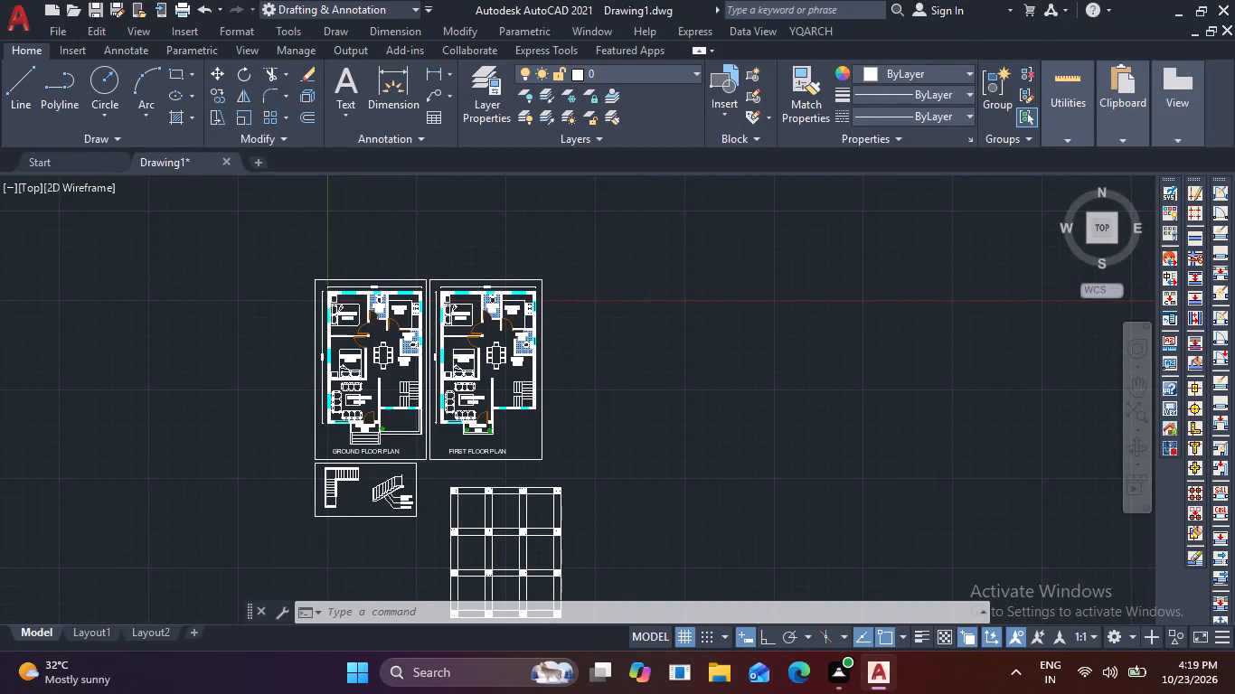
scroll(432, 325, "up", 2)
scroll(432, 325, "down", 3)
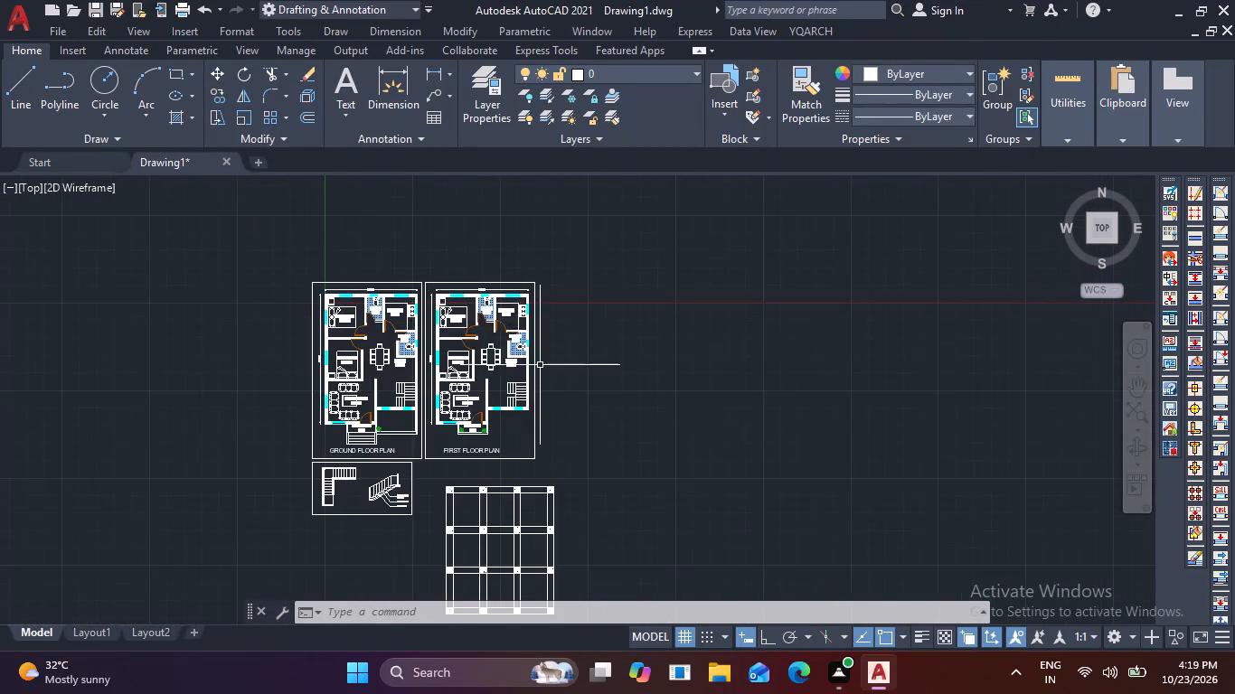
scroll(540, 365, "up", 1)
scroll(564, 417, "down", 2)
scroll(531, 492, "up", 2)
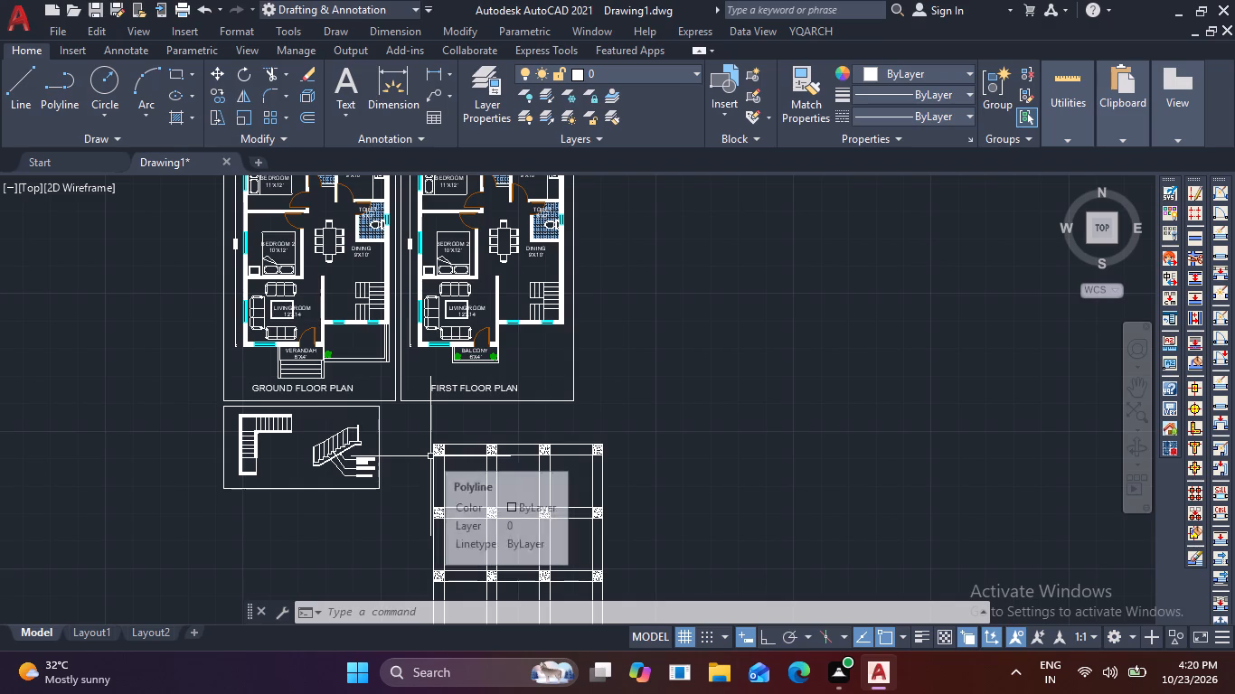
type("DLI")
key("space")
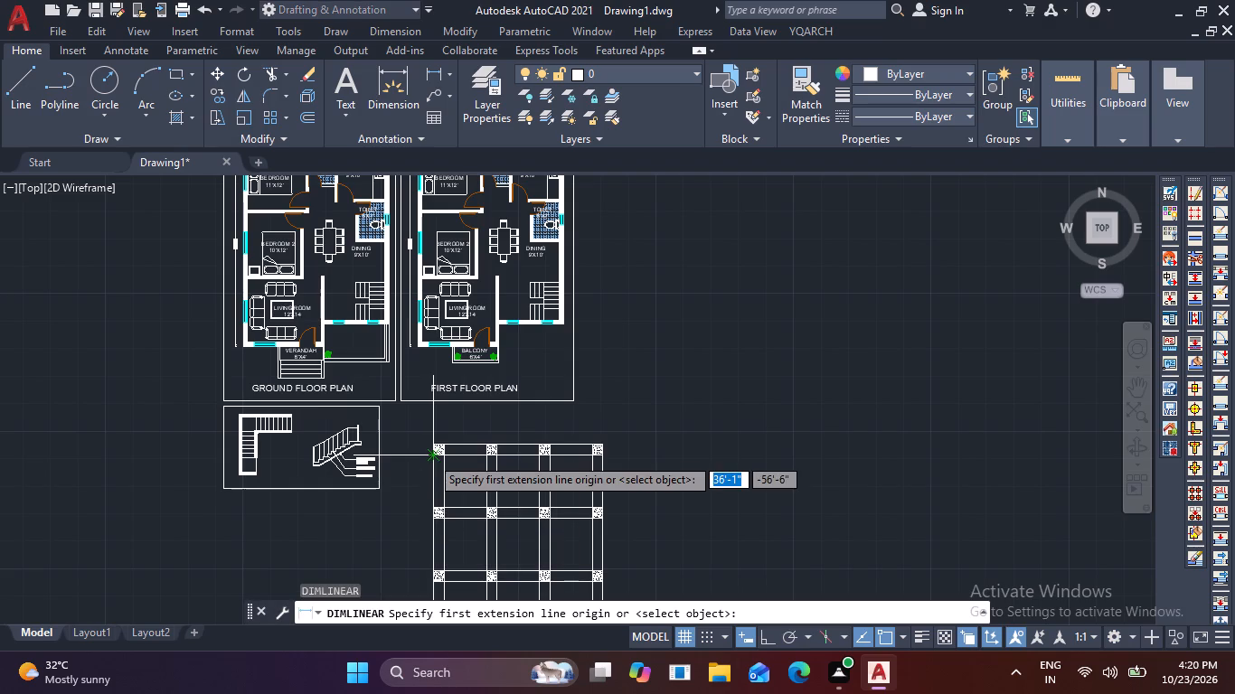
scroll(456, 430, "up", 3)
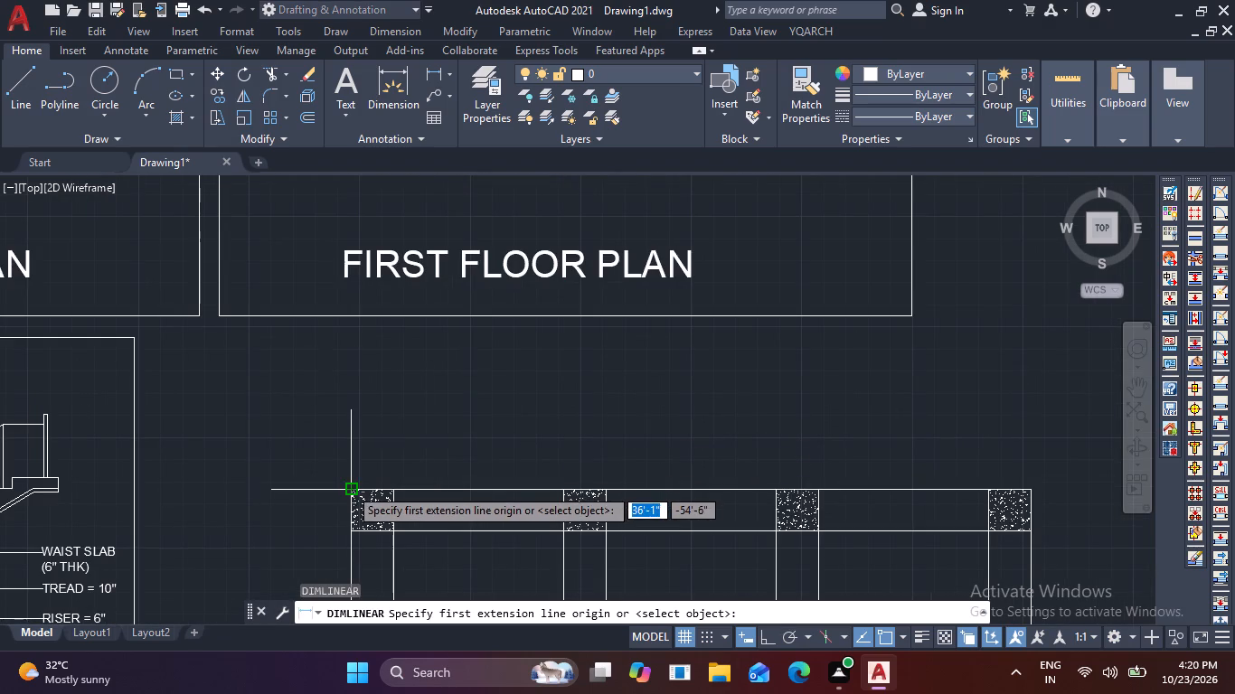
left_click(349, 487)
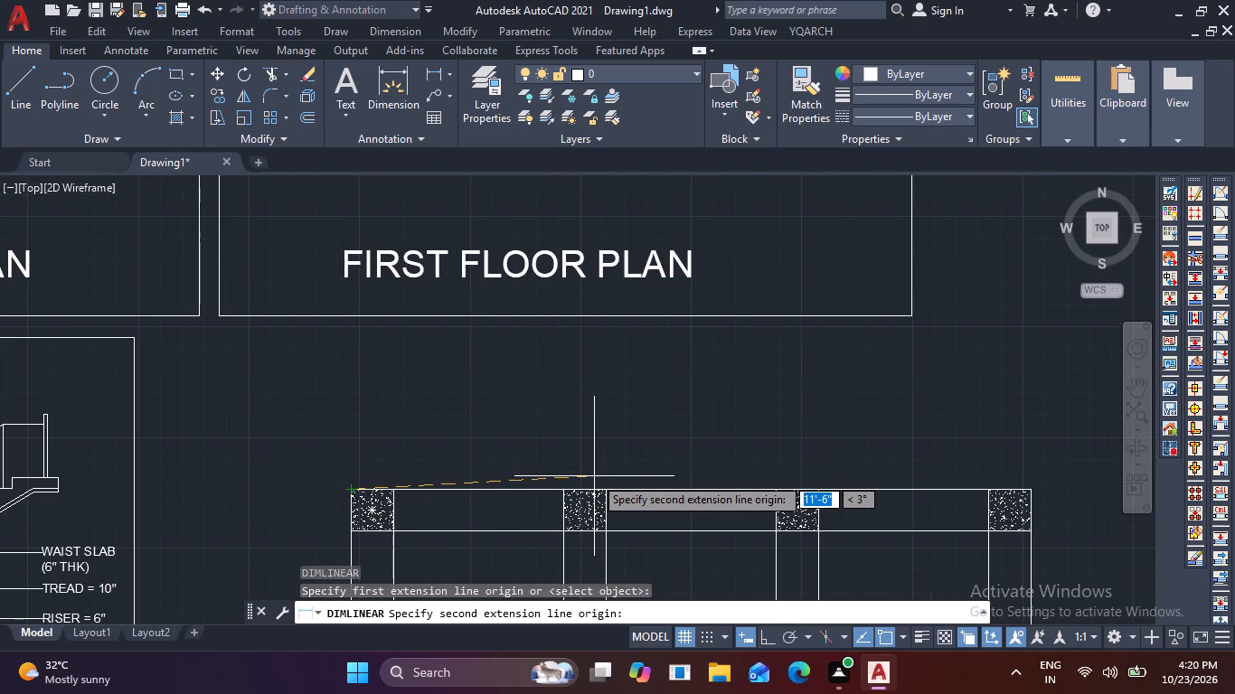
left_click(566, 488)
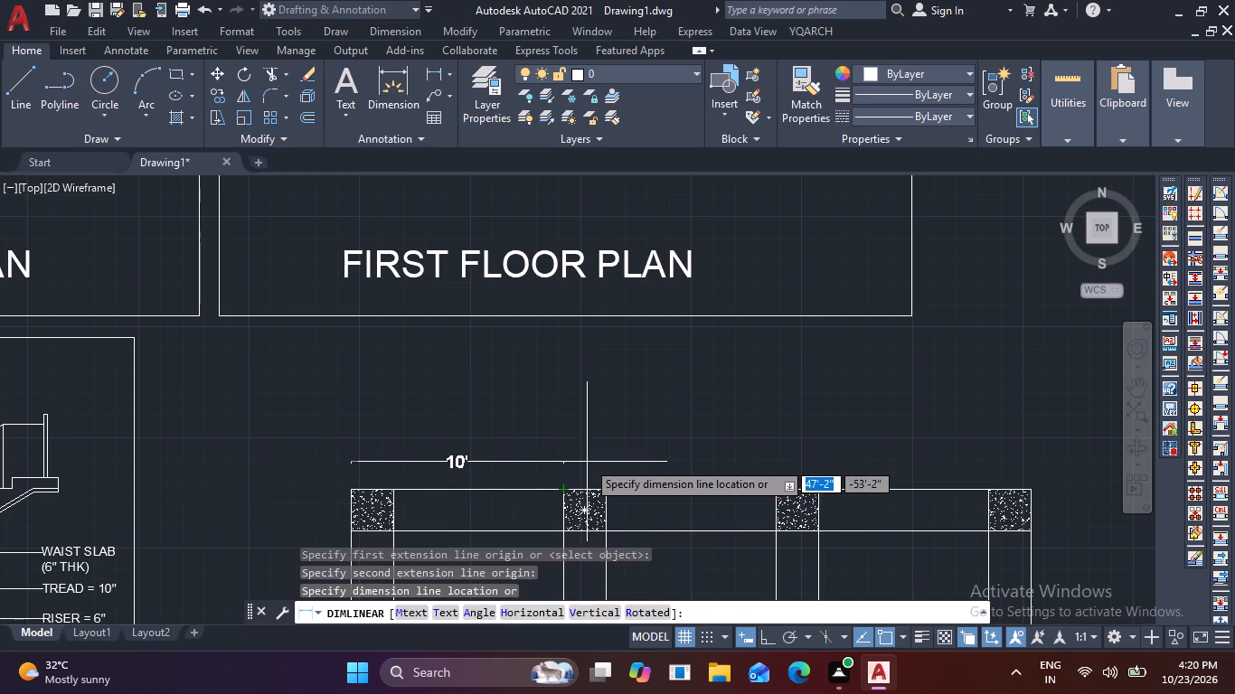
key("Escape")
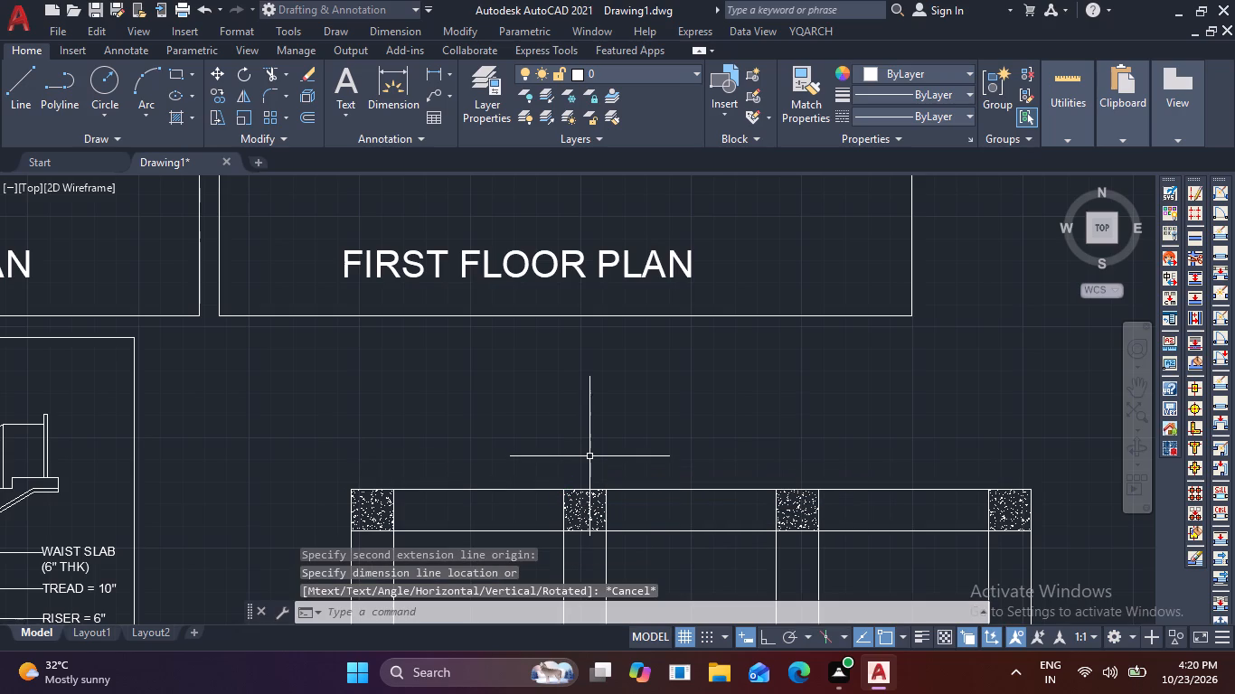
Draw a 10' line along the column grid's top edge, between the top midpoints of the first two columns.
type("L")
key("space")
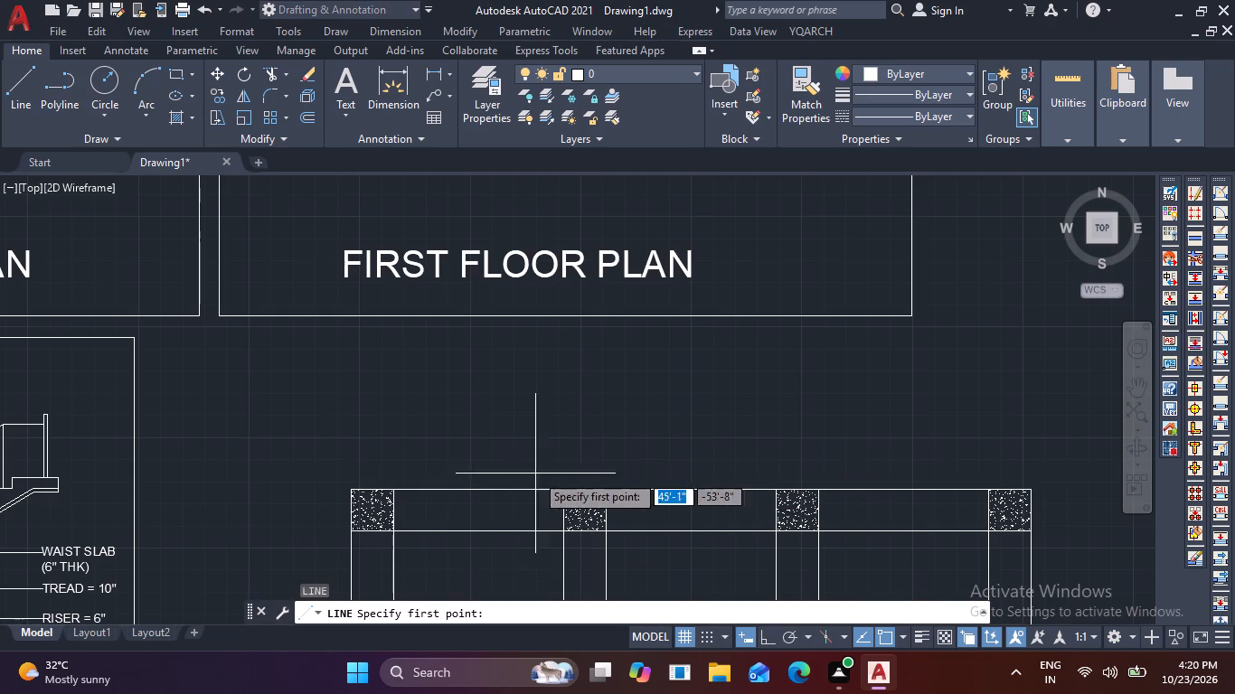
left_click(371, 485)
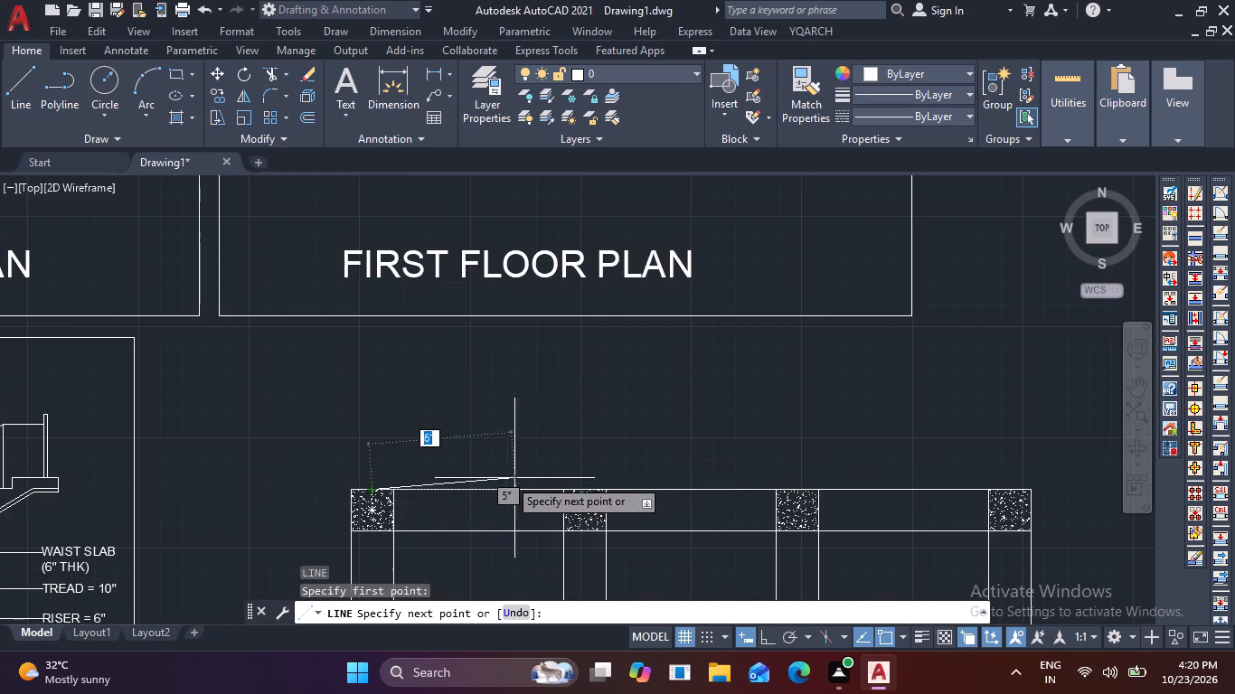
left_click(586, 489)
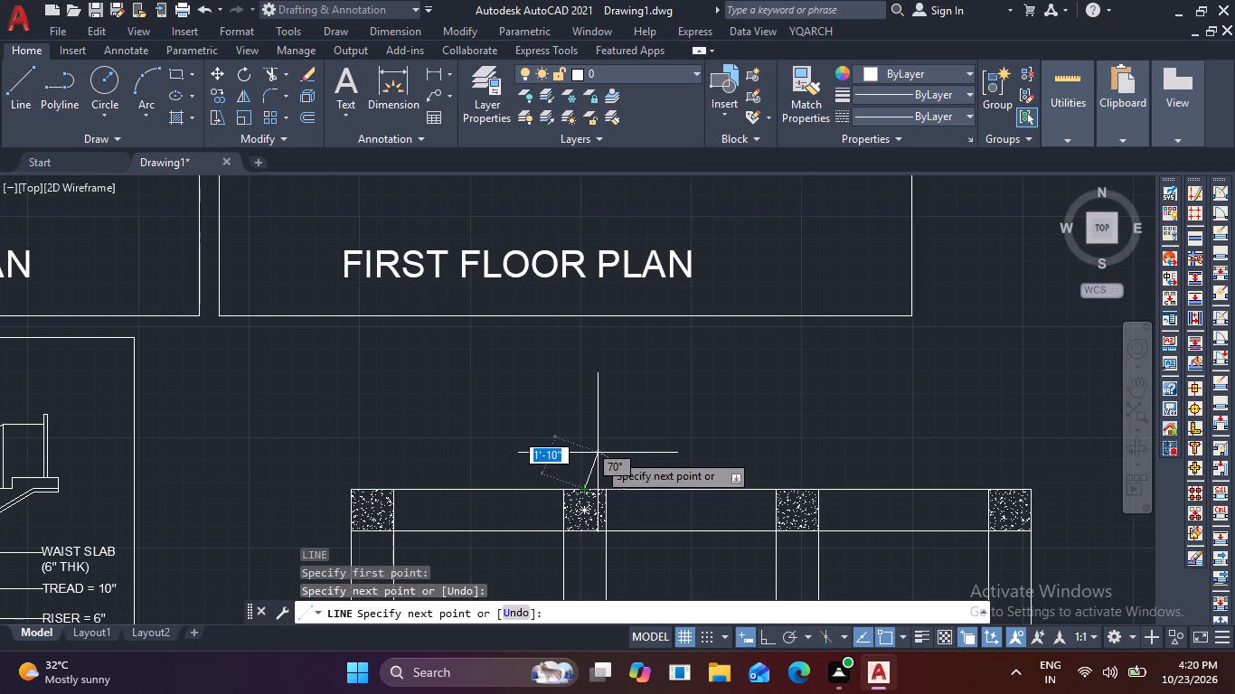
key("Escape")
Add a linear dimension above the grid between the top midpoints of the first and second columns in the top row.
type("DLI")
key("space")
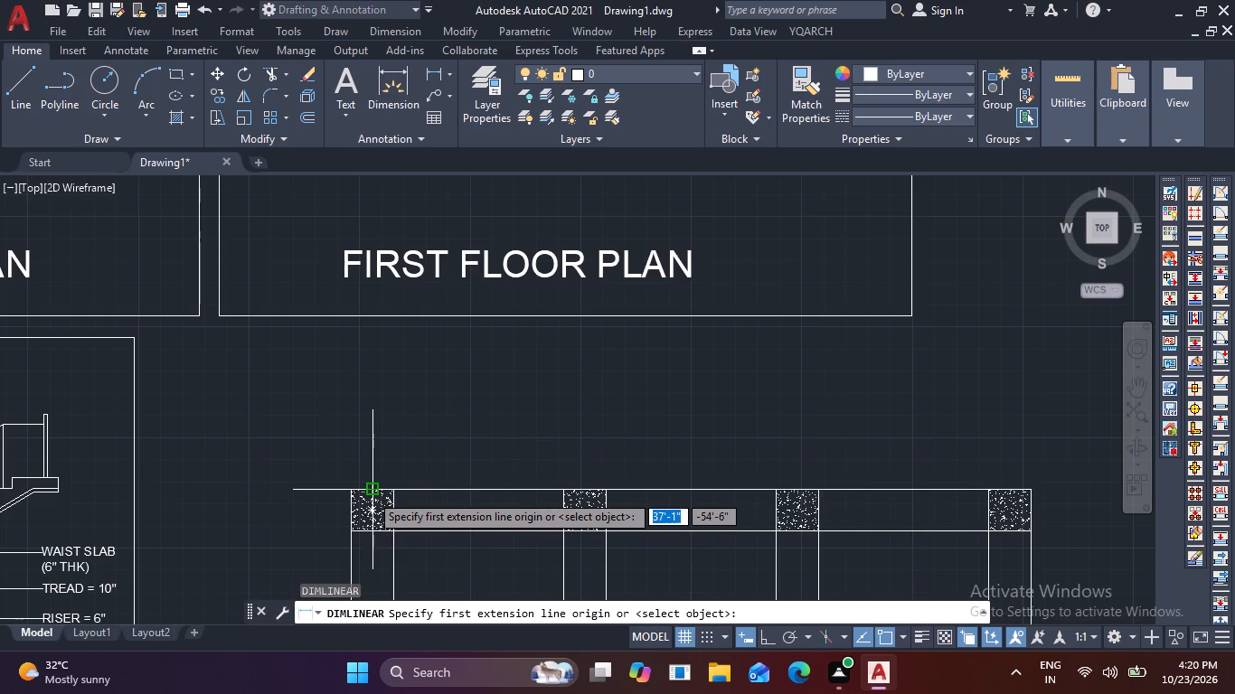
left_click(368, 492)
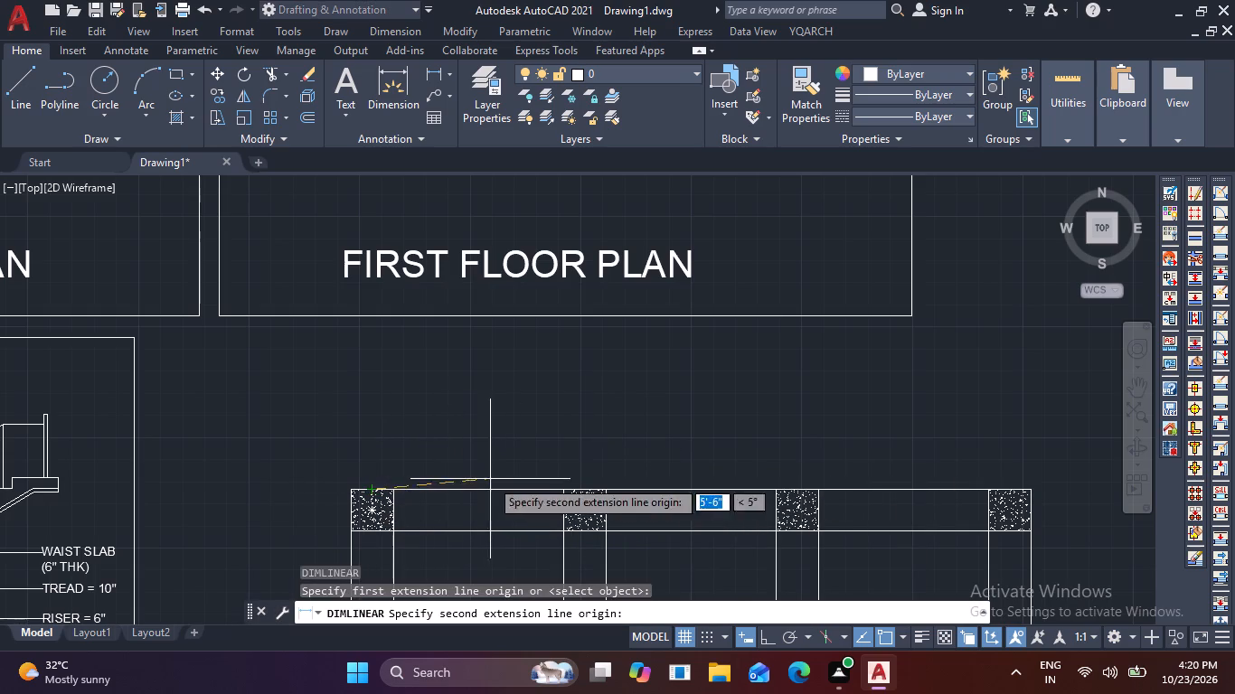
left_click(584, 491)
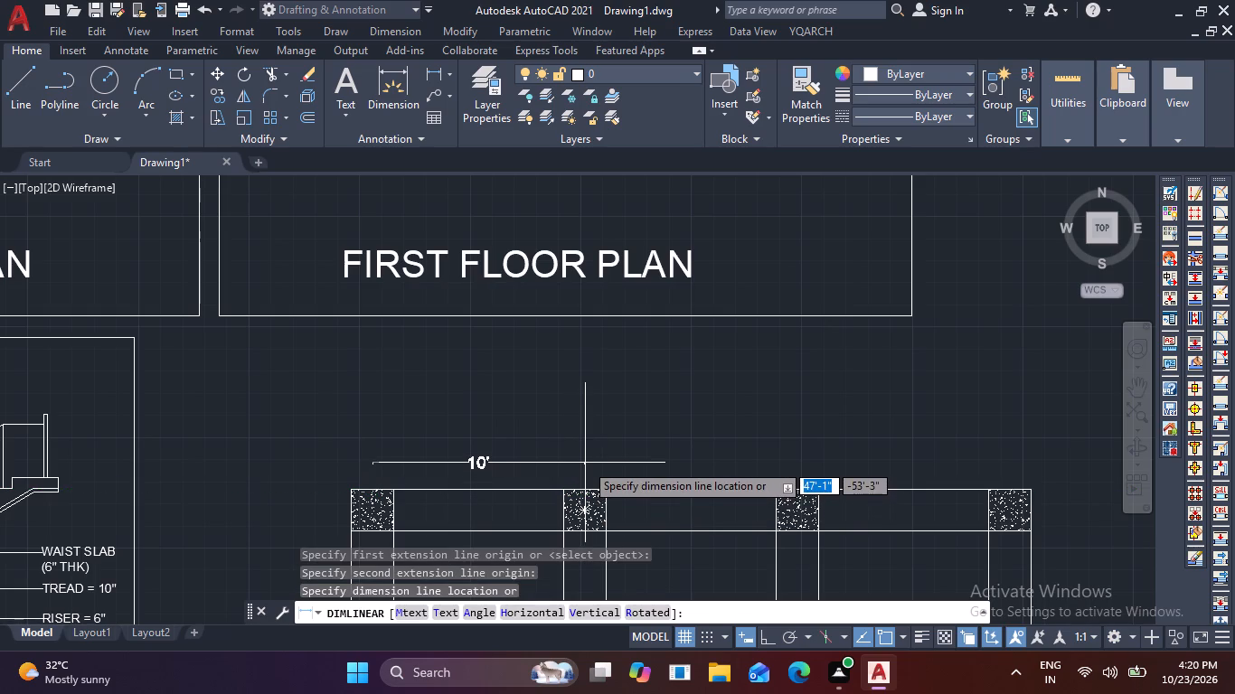
left_click(584, 457)
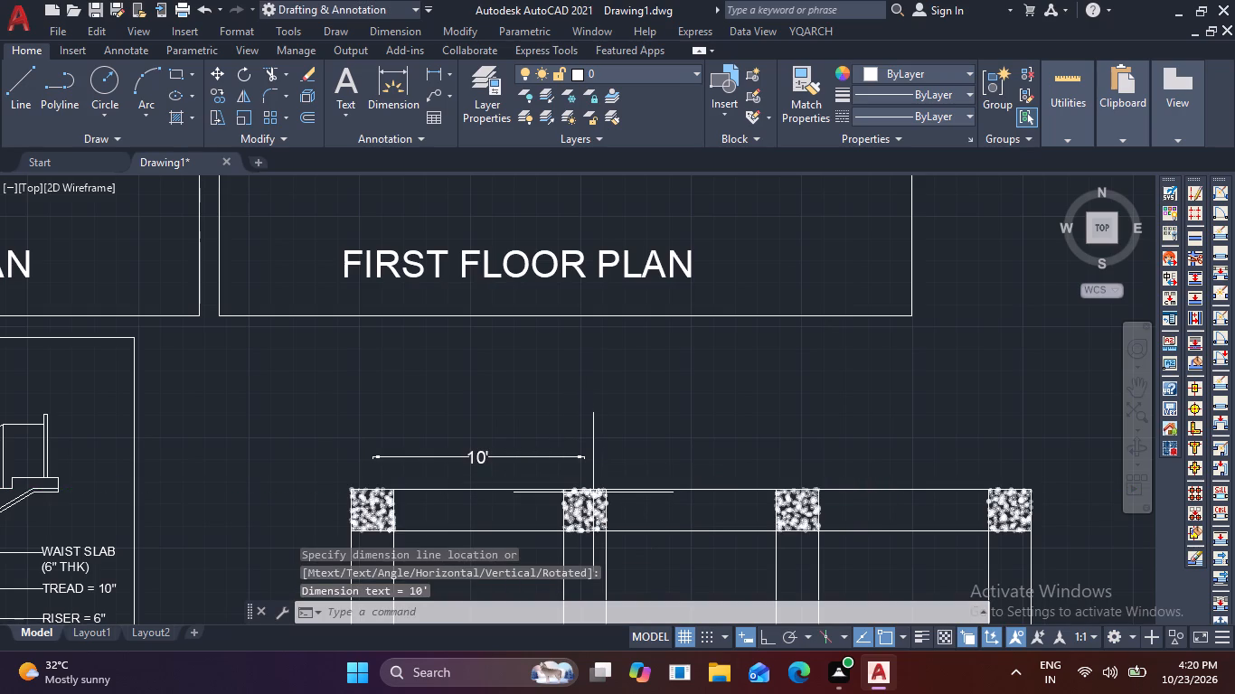
Add a linear dimension between the second and third top-row columns' midpoints, in line with the first bay's dimension.
key("space")
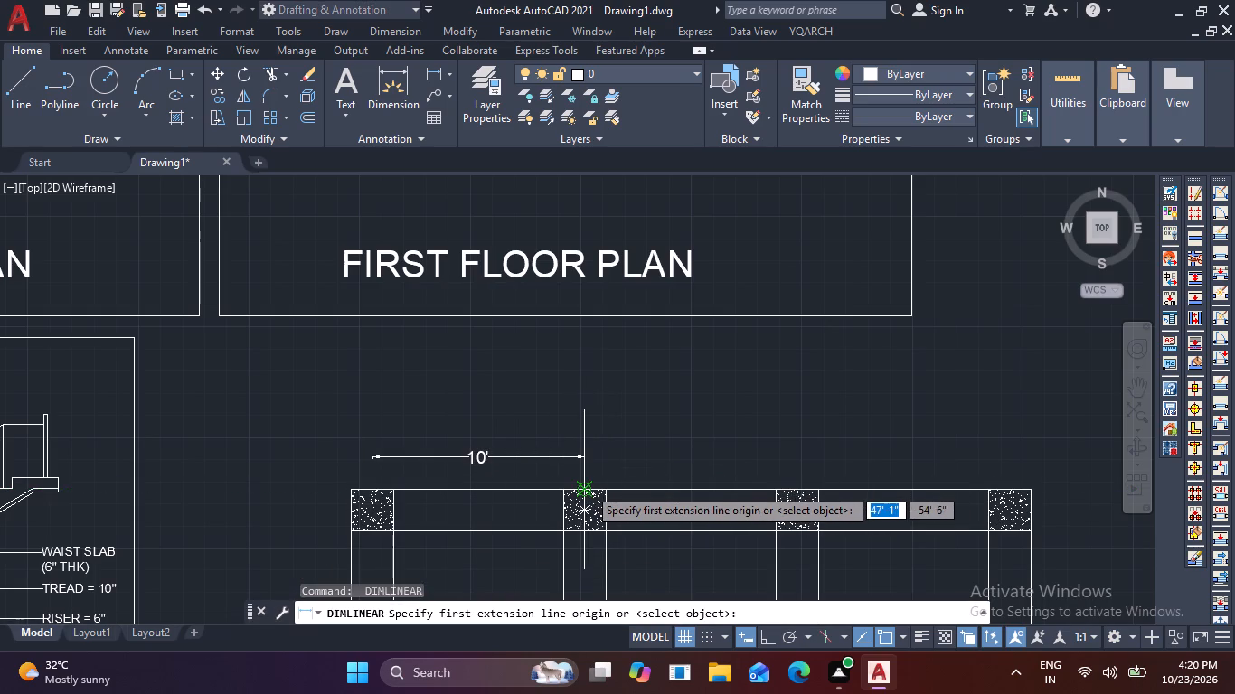
left_click(588, 488)
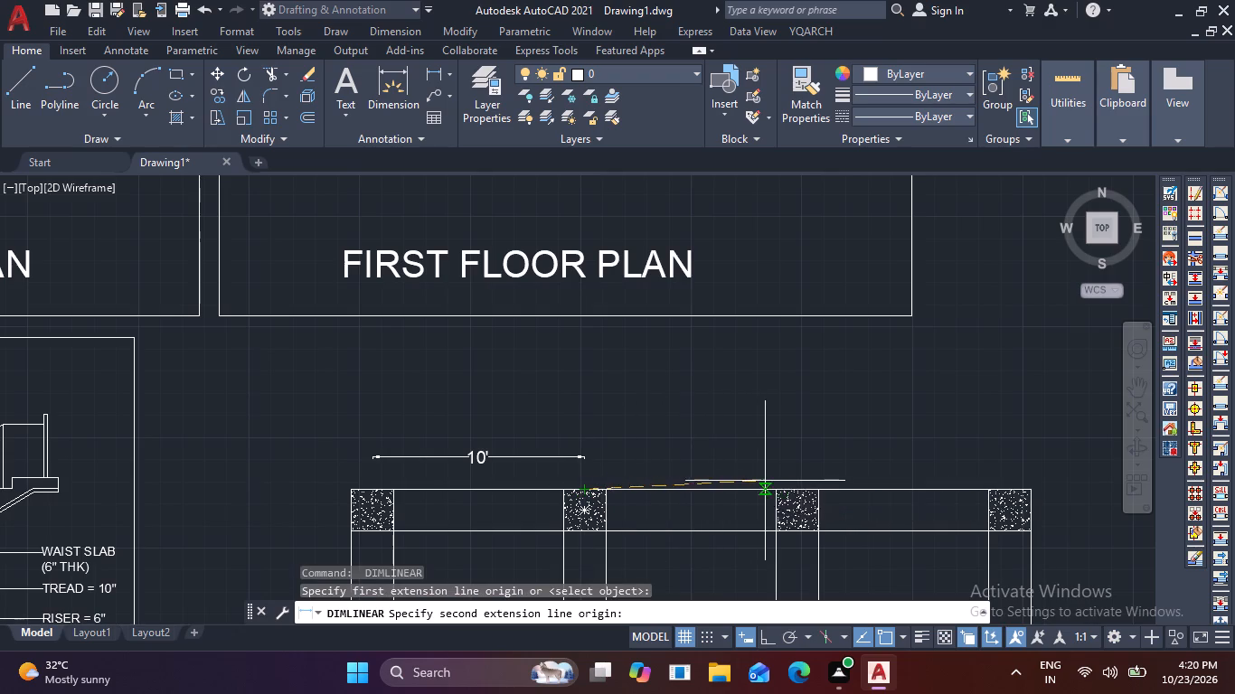
left_click(798, 487)
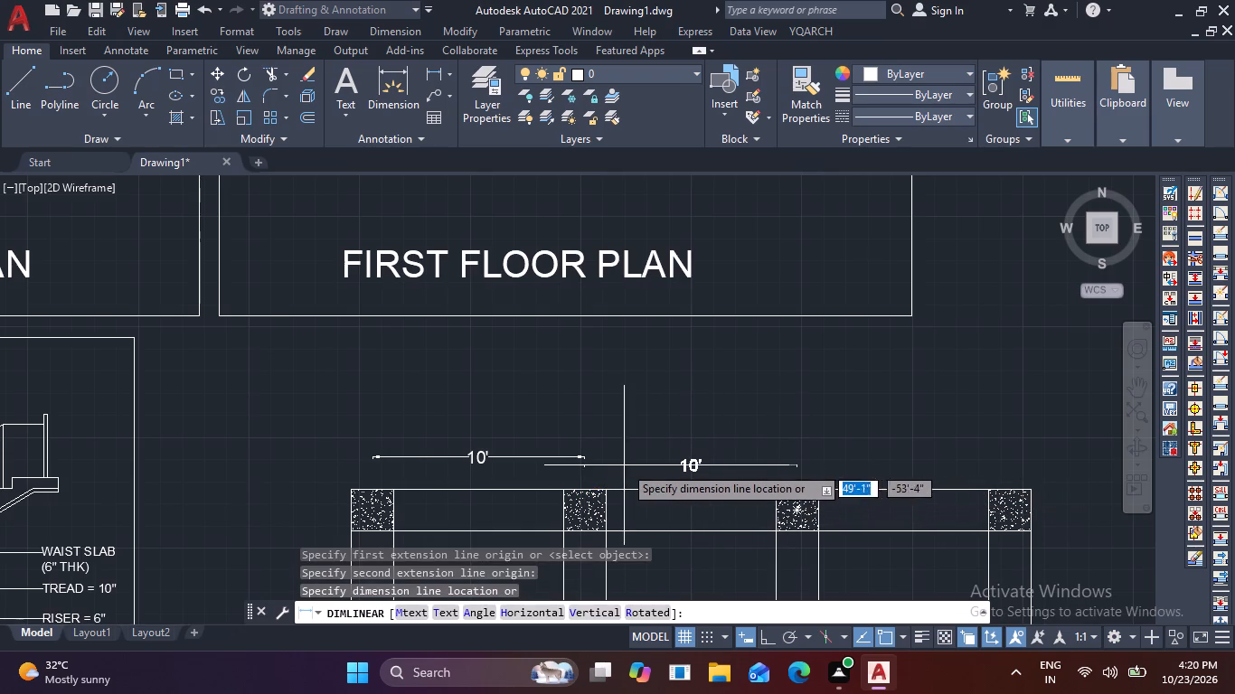
scroll(580, 456, "up", 4)
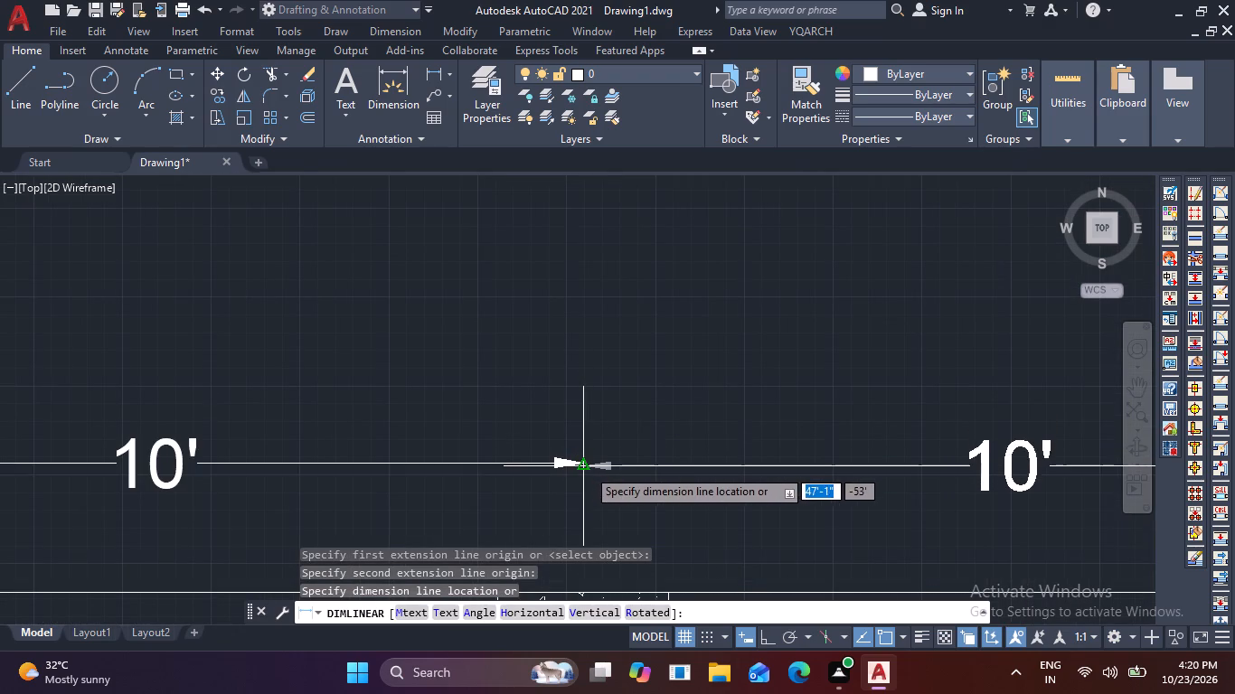
left_click(587, 468)
Add a linear dimension between the third and fourth top-row columns' midpoints, in line with the previous bay dimensions.
scroll(716, 439, "down", 3)
middle_click_drag(778, 487, 448, 500)
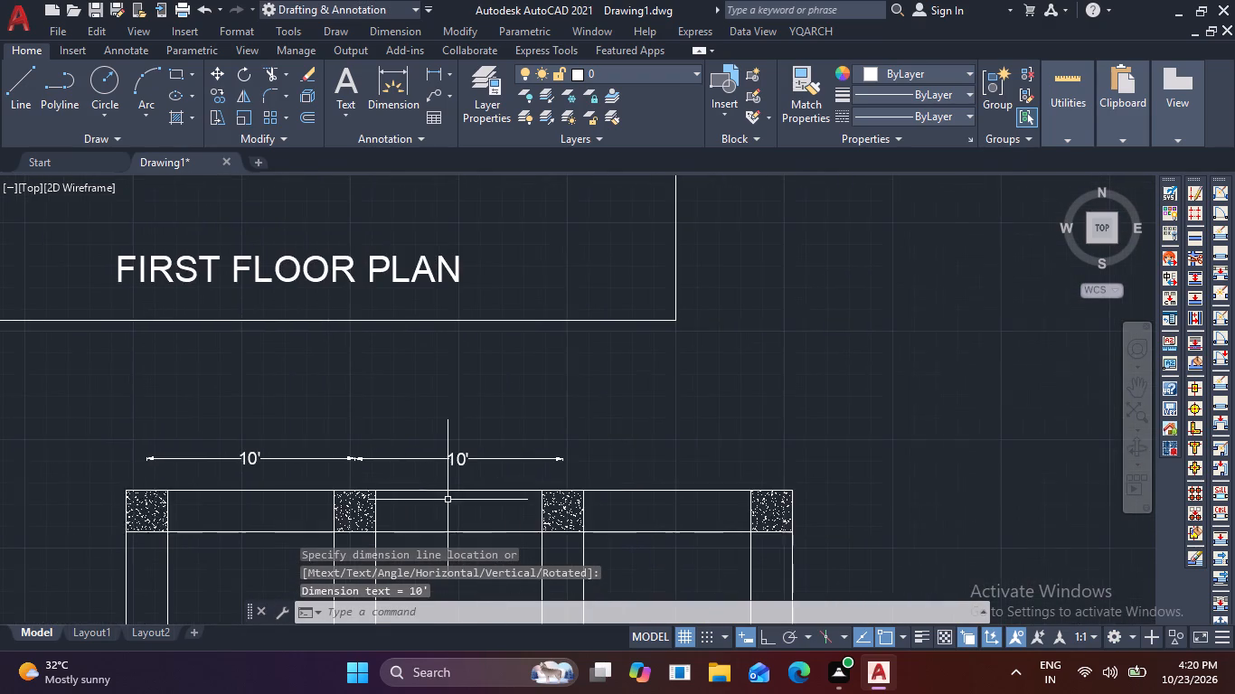
key("space")
scroll(603, 486, "up", 2)
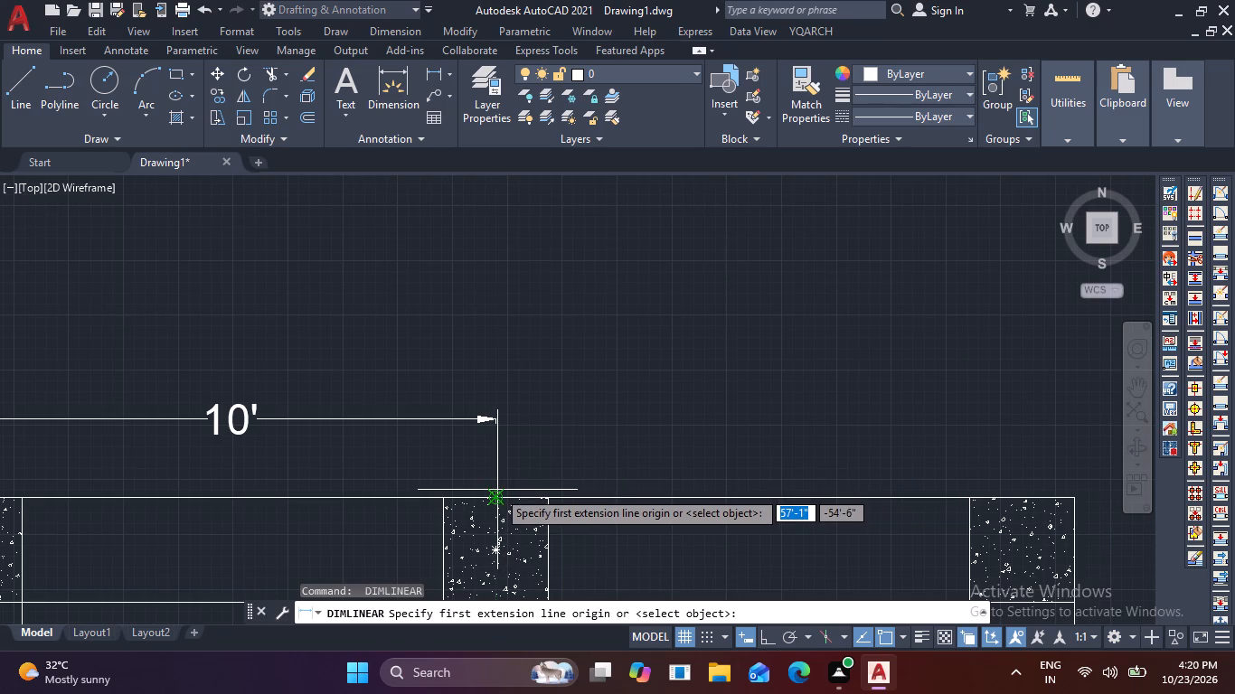
left_click(495, 496)
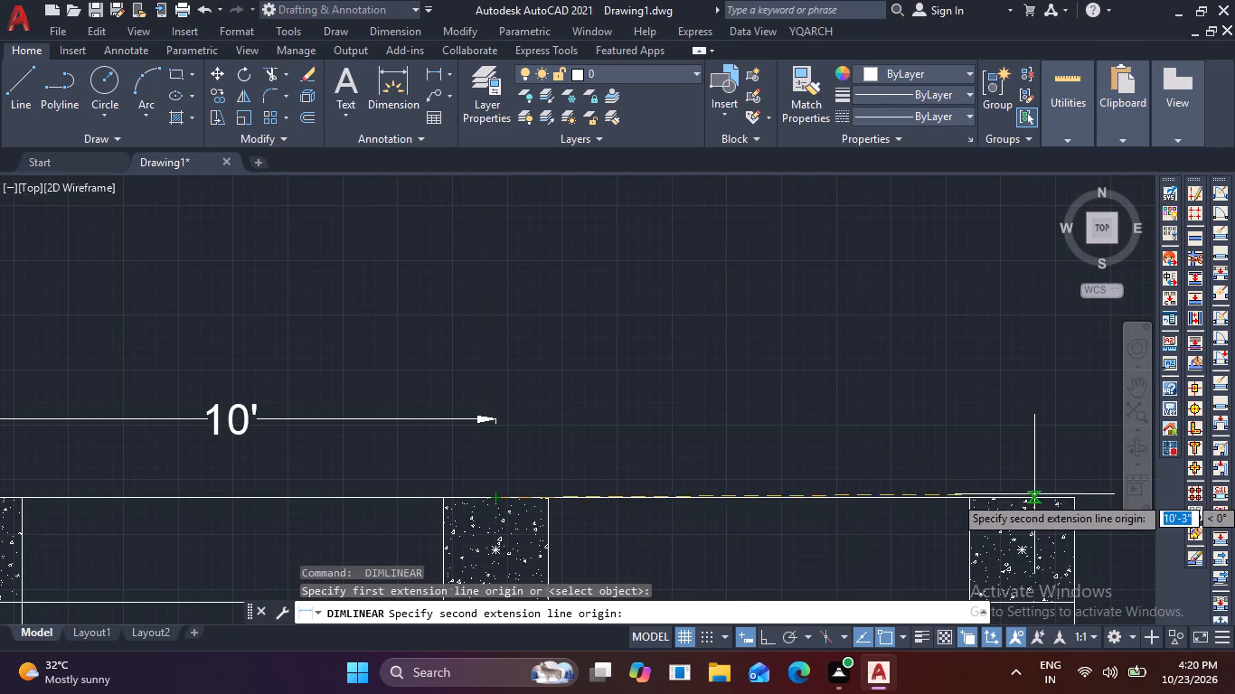
left_click(1023, 502)
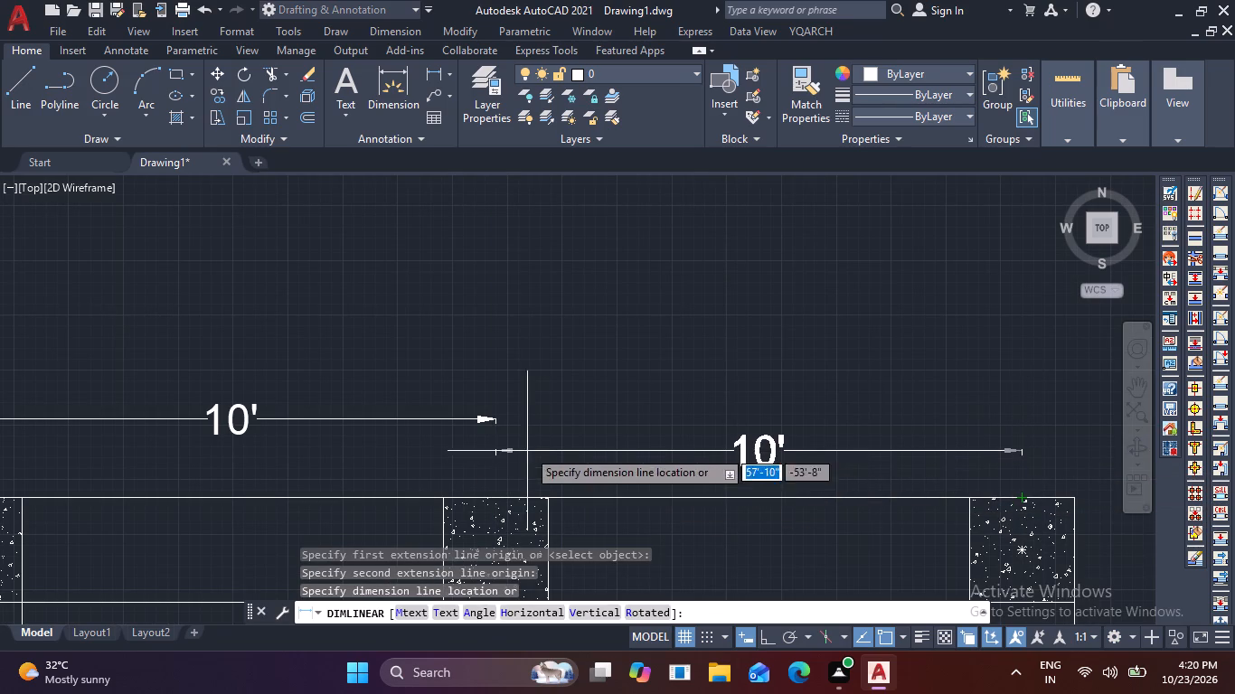
left_click(491, 421)
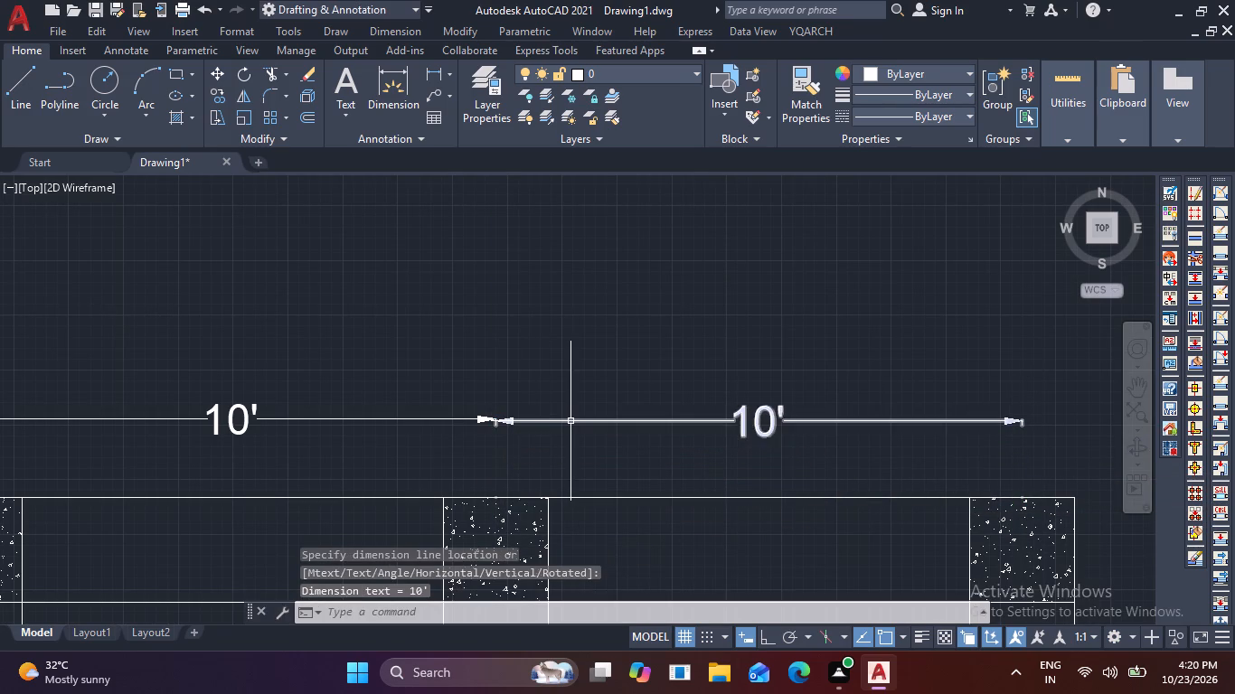
Add a vertical linear dimension left of the grid between the outer-edge midpoints of the first and second left-hand columns.
scroll(573, 421, "down", 4)
middle_click_drag(816, 417, 874, 399)
middle_click_drag(726, 475, 864, 378)
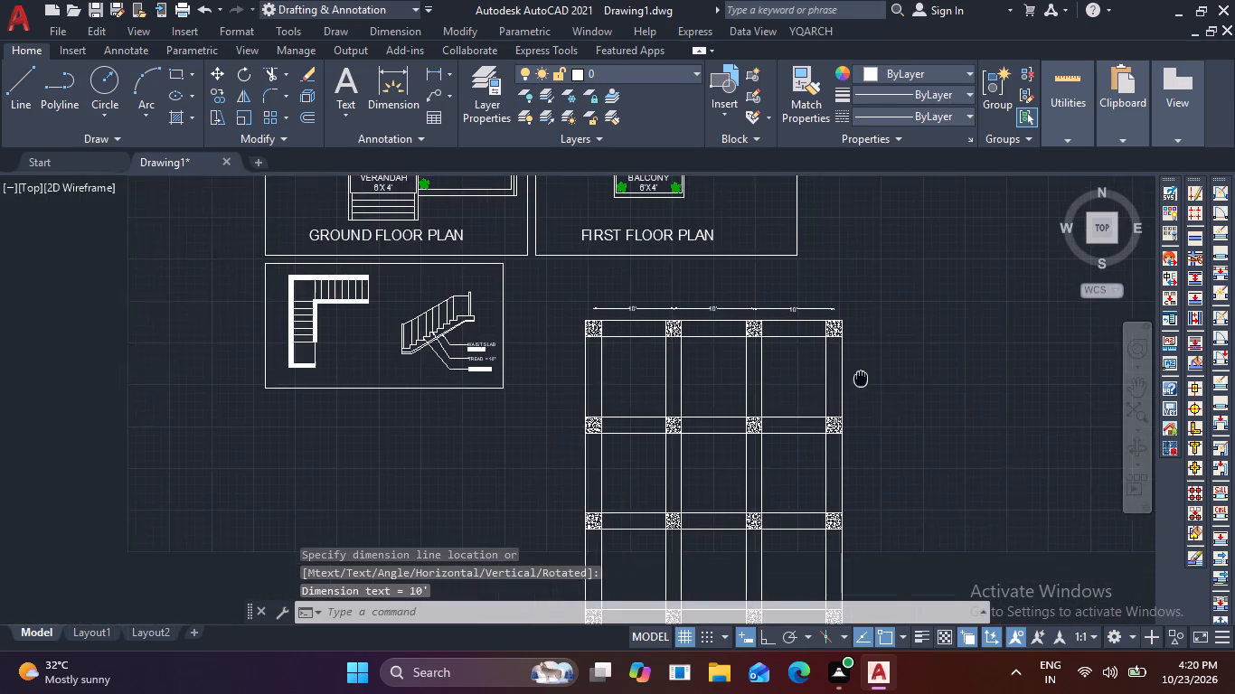
scroll(535, 391, "up", 2)
key("space")
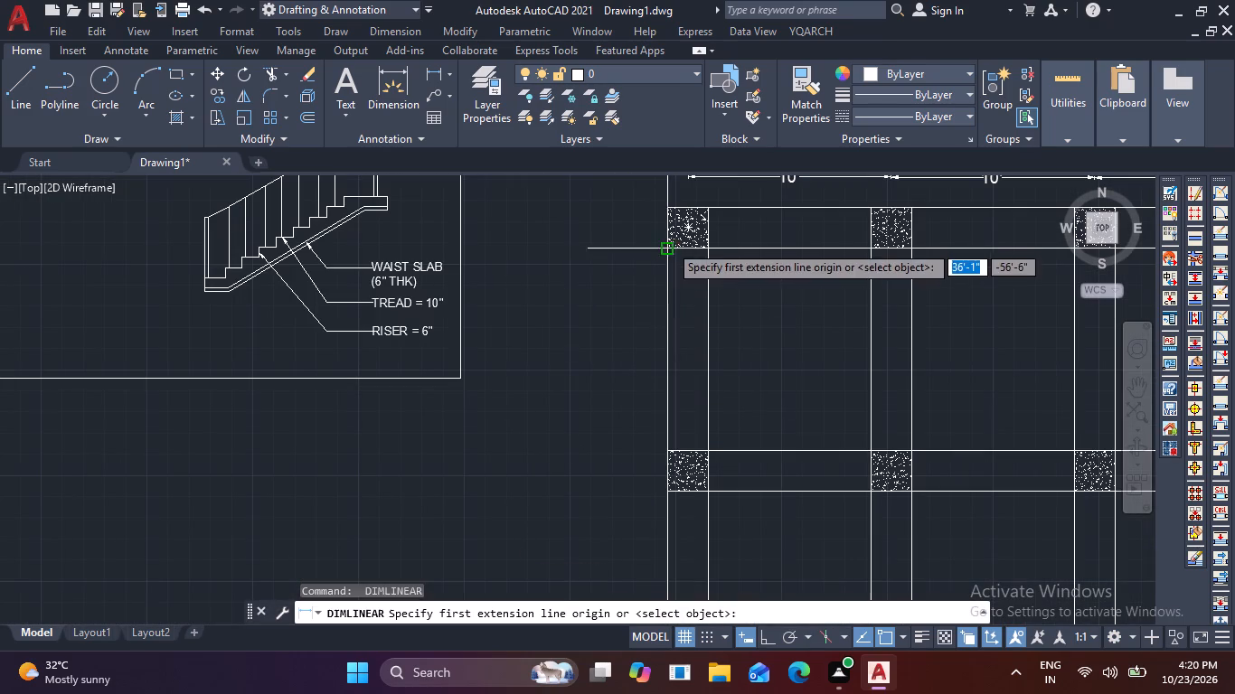
left_click(664, 230)
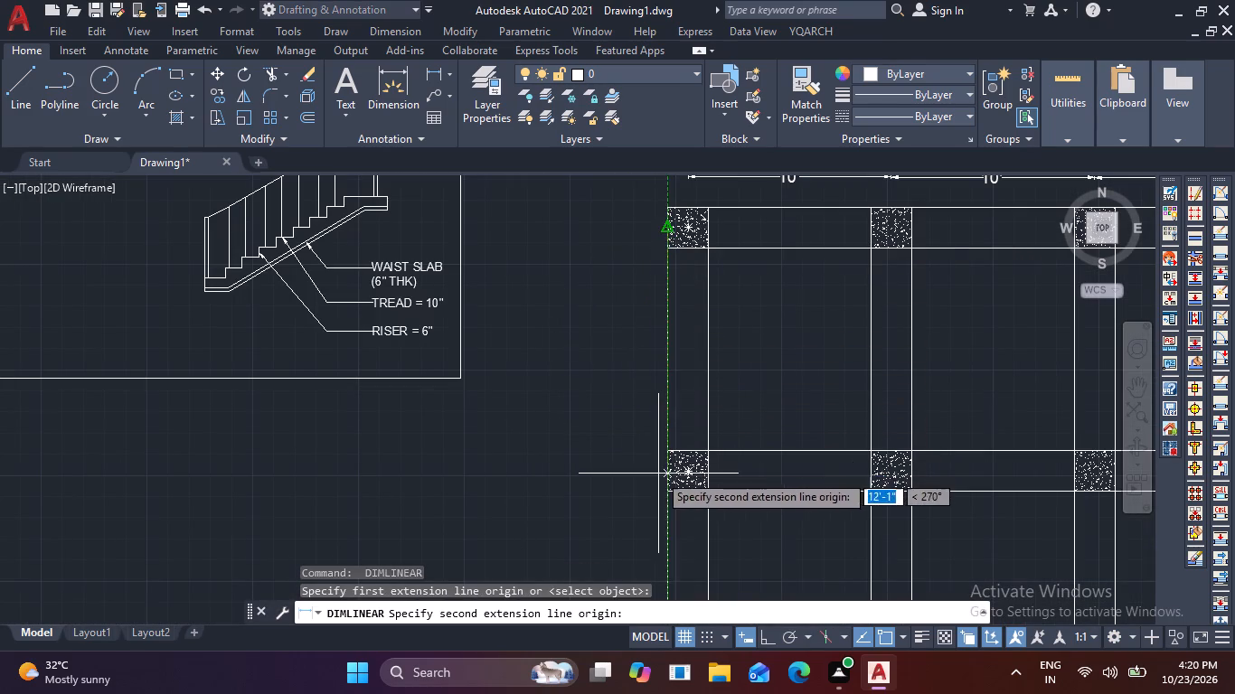
left_click(664, 476)
left_click(640, 468)
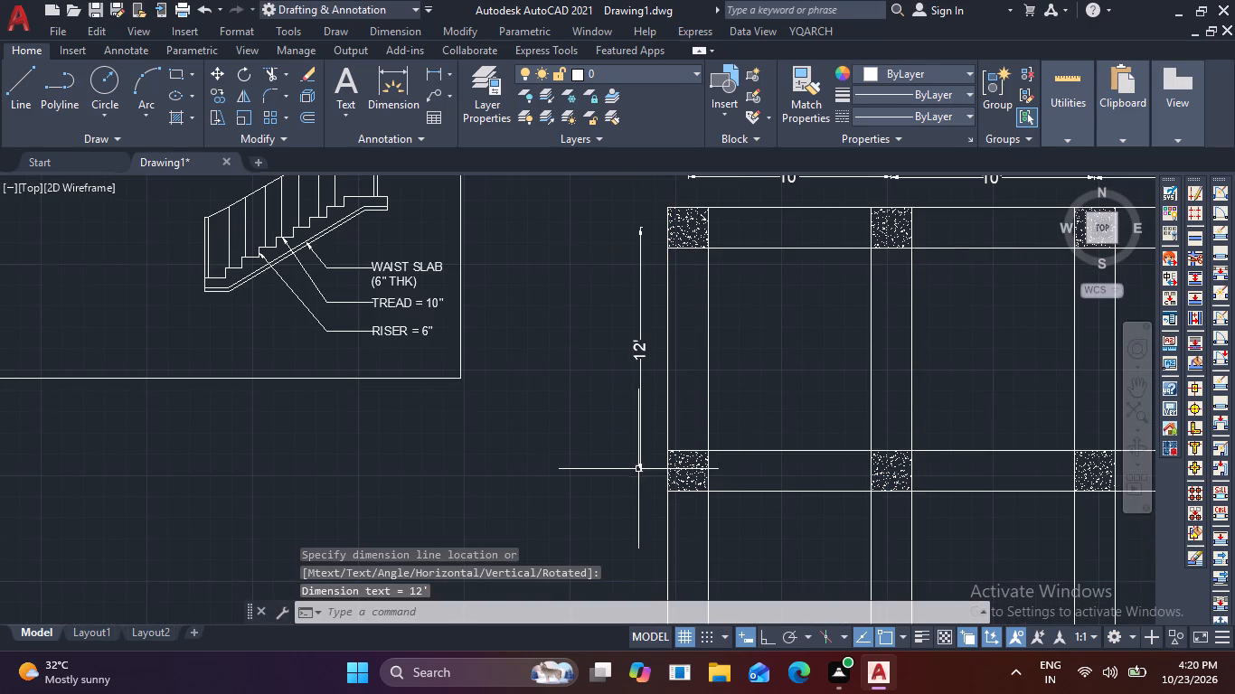
Add a vertical linear dimension between the second and third left-hand columns' midpoints, in line with the vertical dimension above it.
middle_click_drag(582, 501, 555, 421)
key("space")
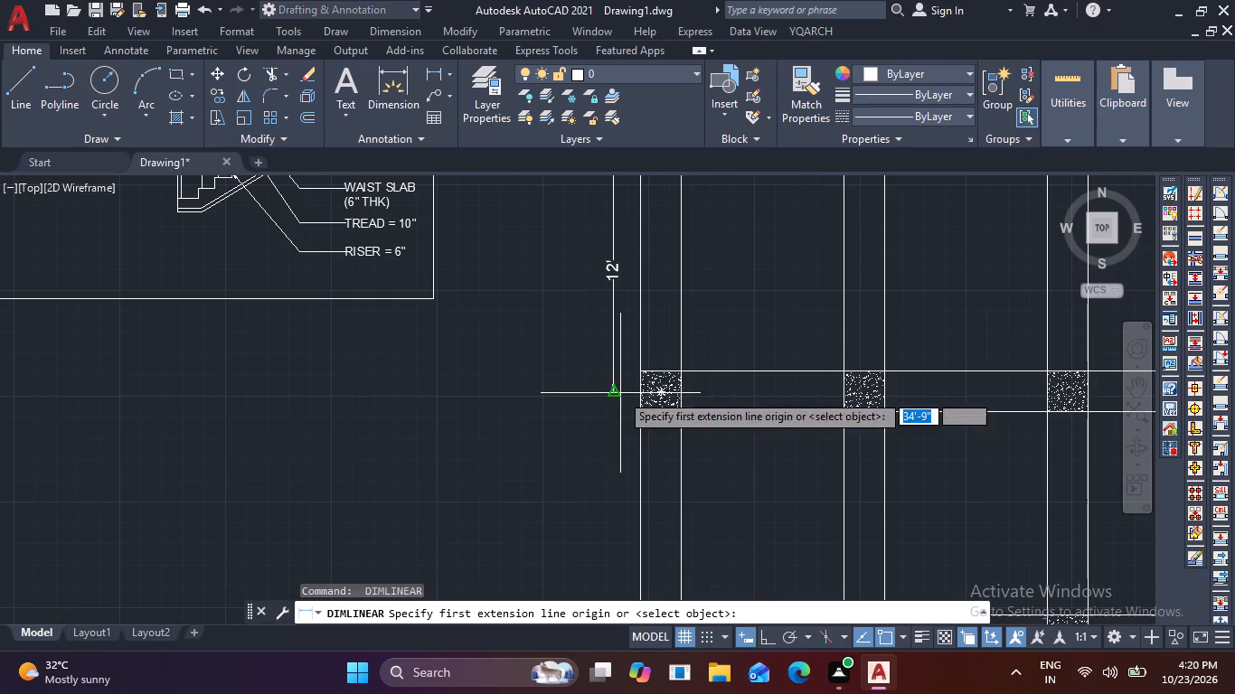
left_click(640, 395)
scroll(568, 491, "down", 1)
middle_click_drag(567, 491, 578, 364)
scroll(623, 462, "up", 2)
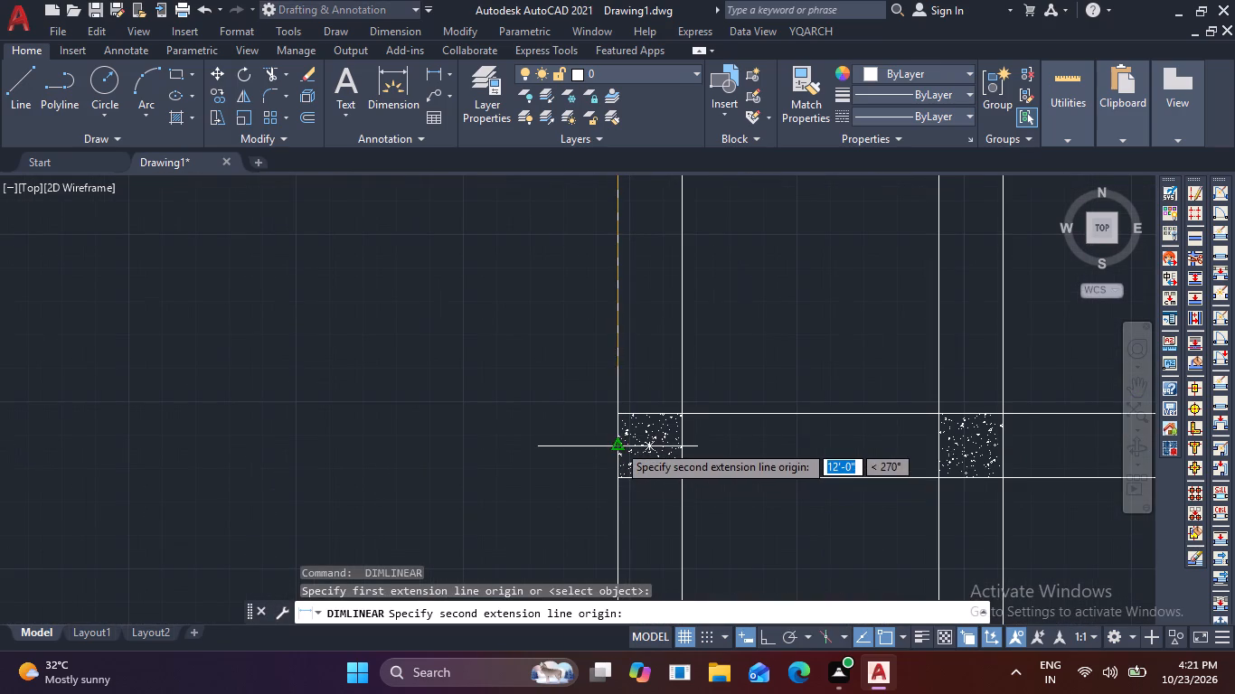
left_click(617, 444)
scroll(572, 424, "down", 2)
middle_click_drag(573, 445, 578, 481)
scroll(567, 336, "up", 2)
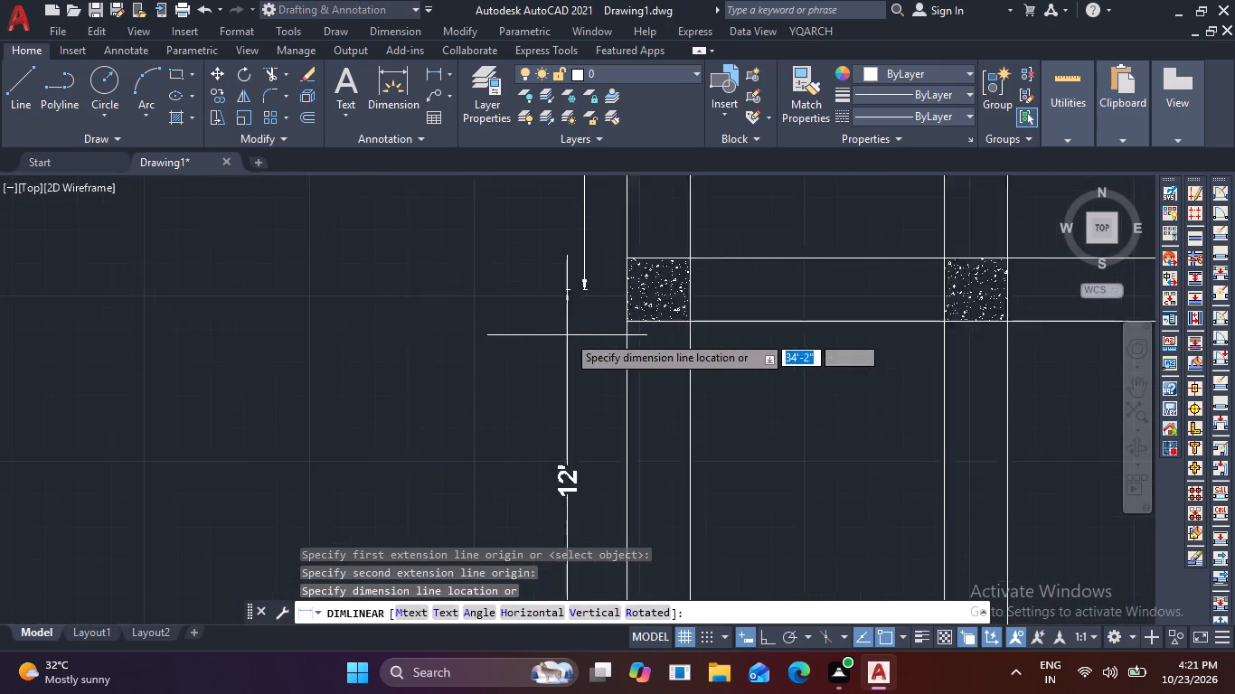
scroll(567, 334, "up", 2)
left_click(597, 227)
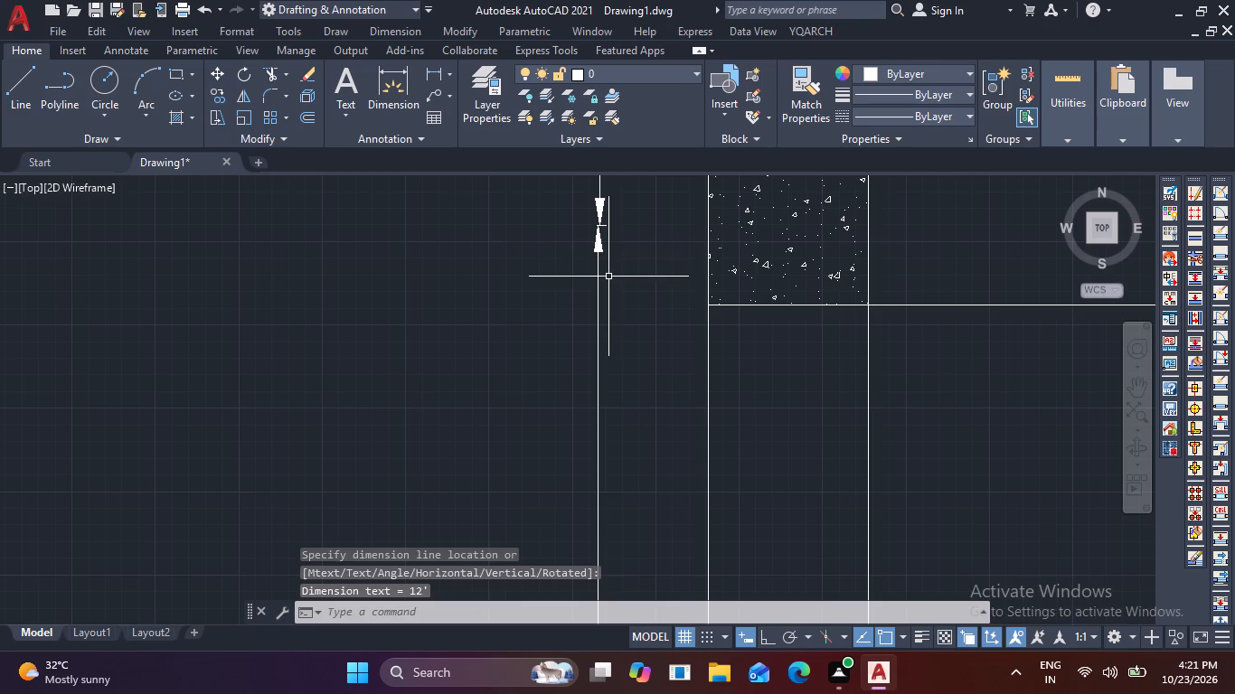
Add a vertical linear dimension between the third and fourth left-hand columns' outer-edge midpoints, in line with the dimensions above it.
scroll(607, 282, "down", 2)
middle_click_drag(567, 466, 564, 303)
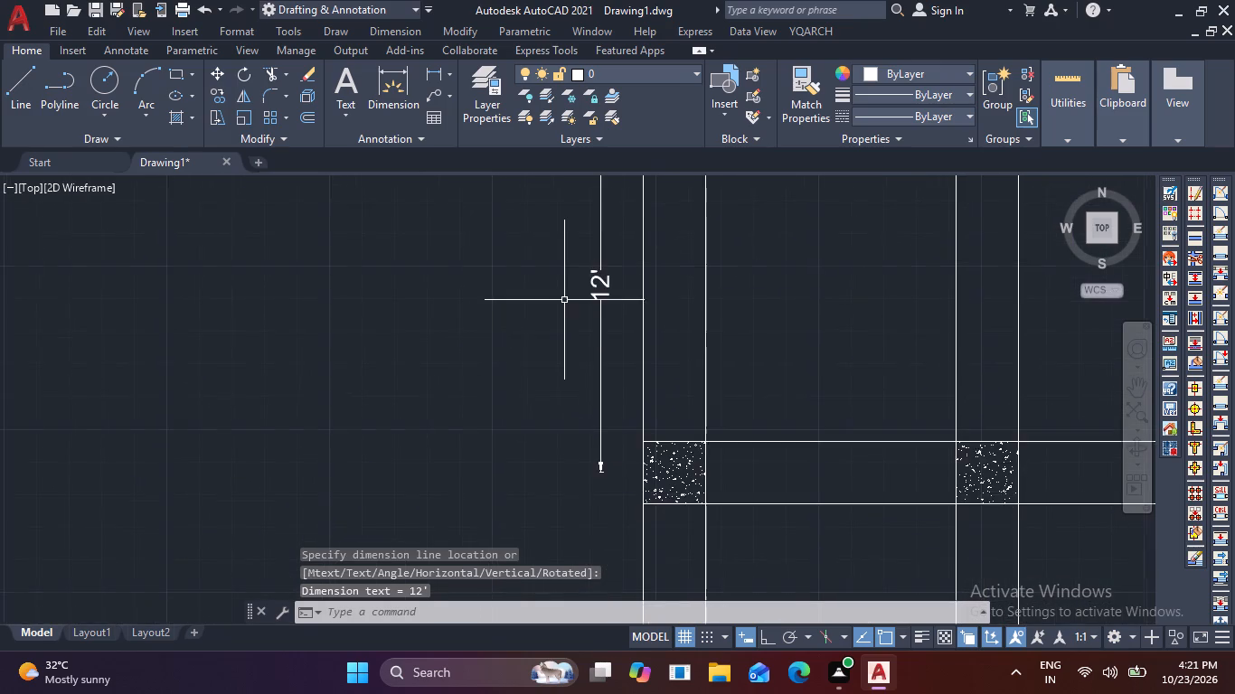
scroll(564, 300, "down", 1)
middle_click_drag(586, 396, 593, 223)
scroll(611, 264, "up", 1)
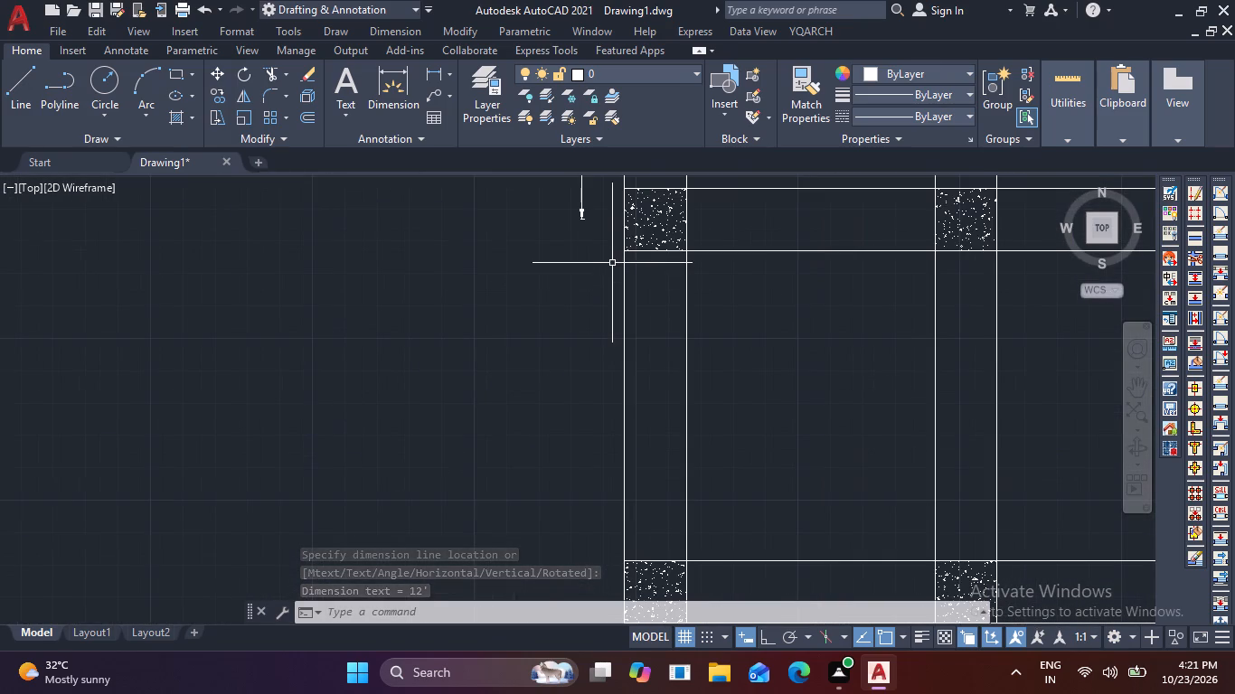
key("space")
left_click(623, 223)
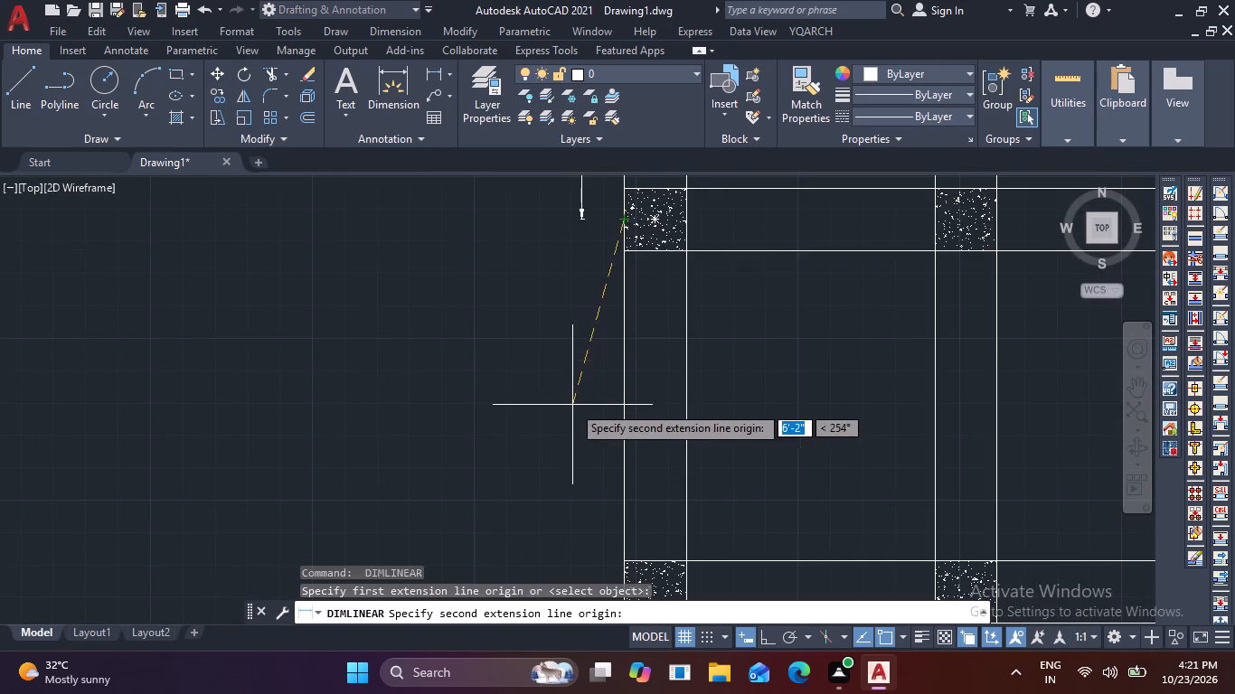
middle_click_drag(576, 413, 579, 356)
left_click(628, 533)
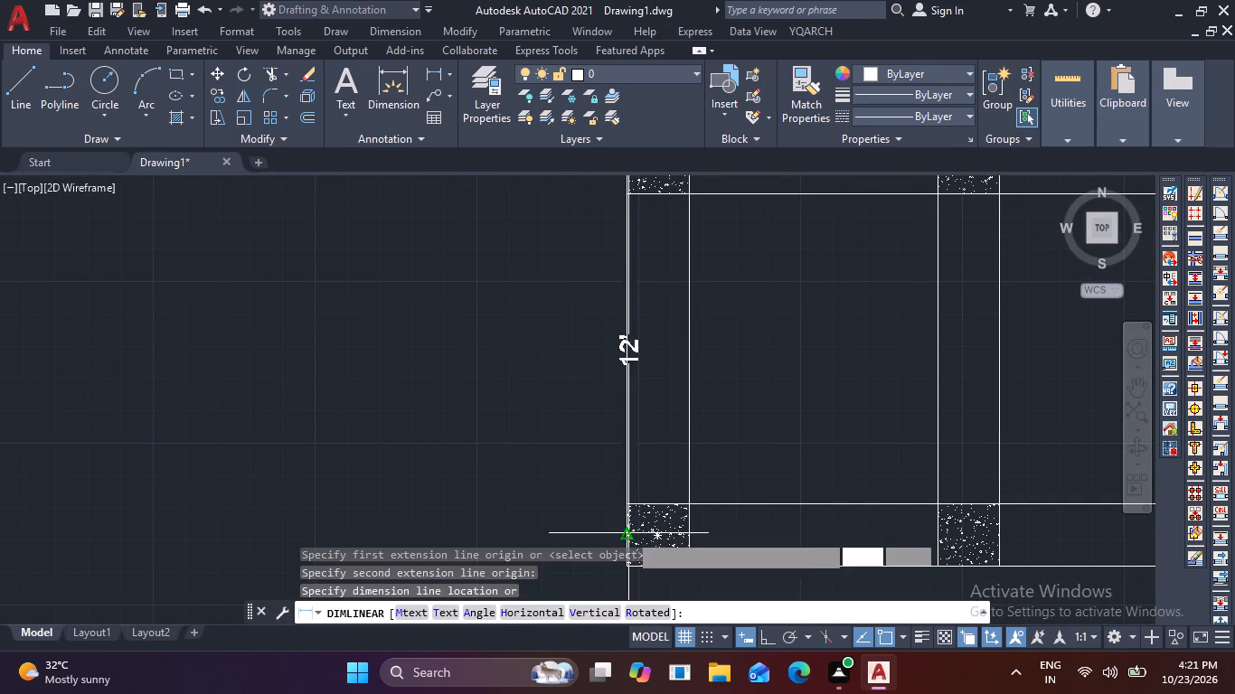
middle_click_drag(593, 376, 562, 587)
scroll(546, 393, "up", 3)
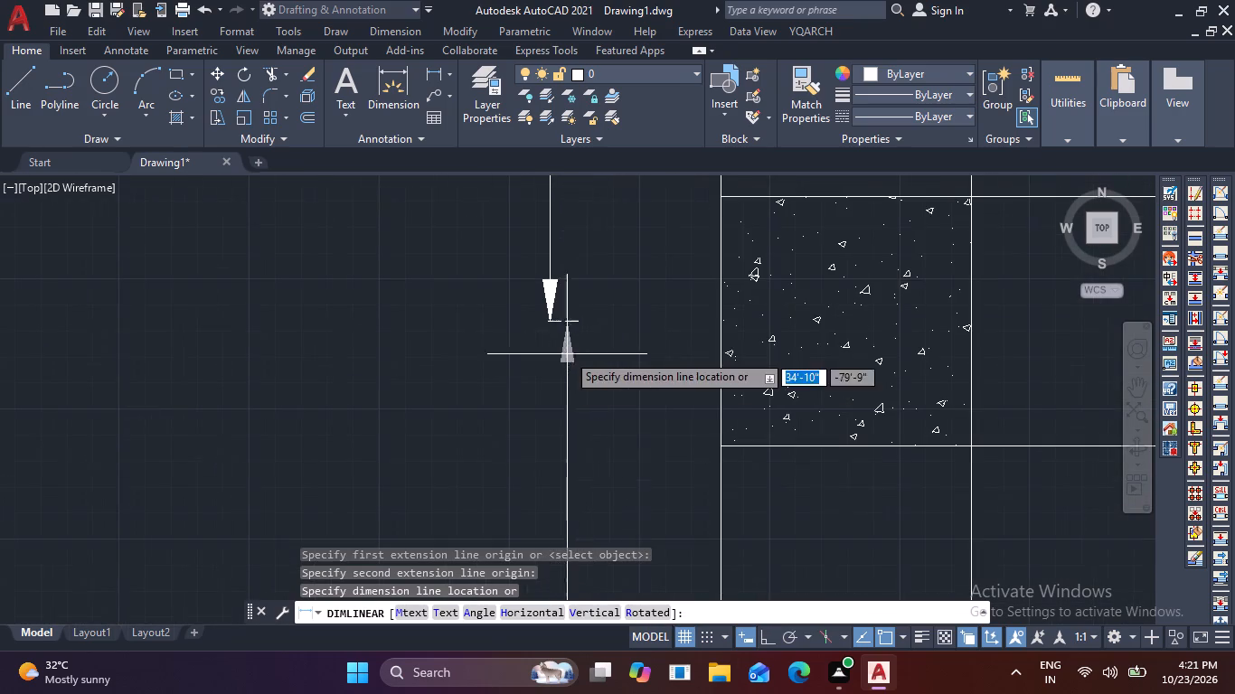
left_click(546, 324)
scroll(581, 315, "down", 4)
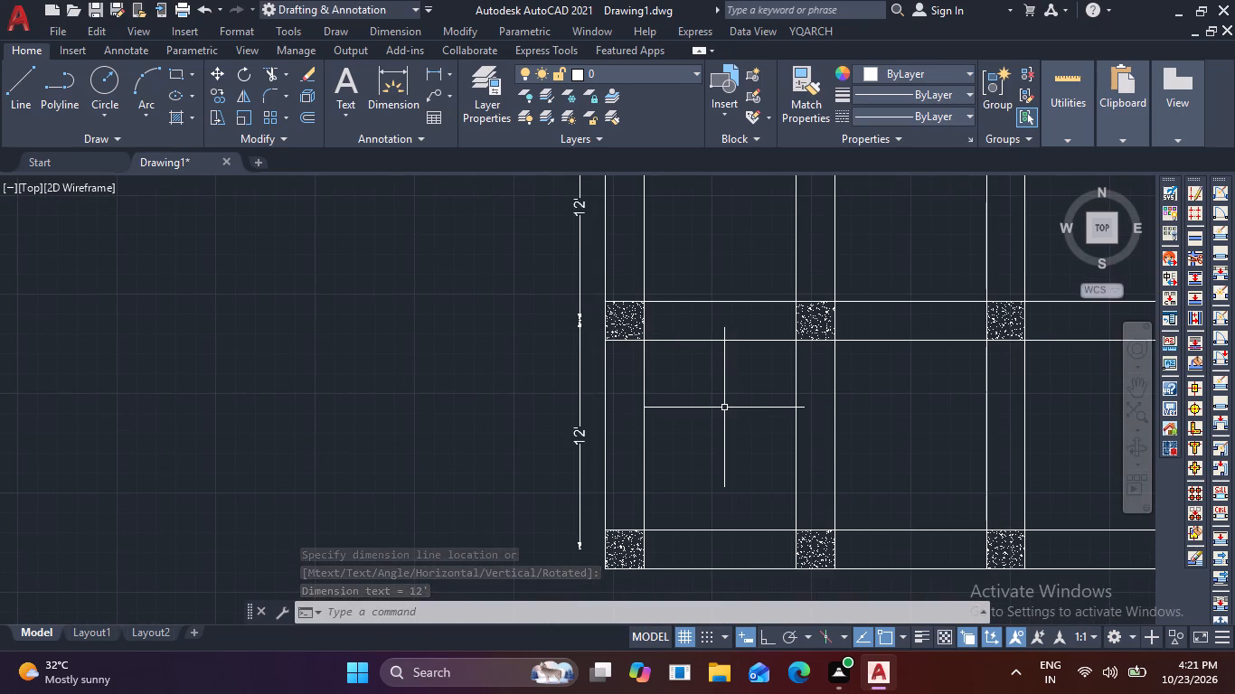
Draw a horizontal grid line from the bottom-left column's outer-edge midpoint outward past the vertical dimension line.
middle_click_drag(728, 405, 806, 396)
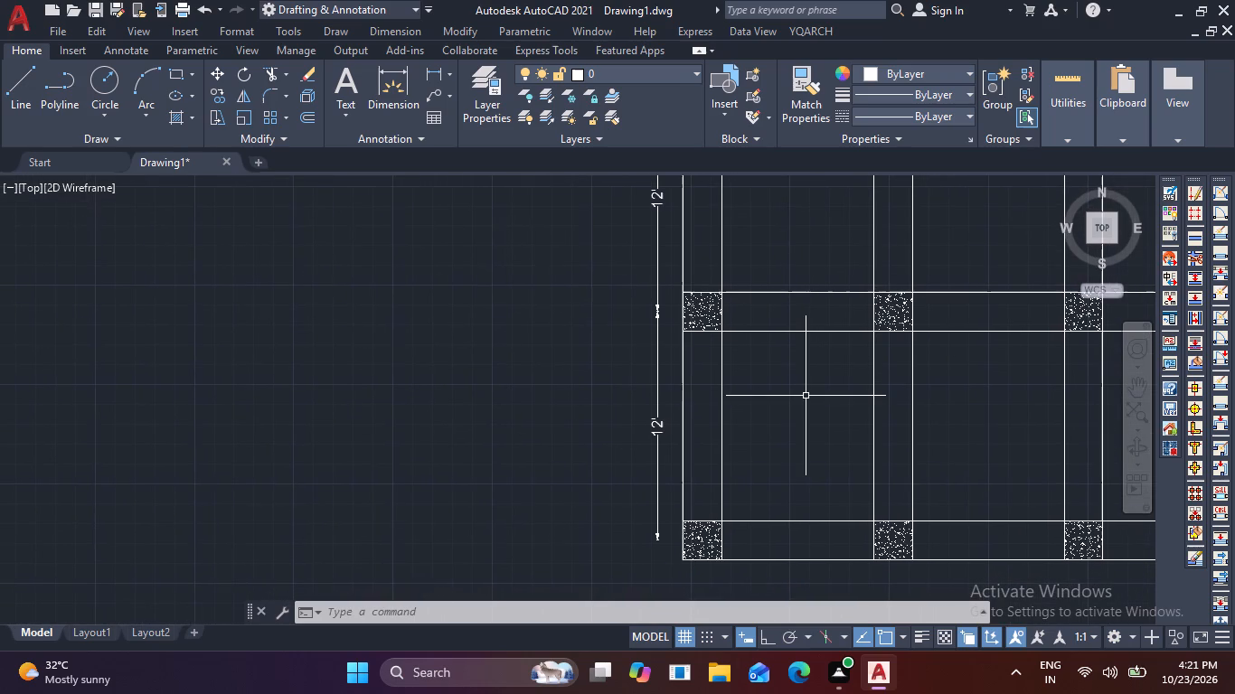
key("l")
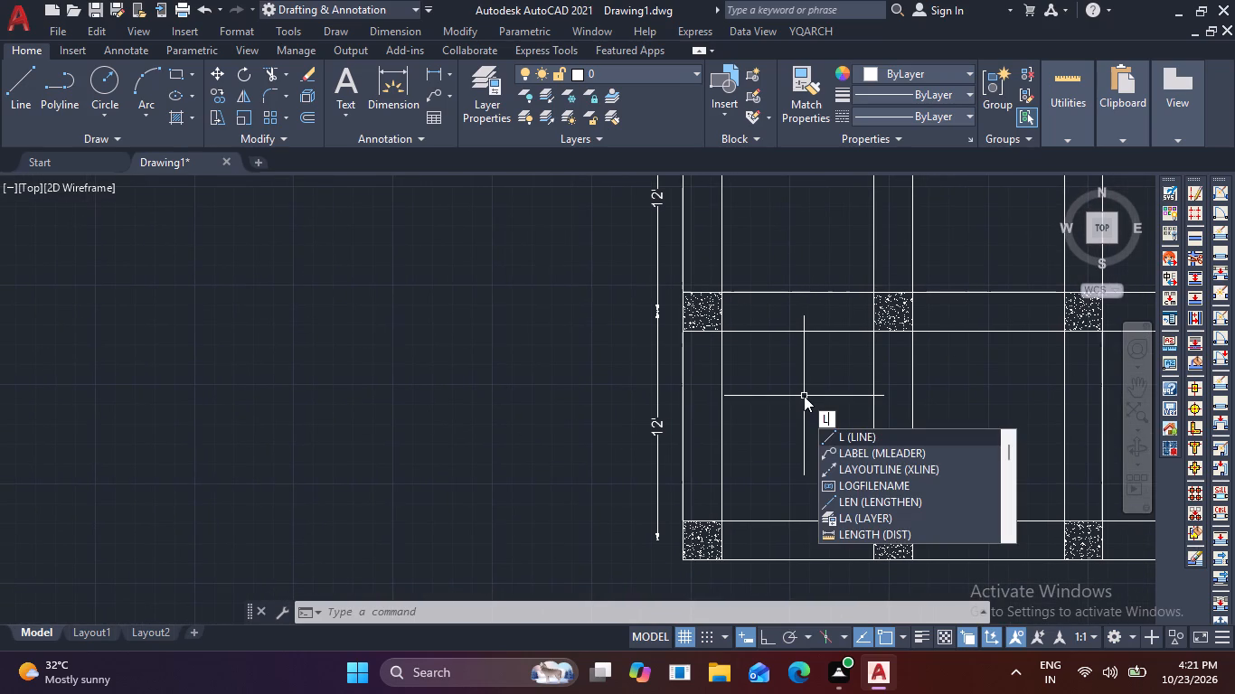
key("space")
scroll(616, 528, "up", 3)
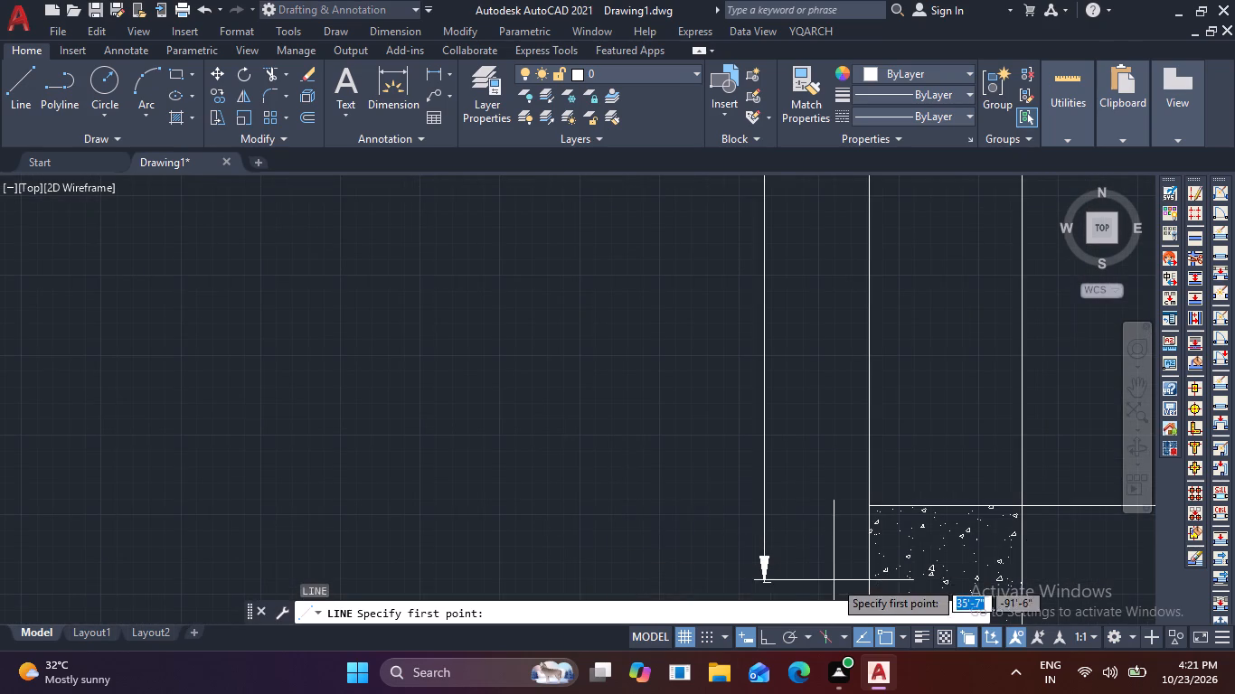
middle_click_drag(816, 558, 796, 430)
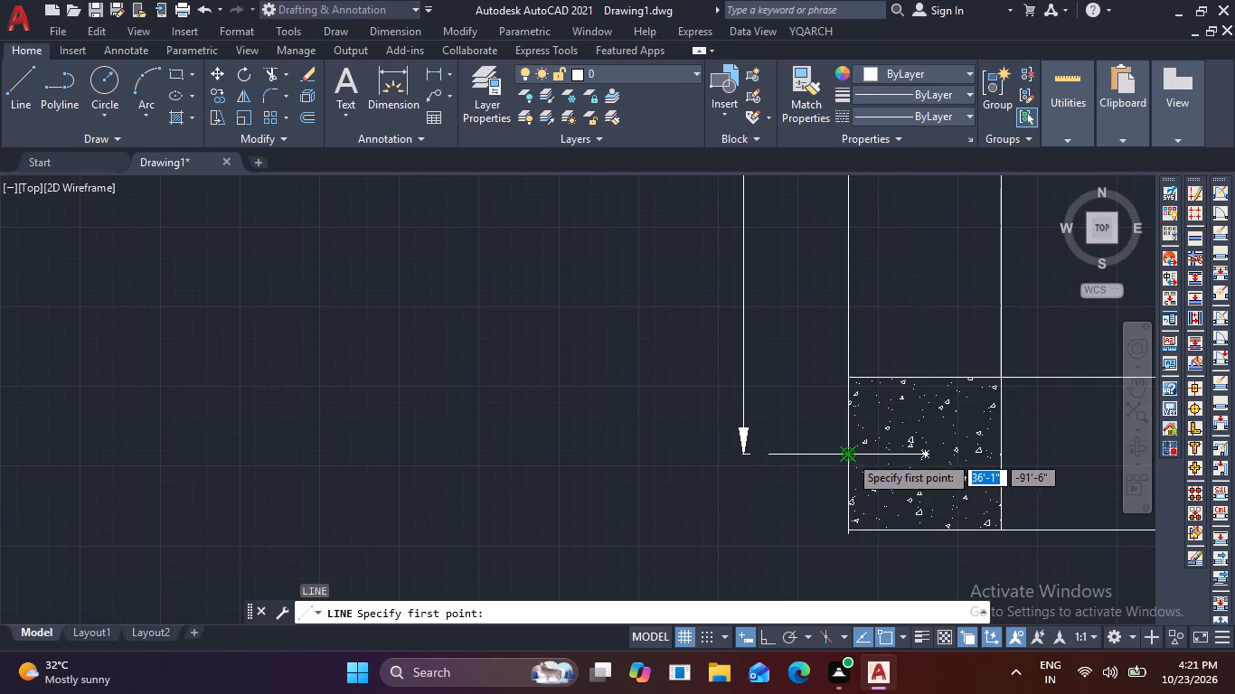
left_click(849, 455)
left_click(660, 455)
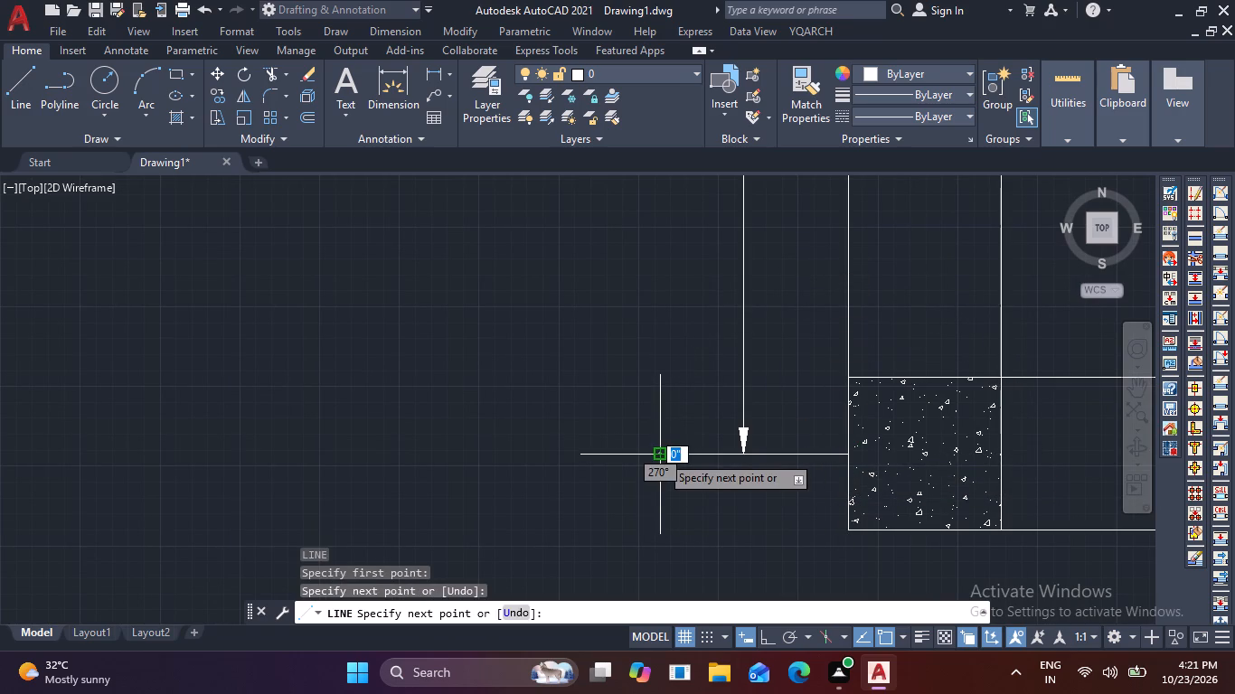
key("space")
Copy the short horizontal grid line to the outer-edge midpoints of the other three left-hand columns.
left_click(701, 477)
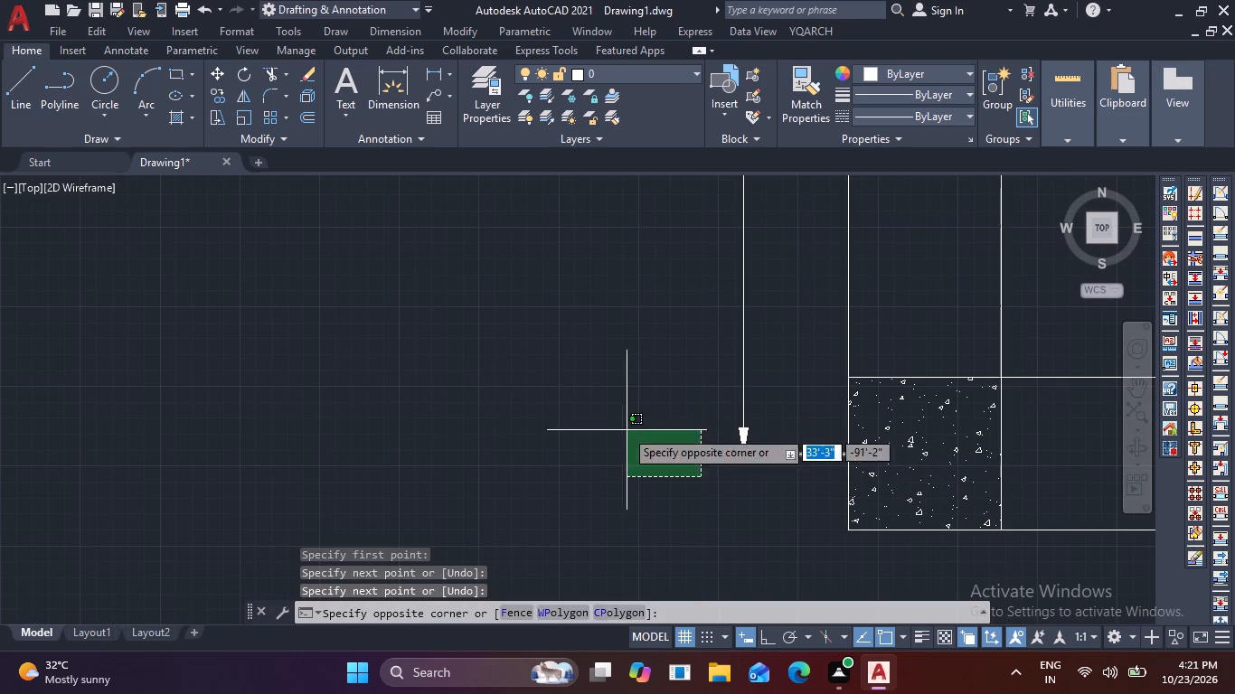
left_click(611, 420)
type("CO")
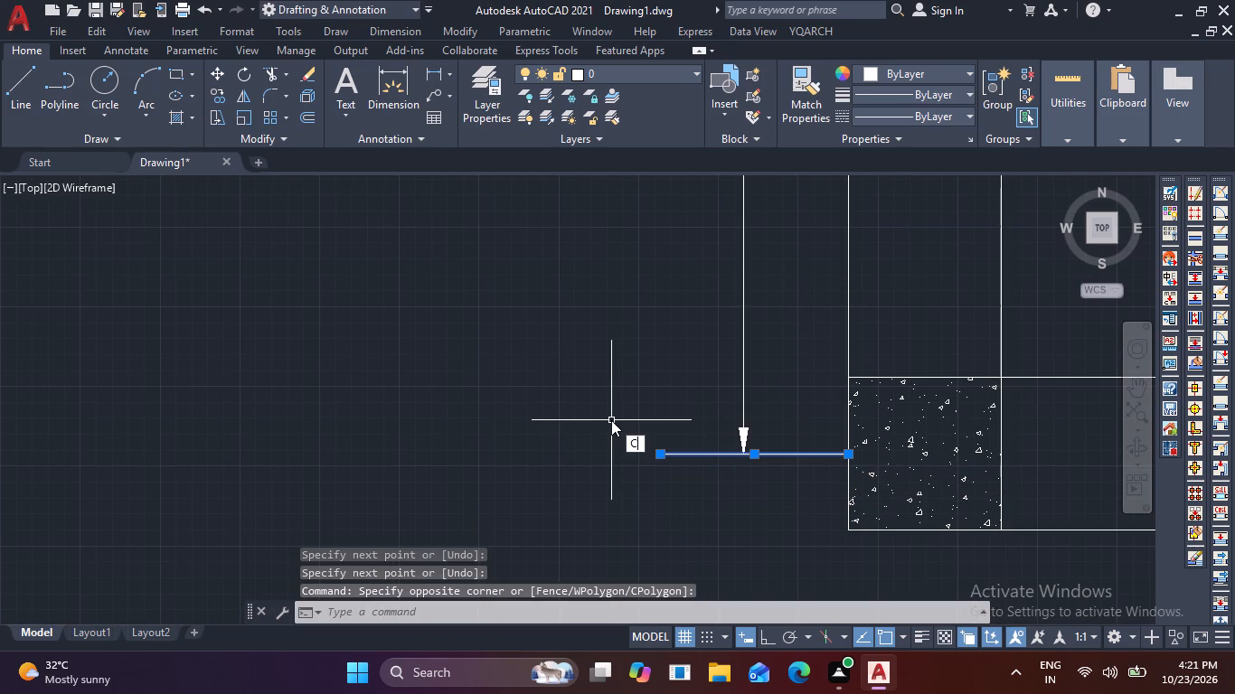
key("space")
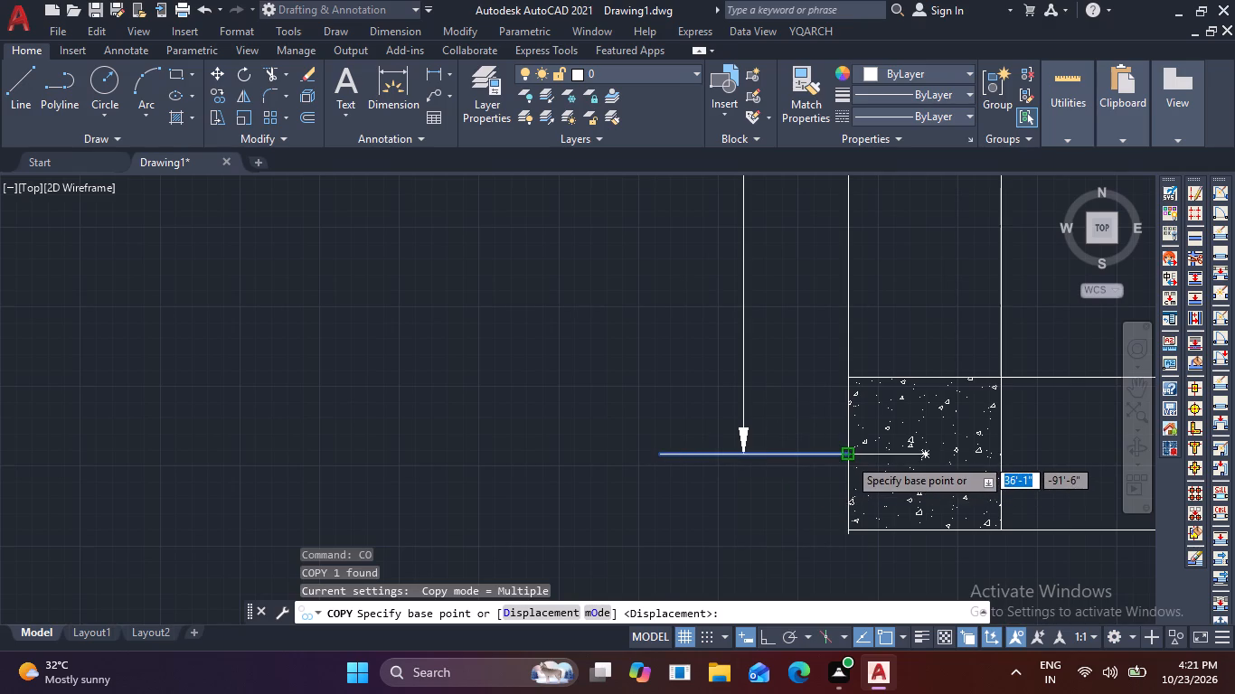
left_click(848, 457)
scroll(849, 409, "down", 3)
middle_click_drag(853, 430, 866, 676)
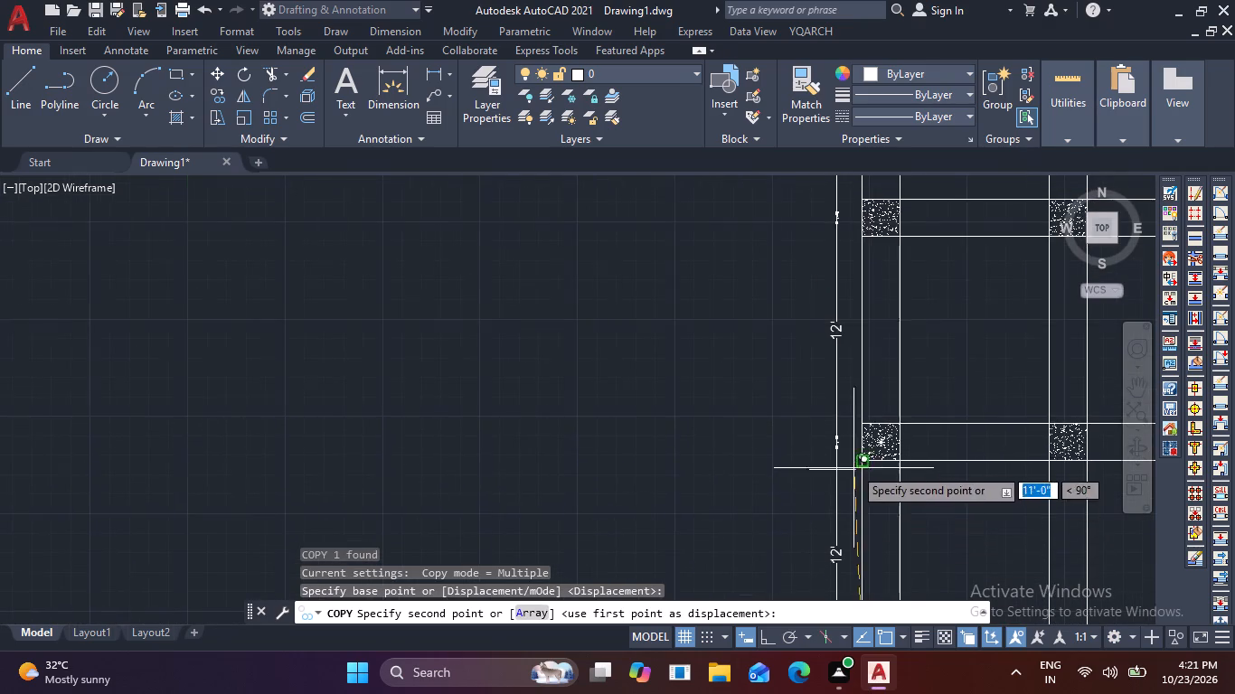
scroll(853, 462, "up", 3)
left_click(863, 405)
scroll(741, 506, "down", 2)
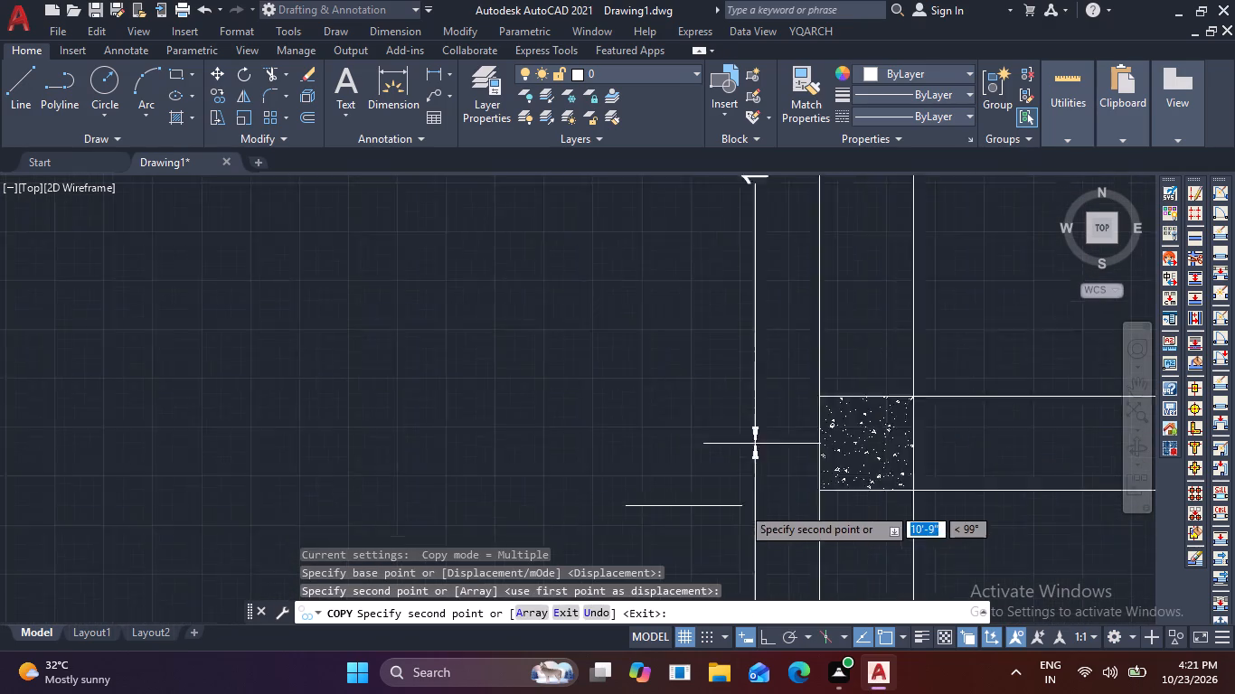
middle_click_drag(846, 407, 816, 654)
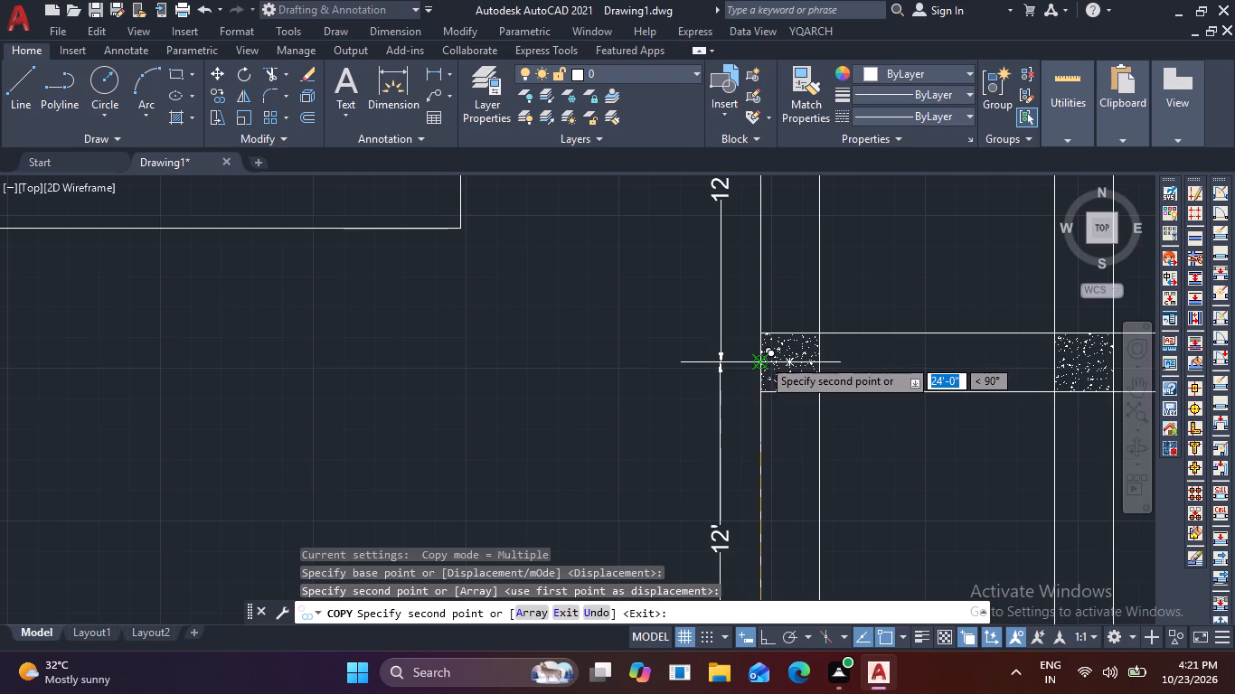
left_click(763, 359)
scroll(701, 480, "down", 2)
middle_click_drag(702, 492, 670, 683)
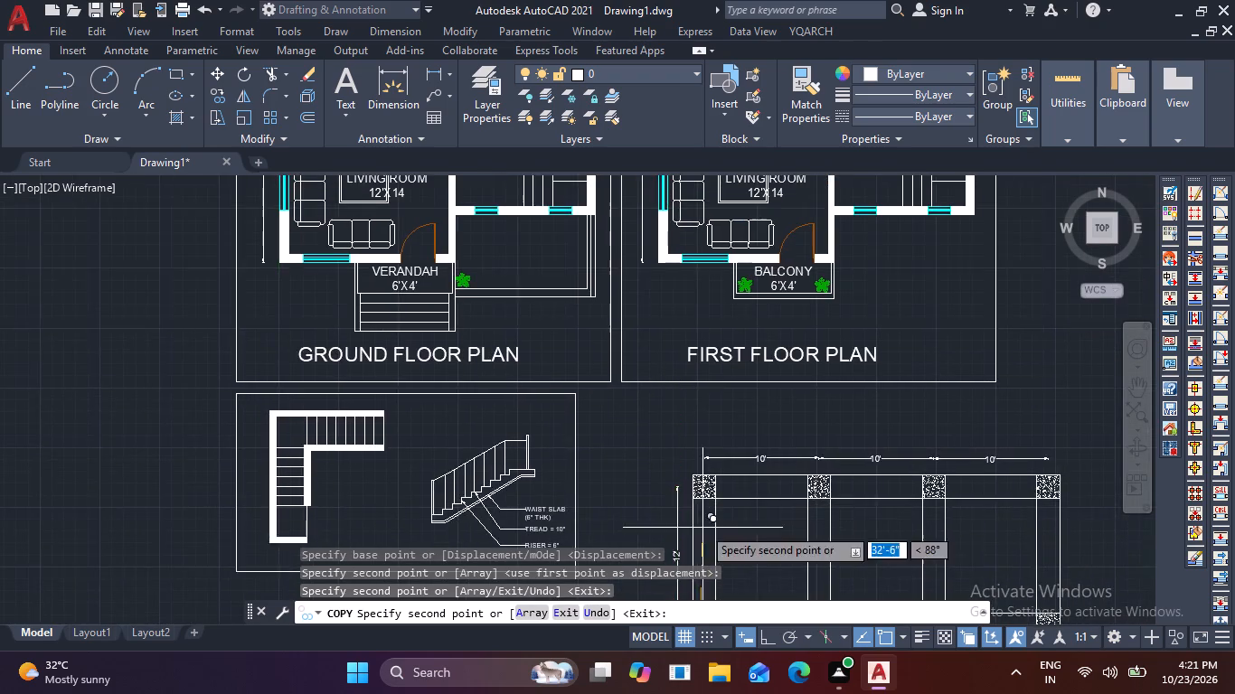
scroll(708, 502, "up", 2)
left_click(654, 473)
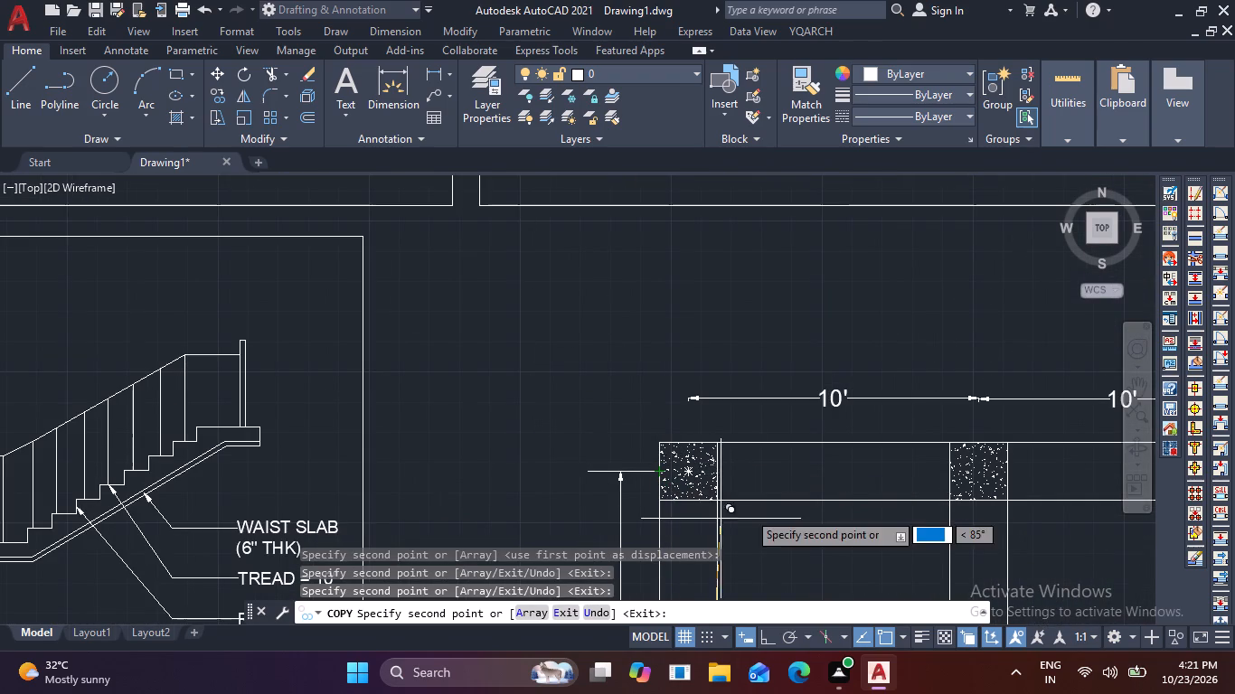
key("Escape")
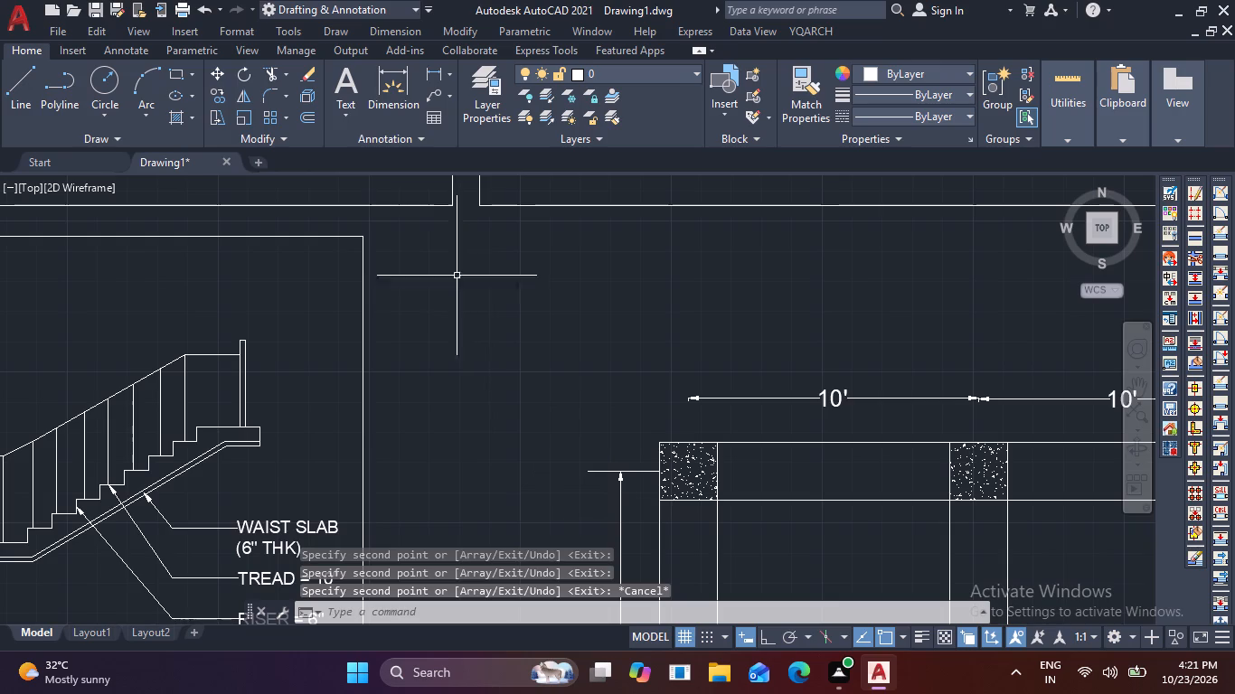
Place a multiline text beside the outer end of the top-left column's grid line, with a text height of 6".
left_click(342, 88)
middle_click_drag(497, 421, 503, 321)
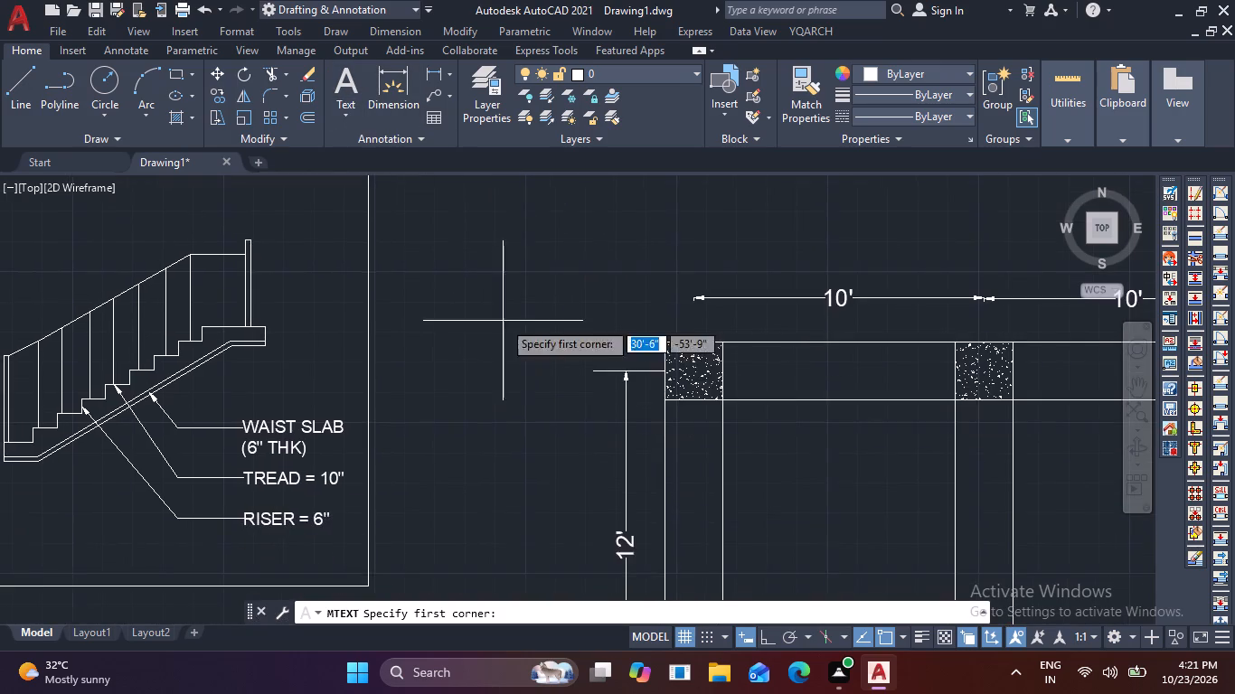
scroll(600, 386, "up", 2)
left_click(490, 315)
left_click(601, 397)
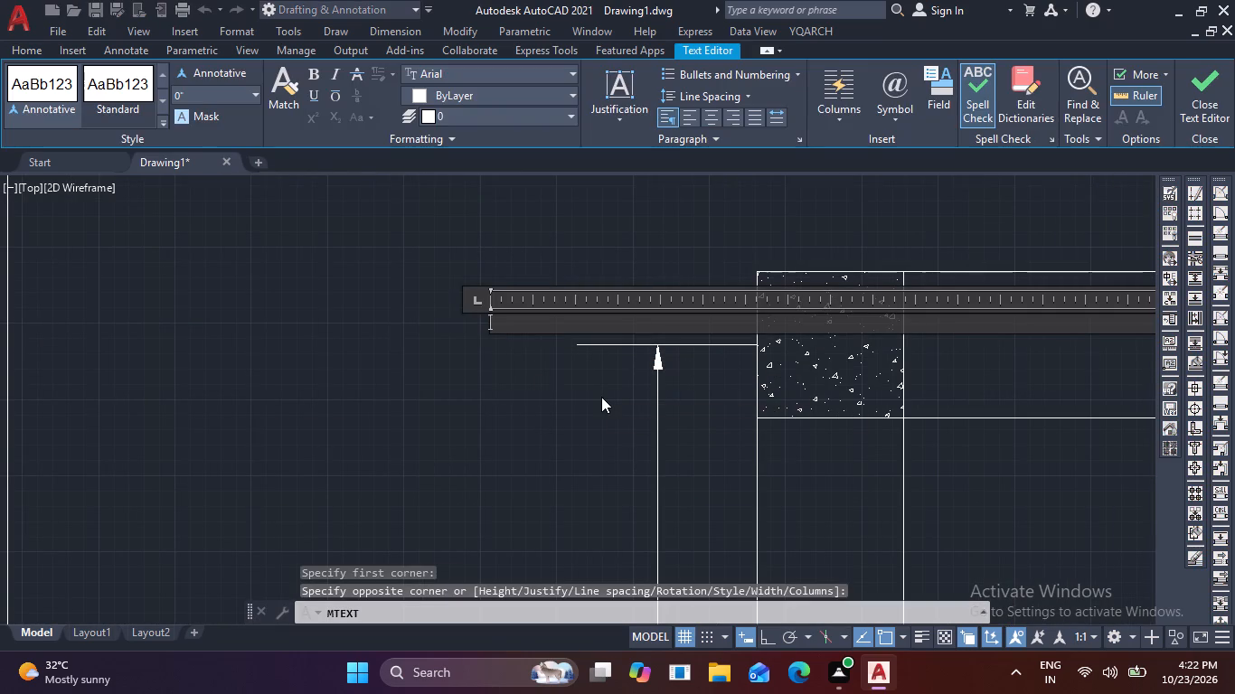
key("d")
left_click_drag(514, 322, 418, 325)
left_click(196, 99)
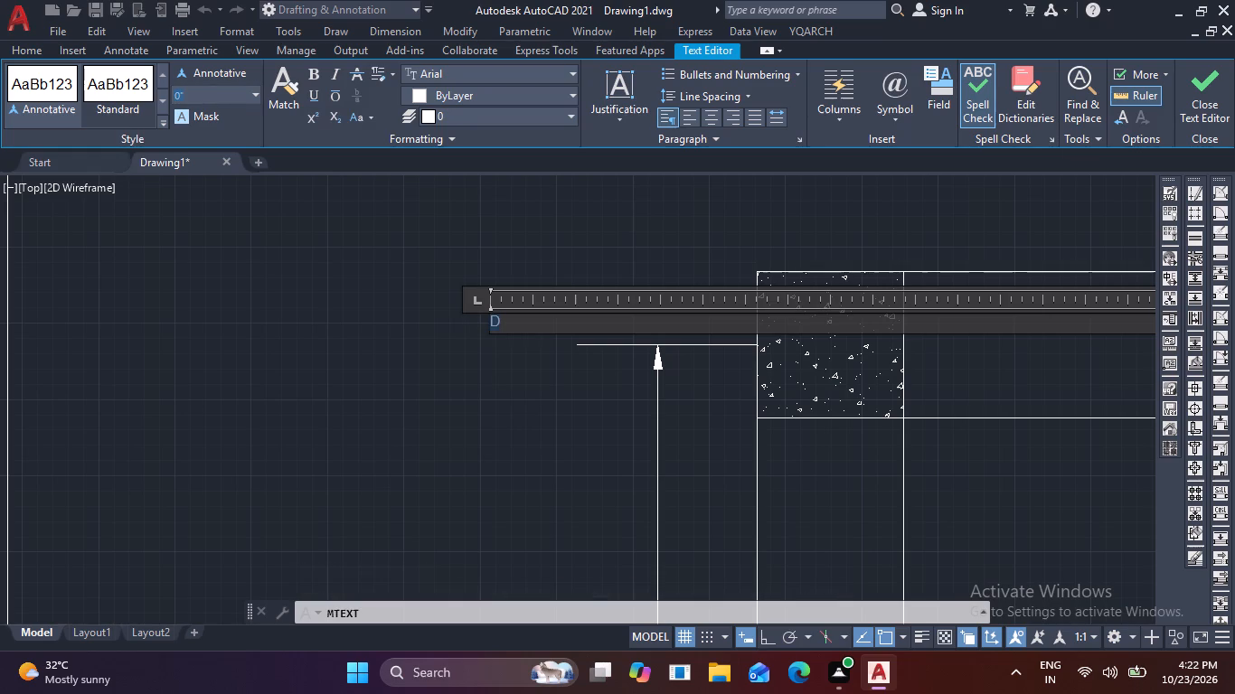
key("6")
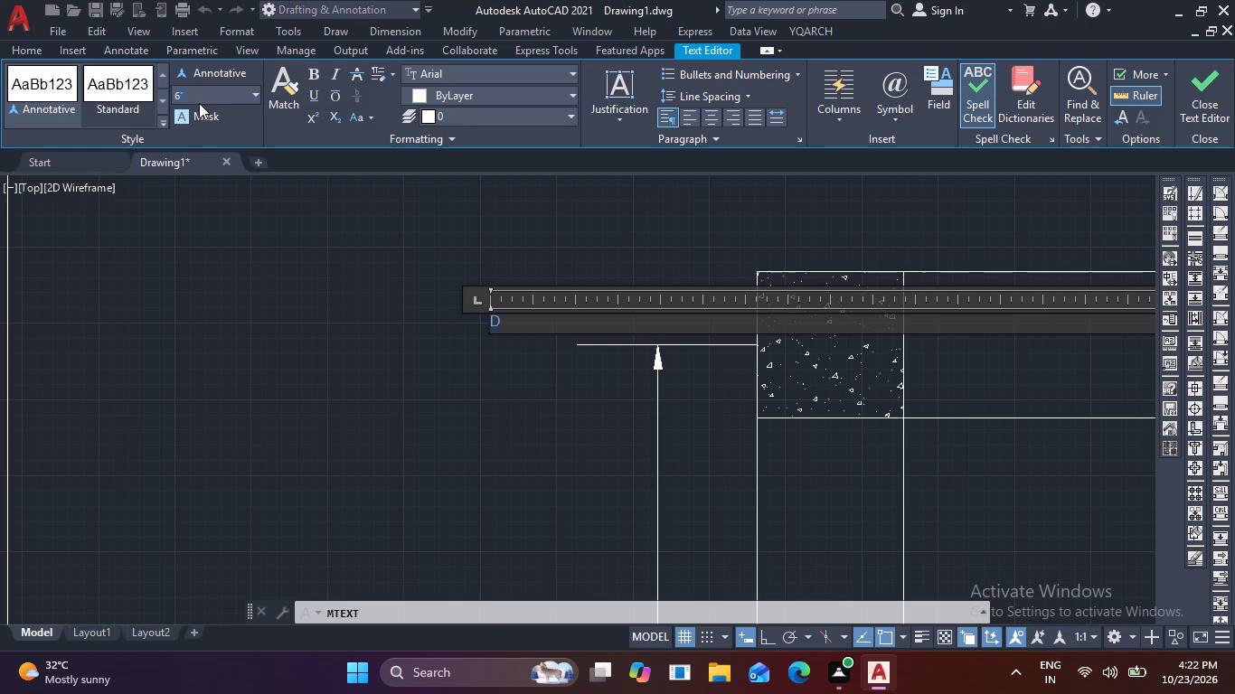
key("space")
key("Return")
key("backslash")
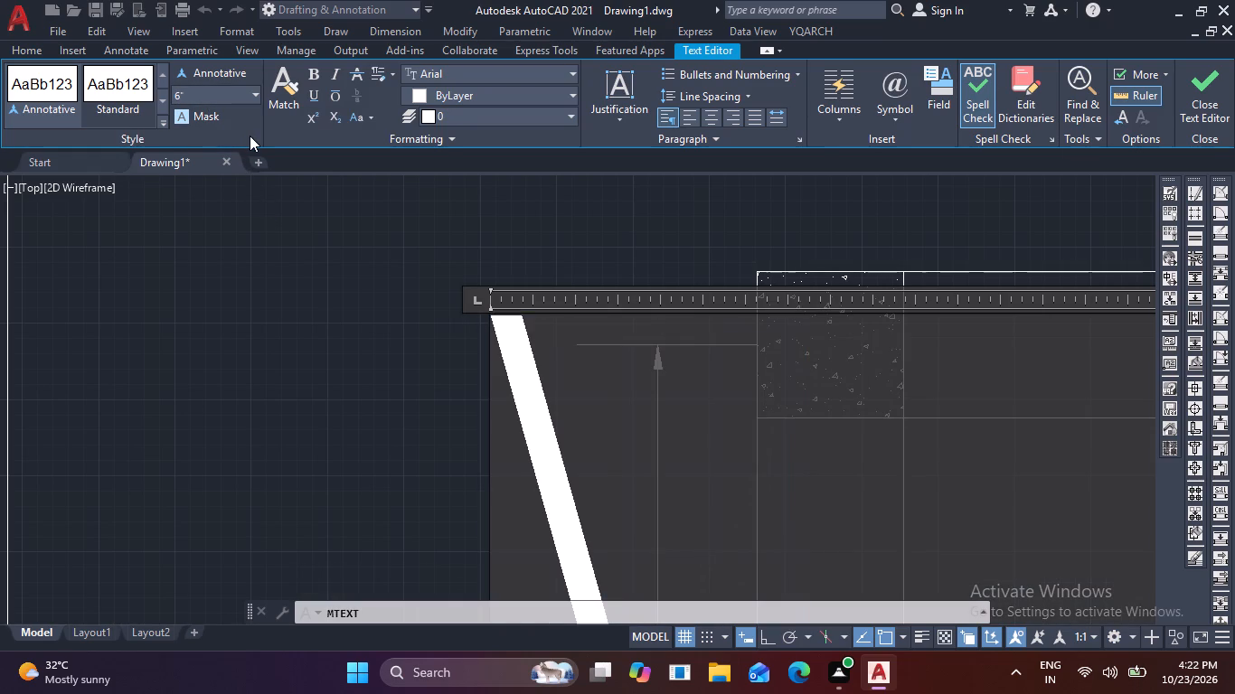
left_click(236, 249)
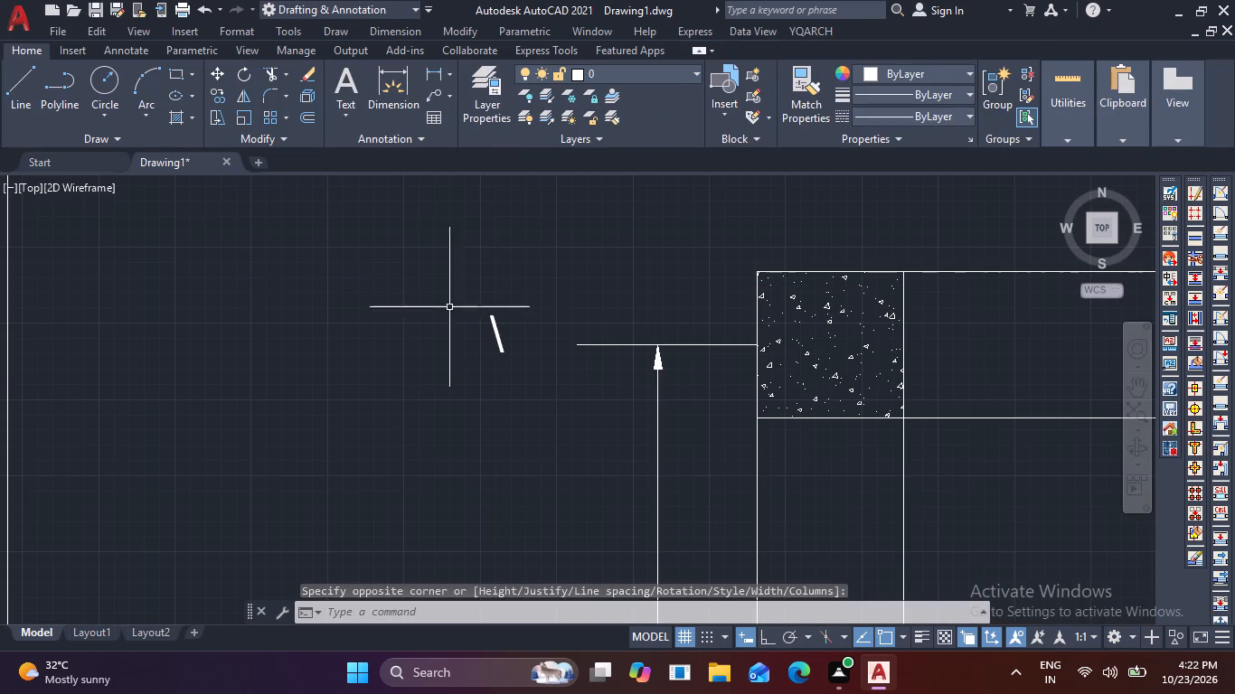
Replace the content of the new grid text with D.
double_click(498, 334)
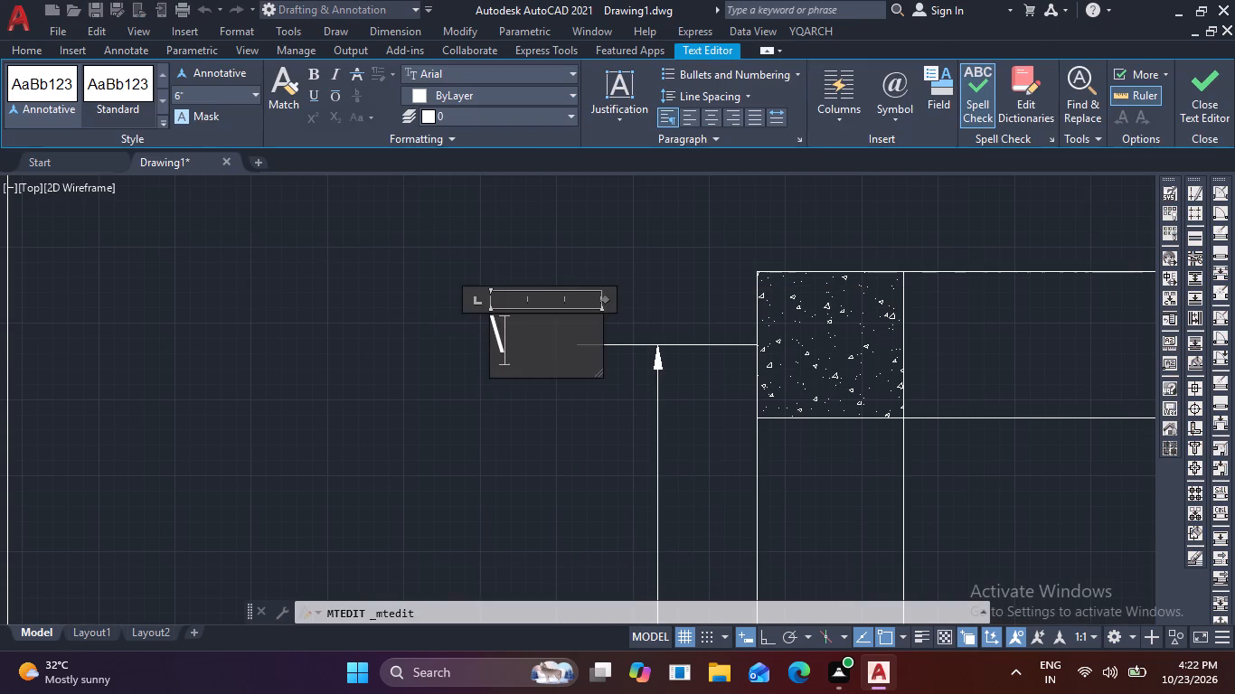
key("BackSpace")
key("d")
left_click(484, 420)
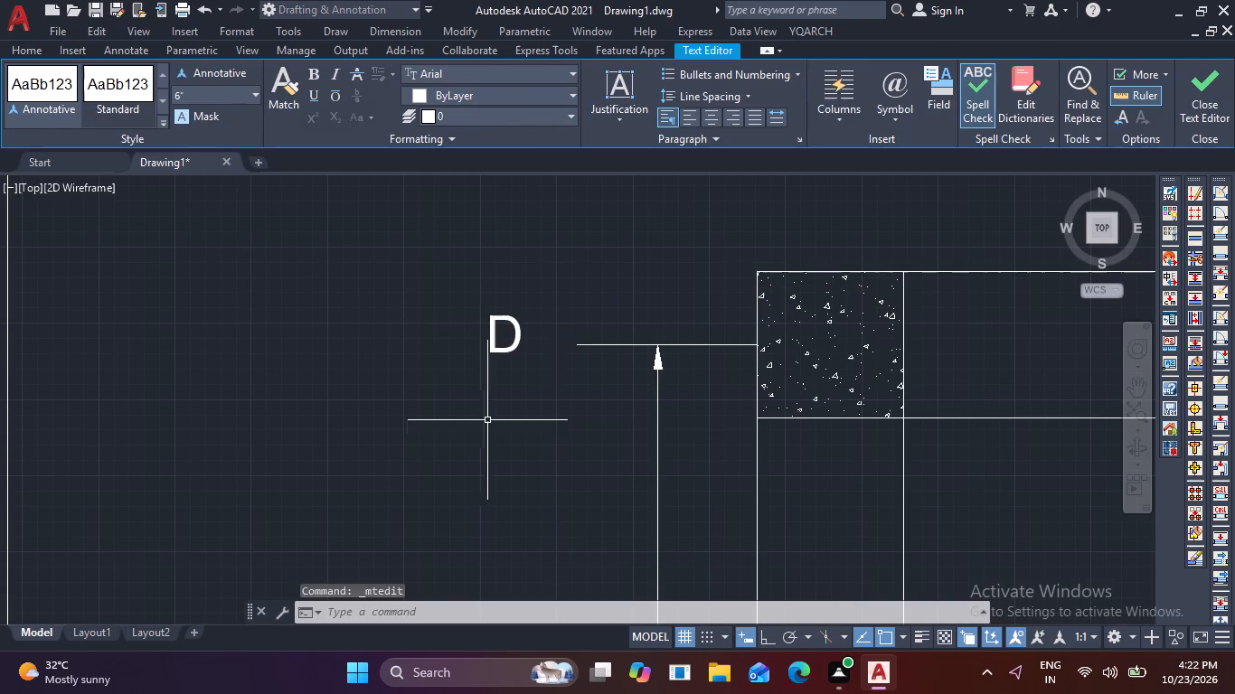
Move the D label closer to the outer end of the top-left column's grid line.
scroll(532, 393, "up", 1)
left_click(495, 315)
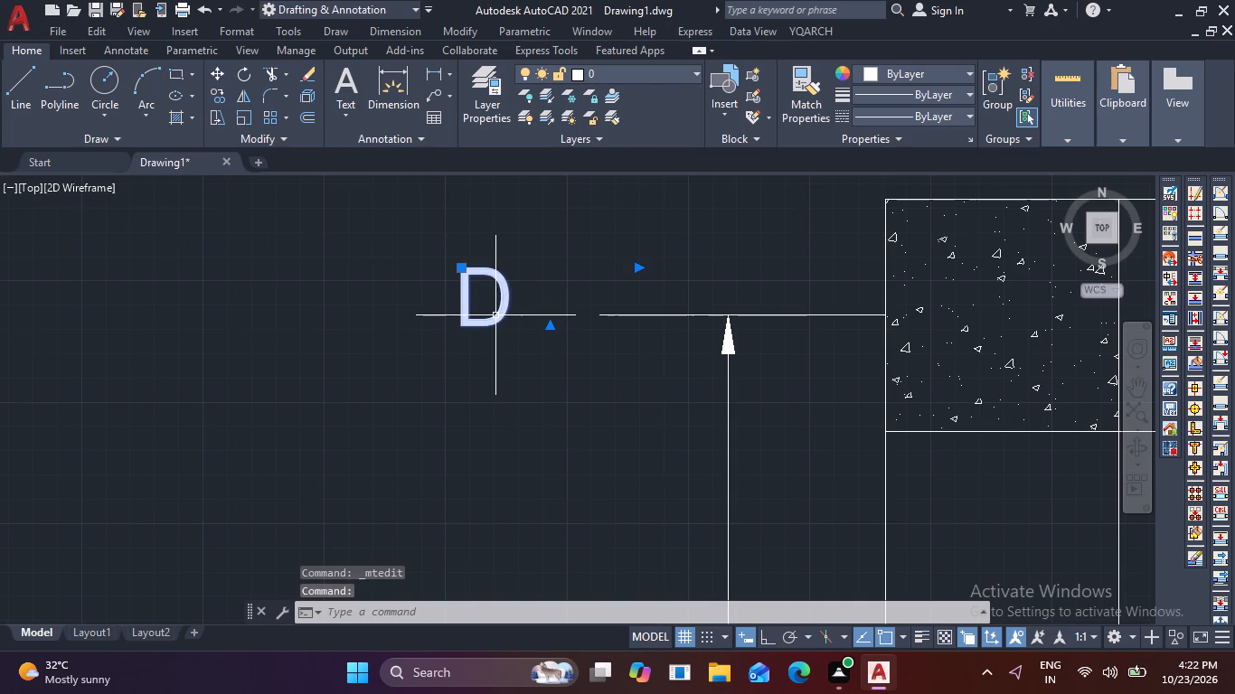
type("M")
key("space")
left_click(495, 315)
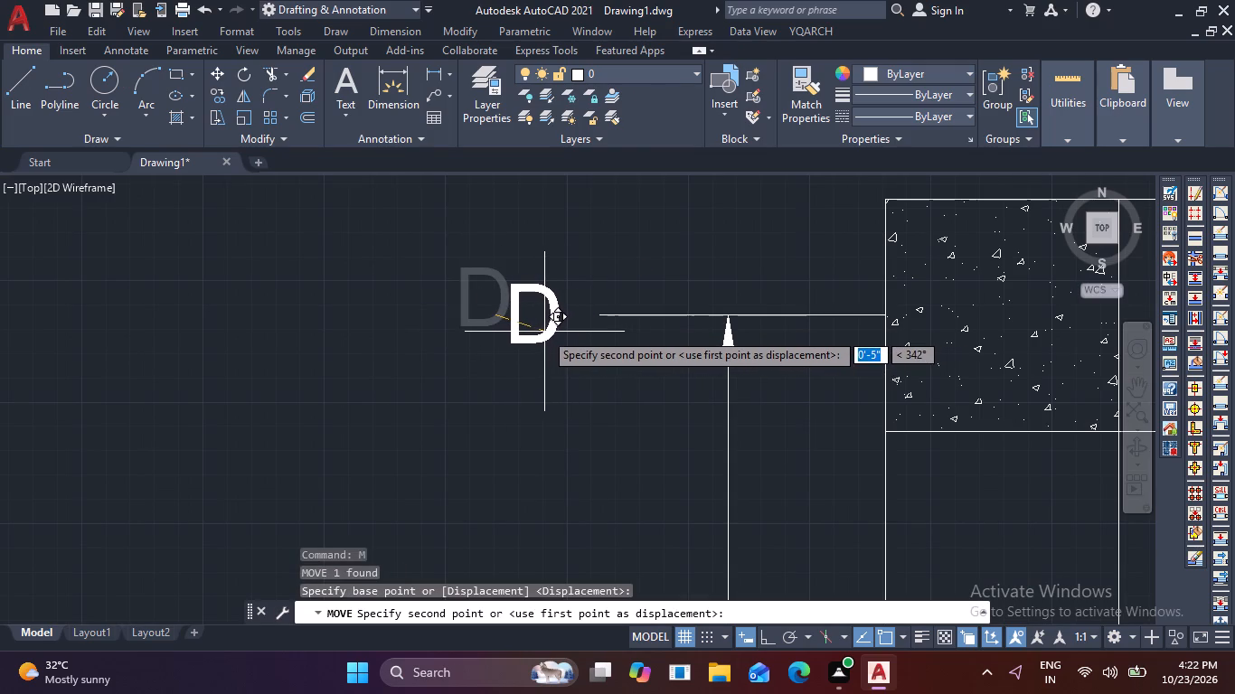
left_click(544, 332)
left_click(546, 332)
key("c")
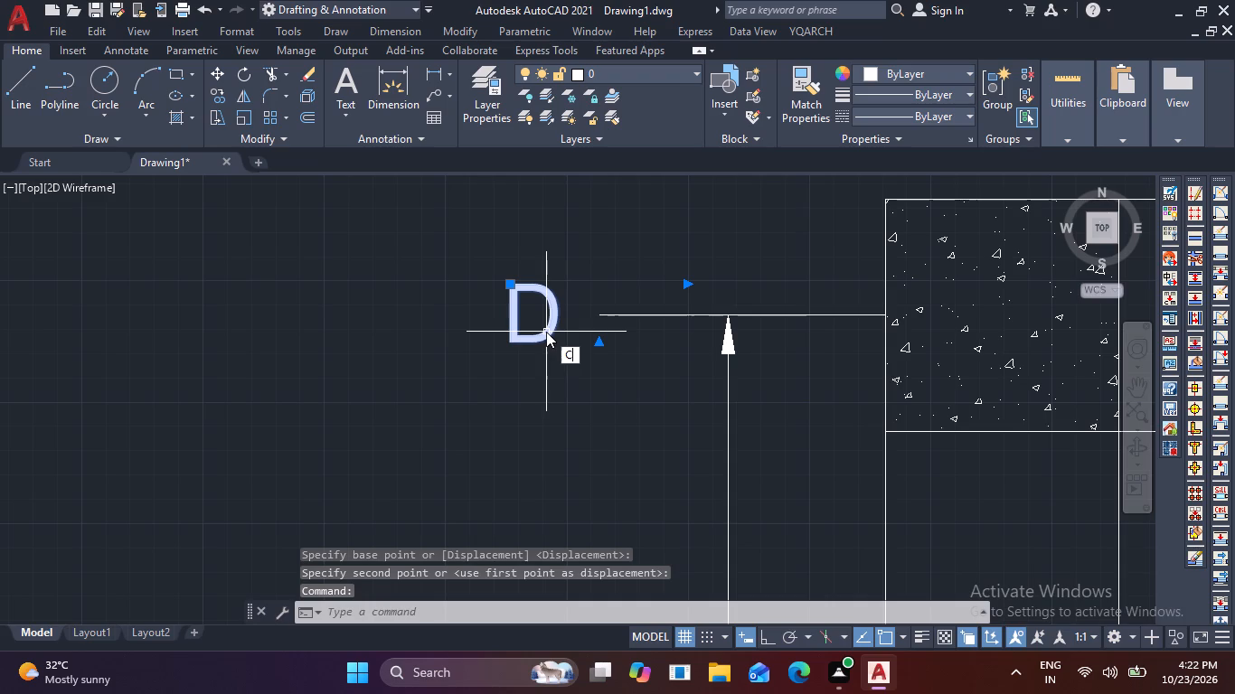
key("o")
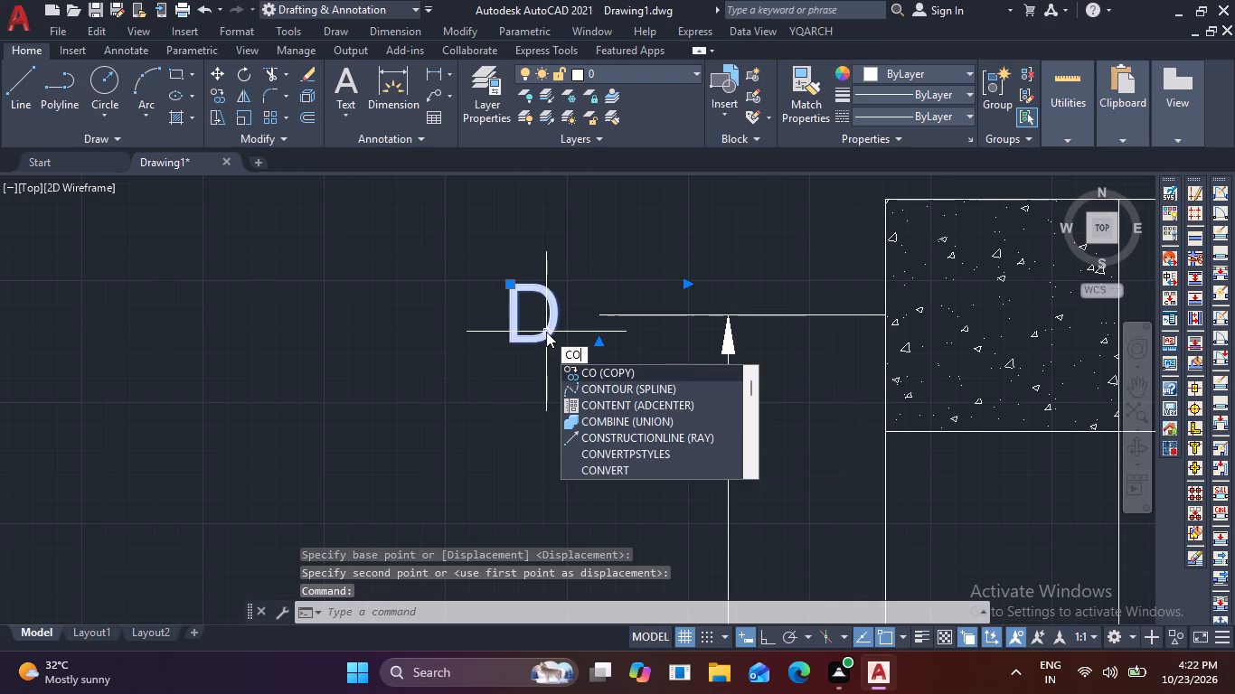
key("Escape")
Re-enter D in the top-left column's grid label and set its text height to 4".
double_click(546, 332)
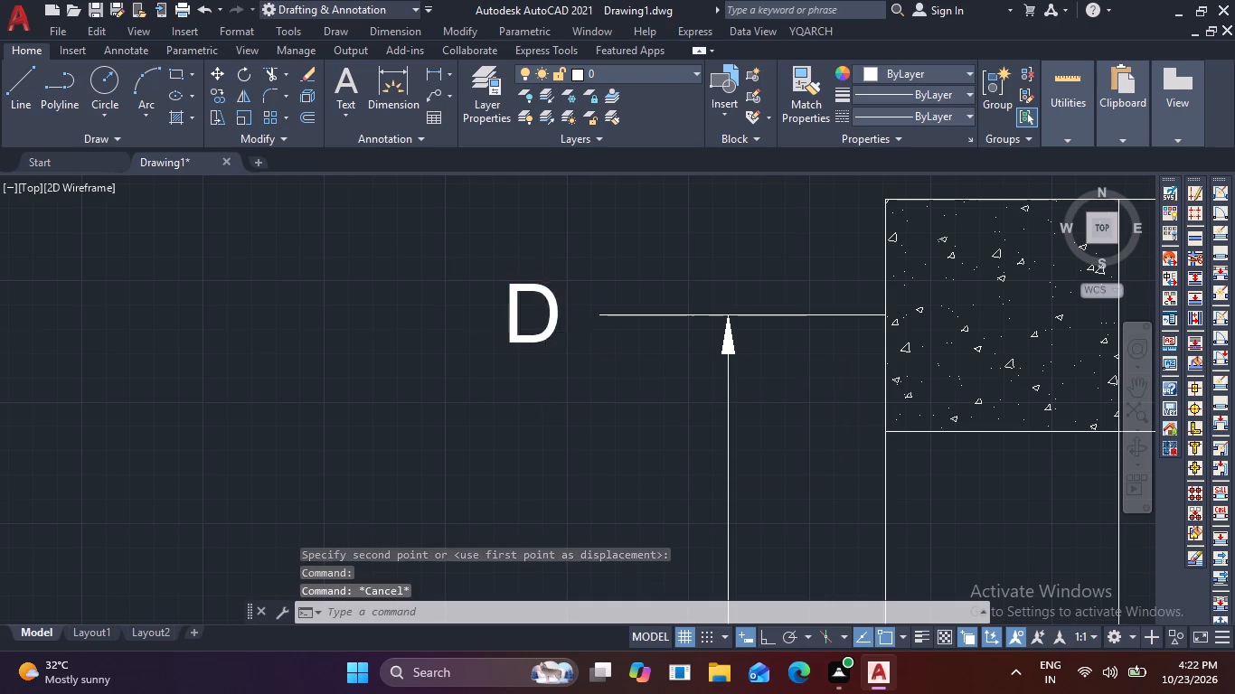
key("BackSpace")
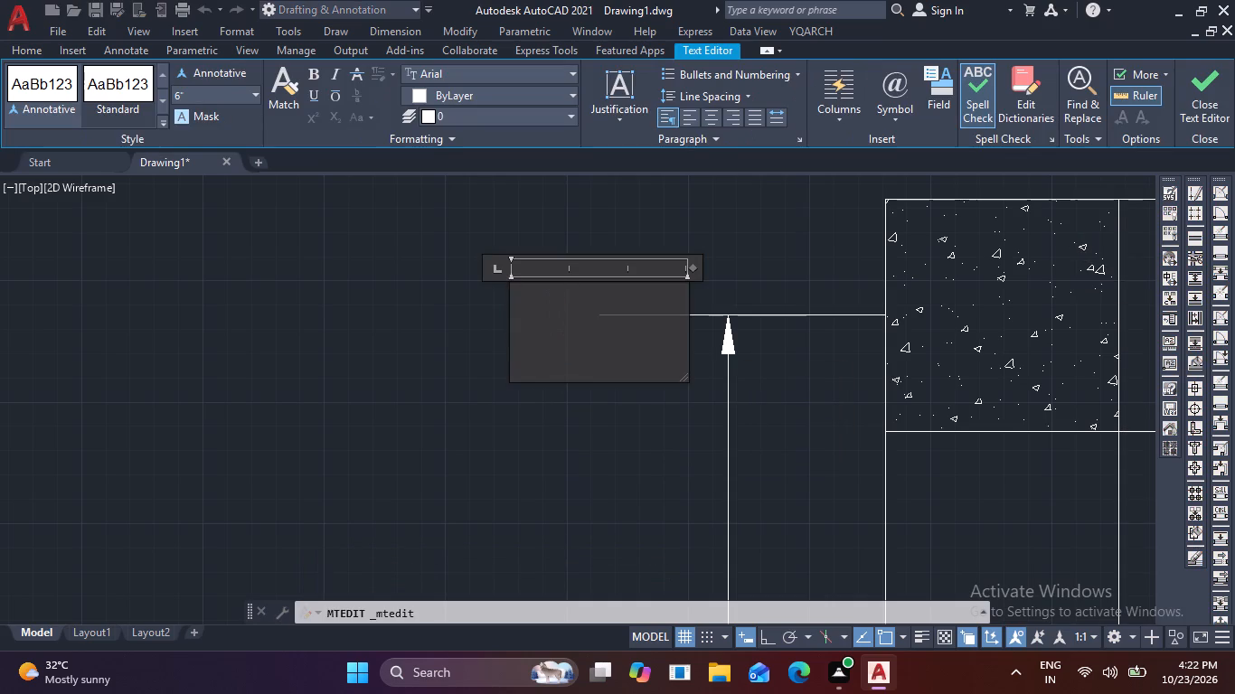
key("d")
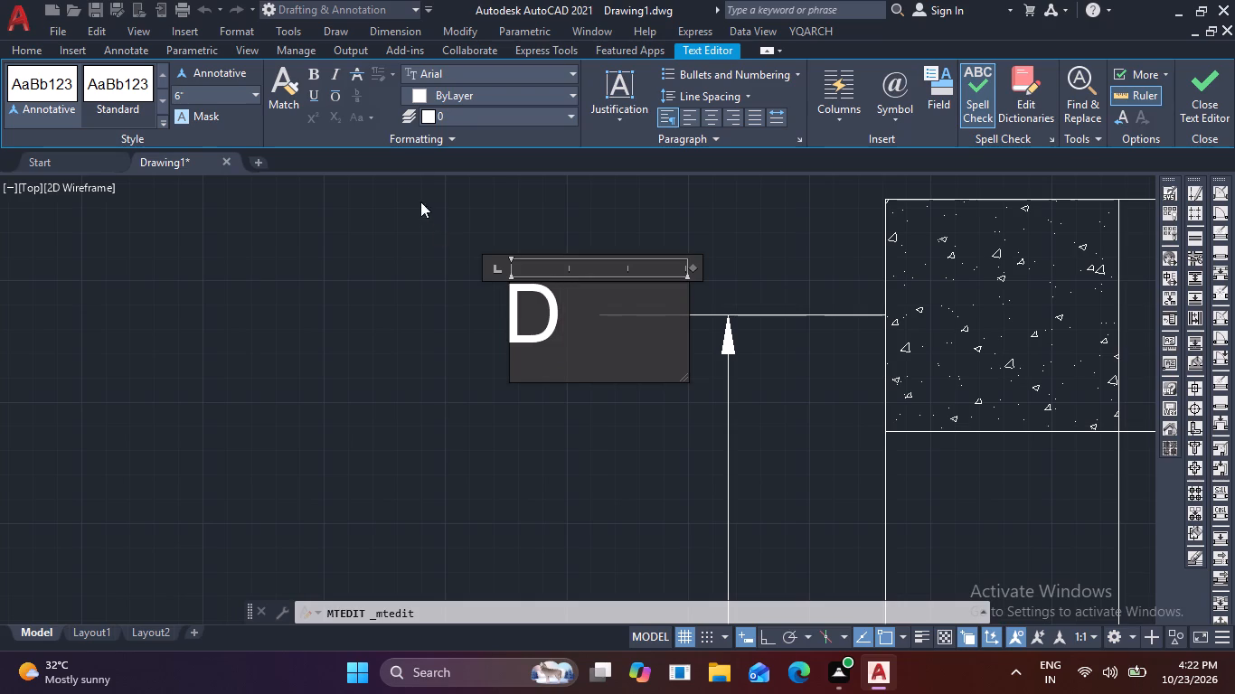
left_click_drag(587, 309, 467, 322)
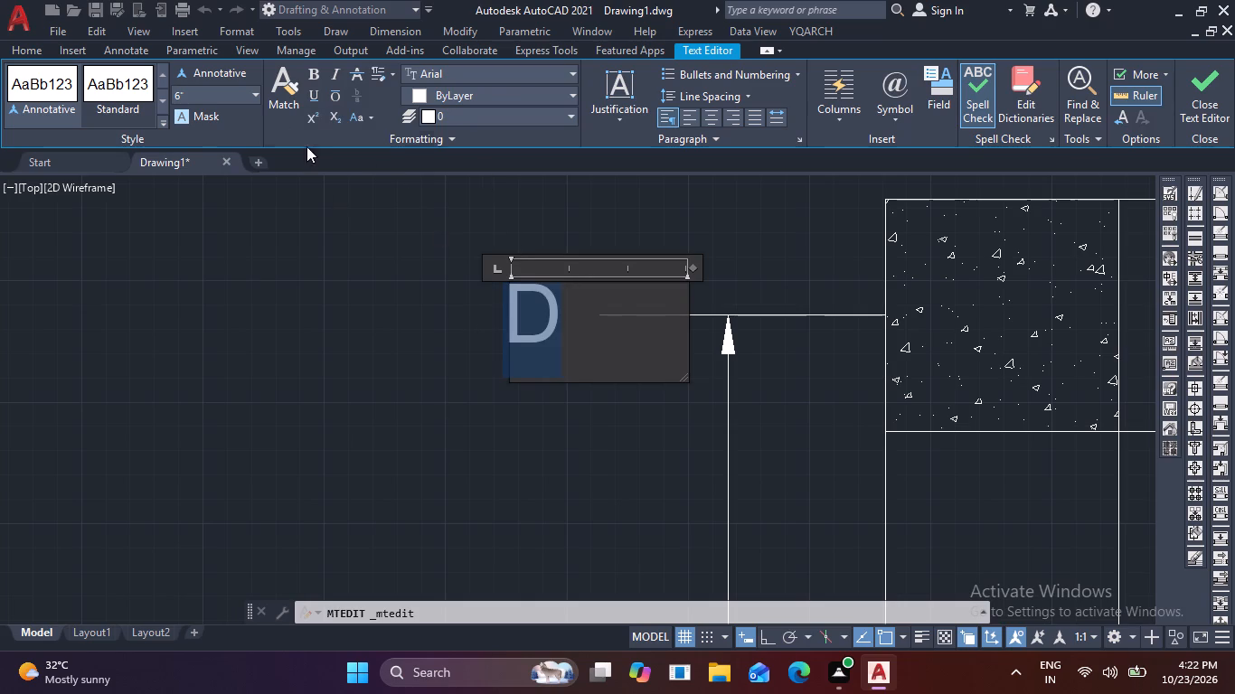
left_click(200, 96)
key("4")
key("Return")
left_click(334, 207)
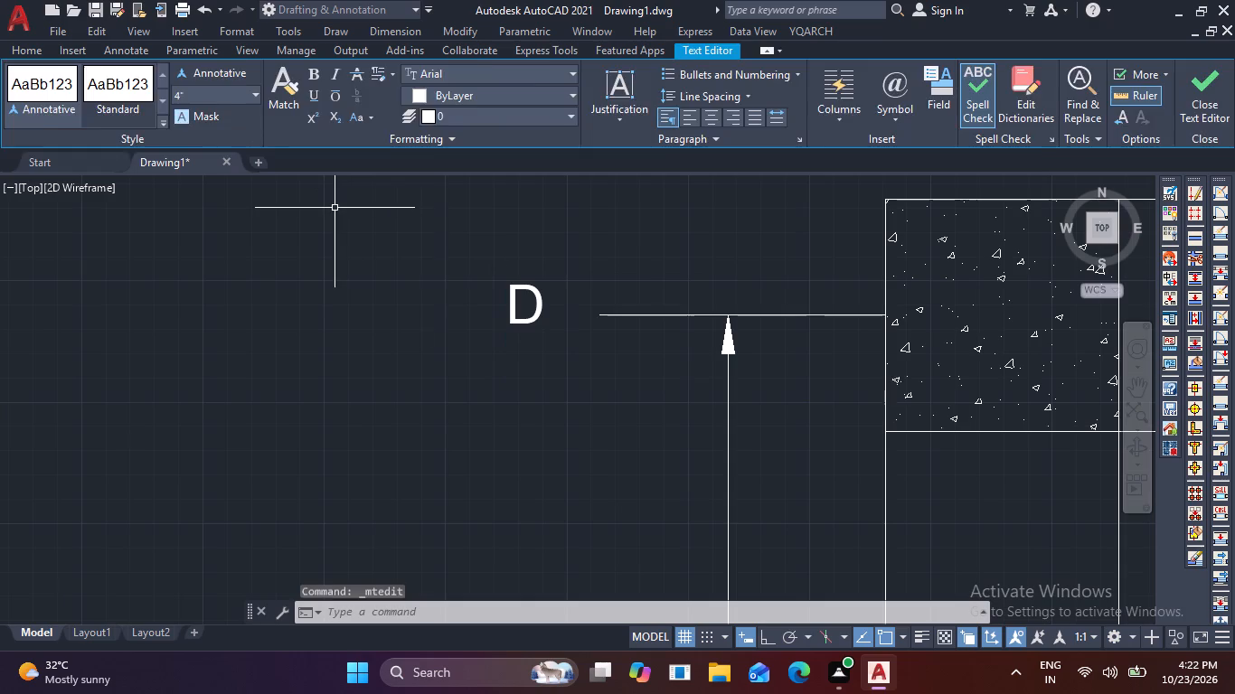
Move the D label closer to the outer end of the top-left column's grid line.
left_click(519, 318)
type("M")
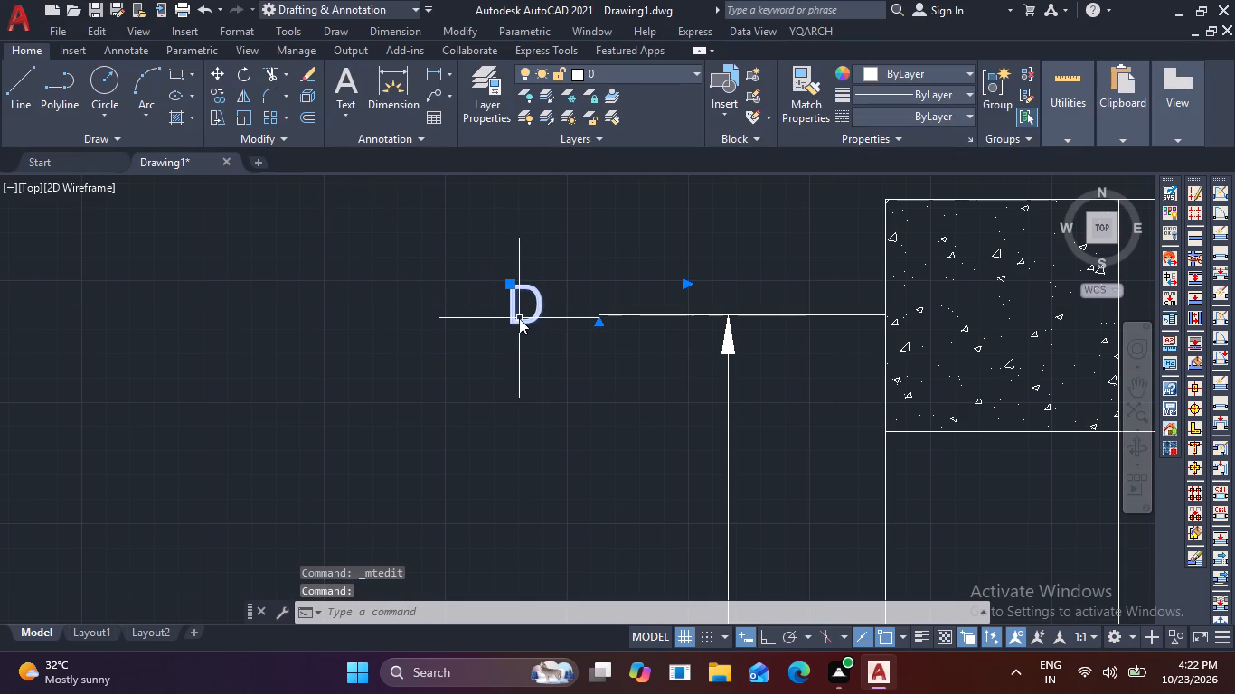
key("space")
left_click(519, 318)
scroll(572, 333, "up", 1)
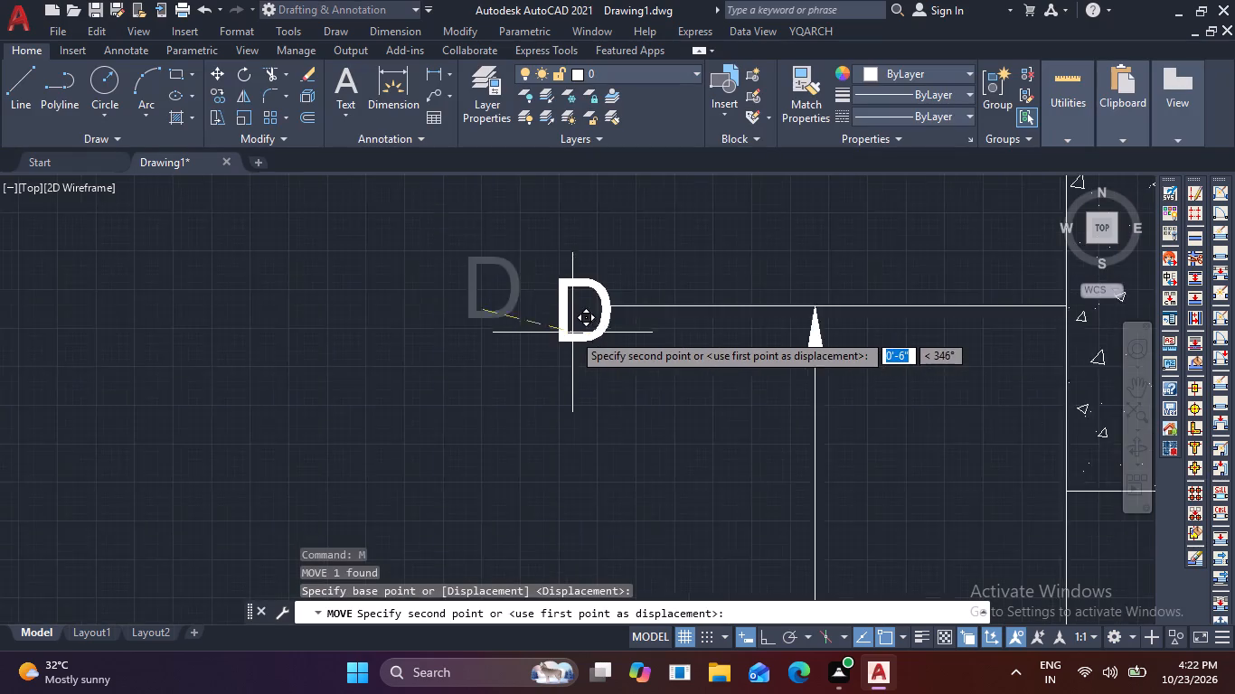
scroll(572, 333, "up", 1)
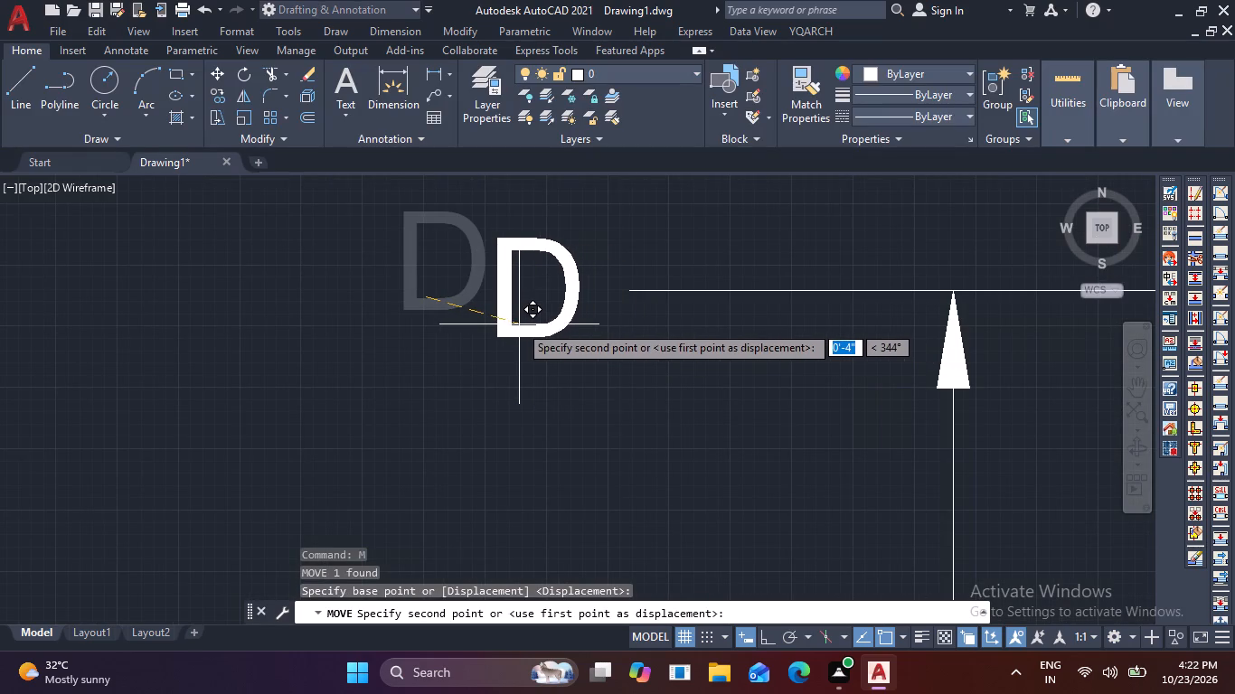
left_click(519, 324)
Narrow the D label's multiline text box to a width of about 5".
left_click(536, 339)
left_click(504, 312)
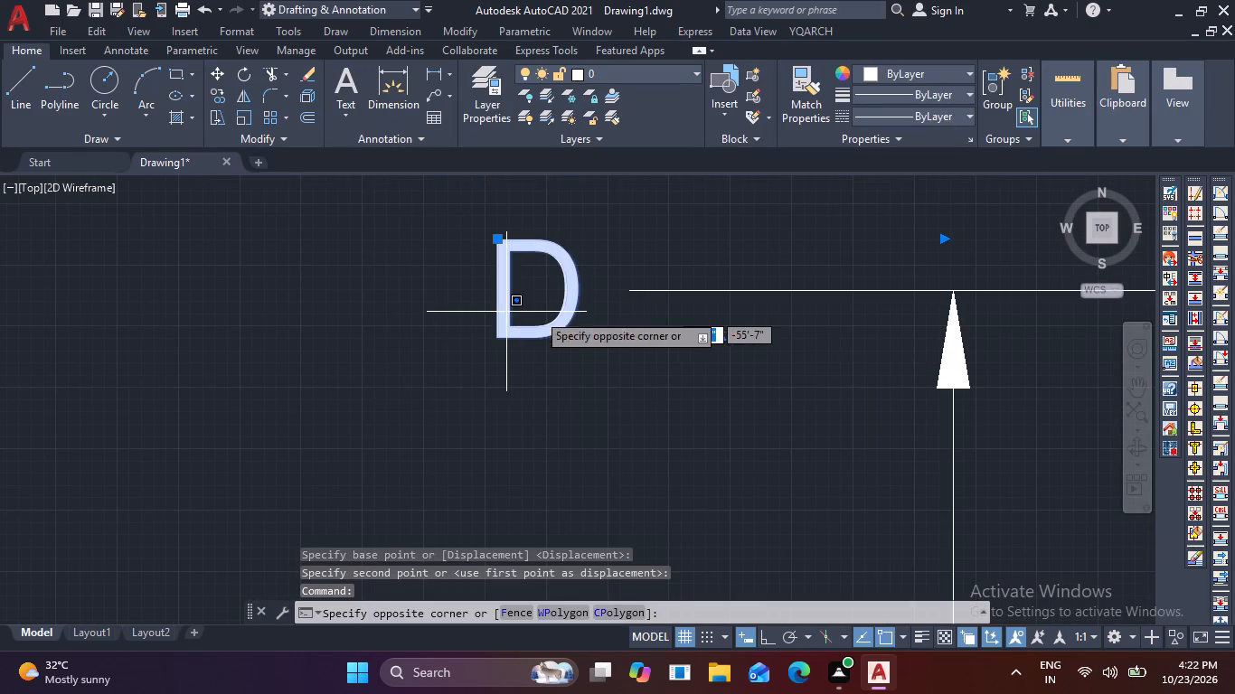
triple_click(561, 320)
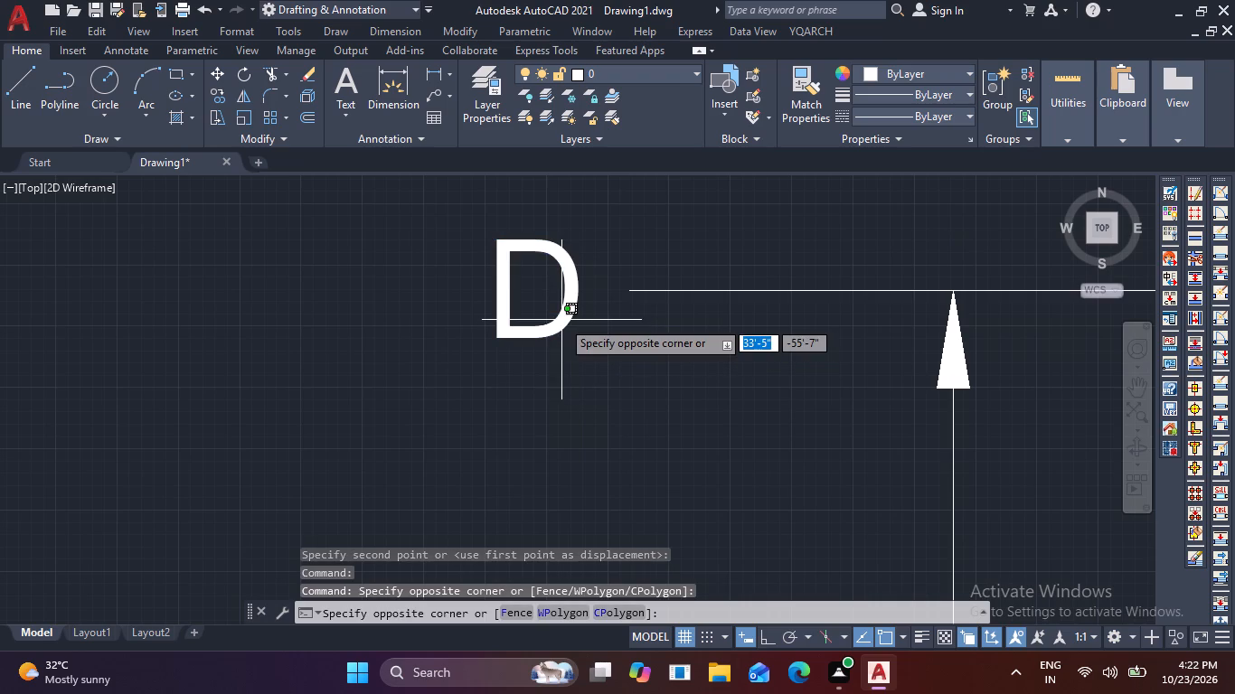
double_click(561, 320)
double_click(561, 326)
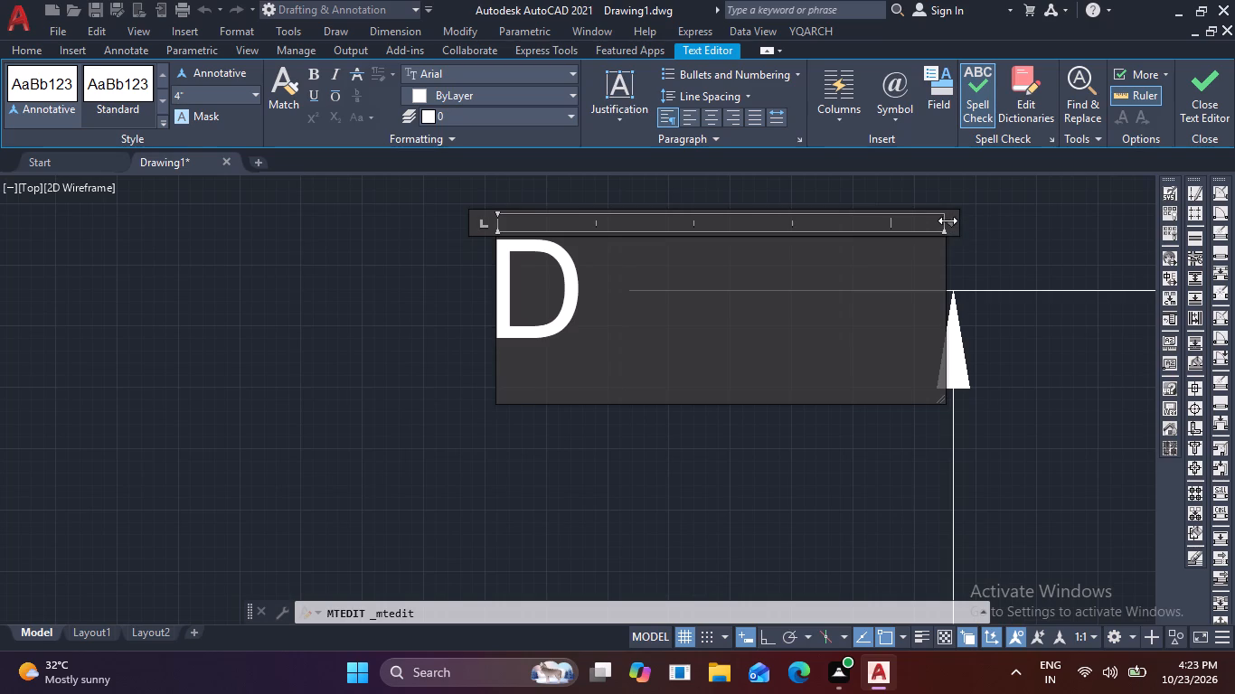
left_click_drag(947, 220, 623, 267)
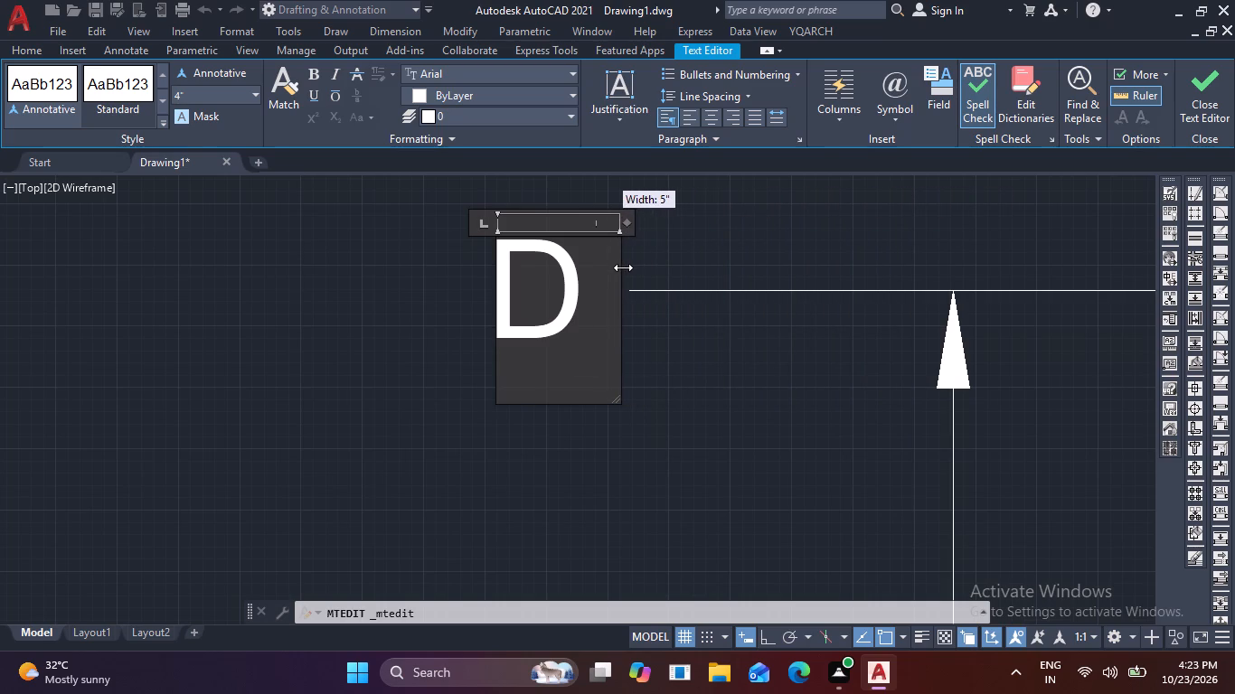
left_click_drag(623, 267, 618, 269)
left_click(672, 353)
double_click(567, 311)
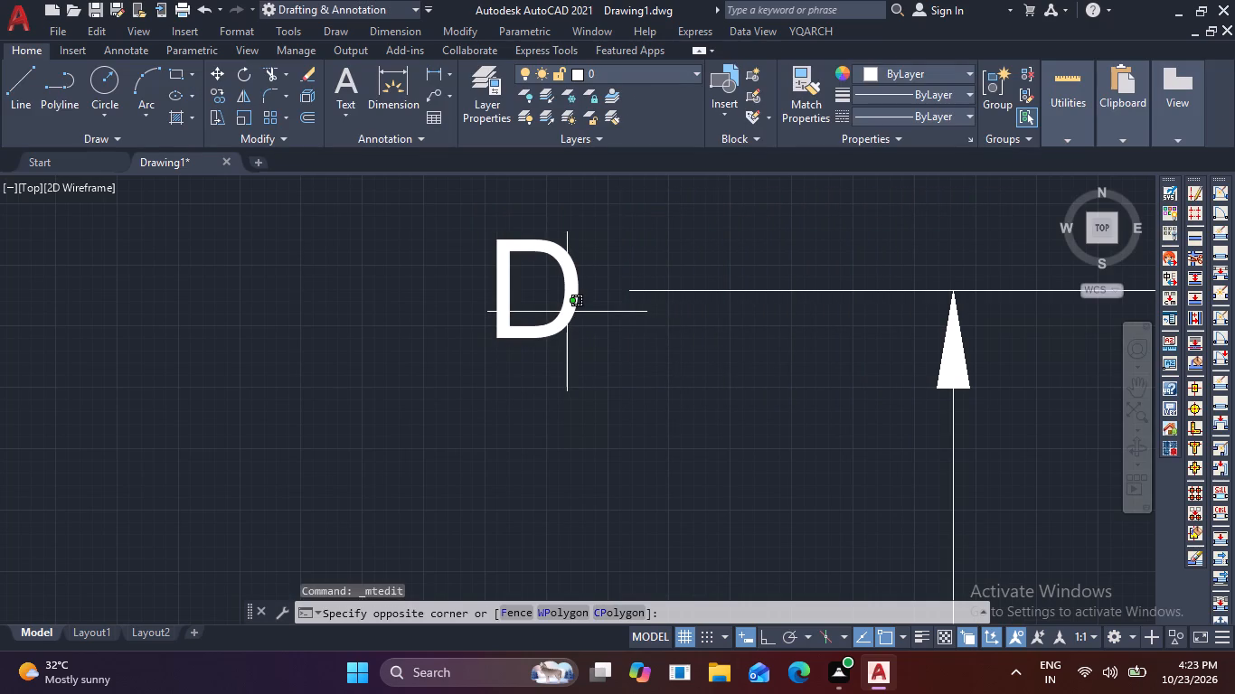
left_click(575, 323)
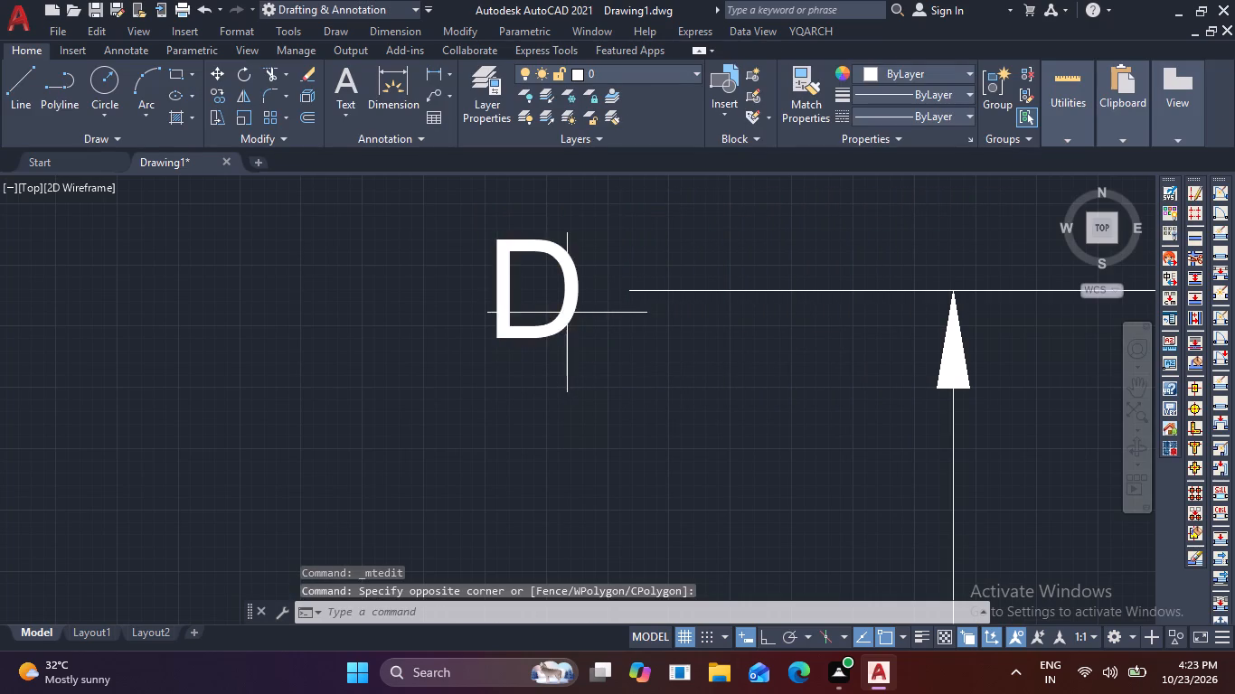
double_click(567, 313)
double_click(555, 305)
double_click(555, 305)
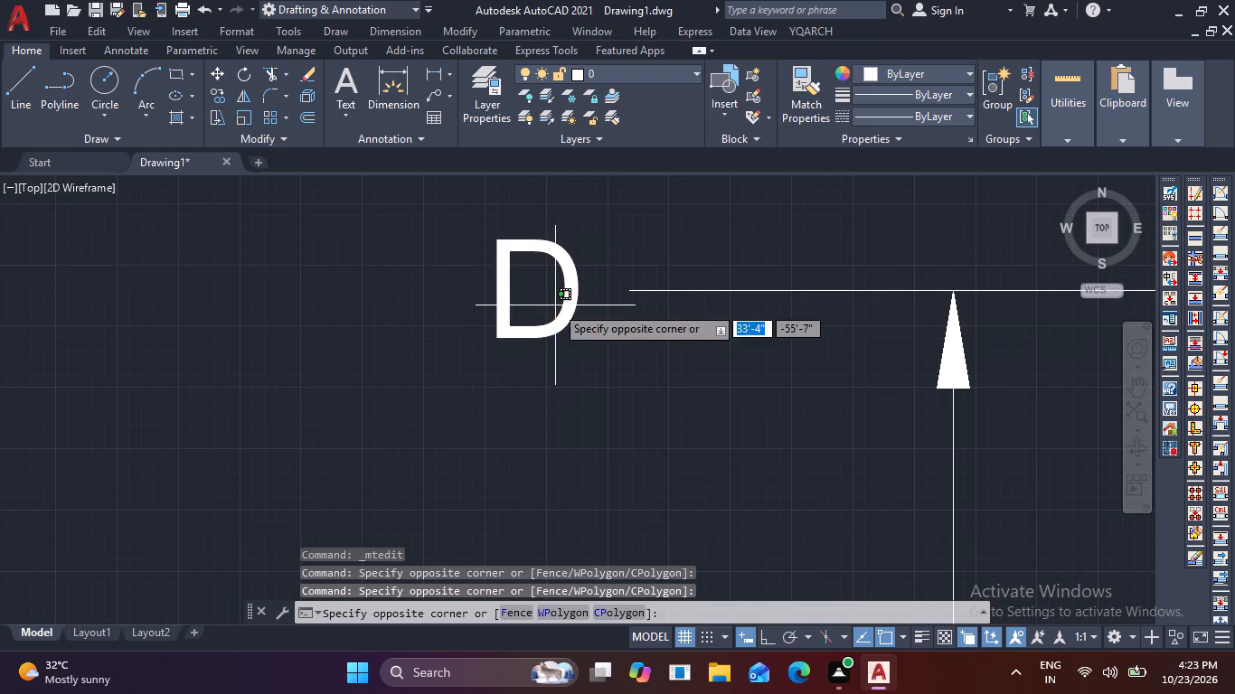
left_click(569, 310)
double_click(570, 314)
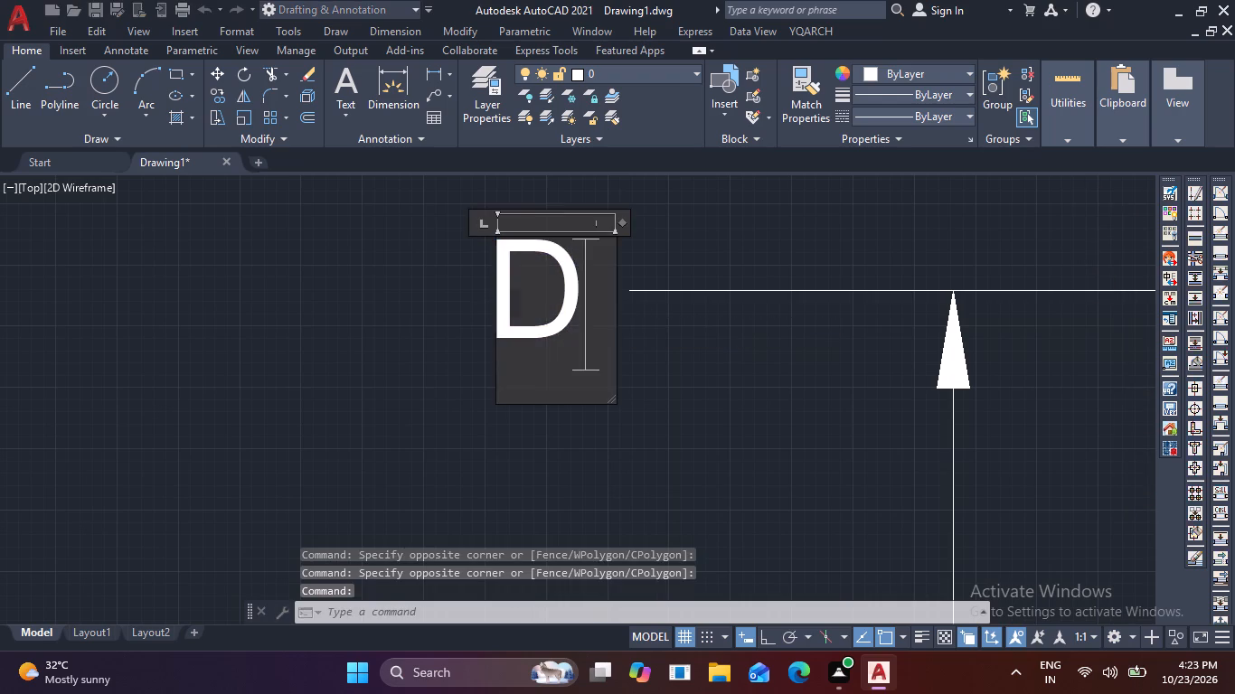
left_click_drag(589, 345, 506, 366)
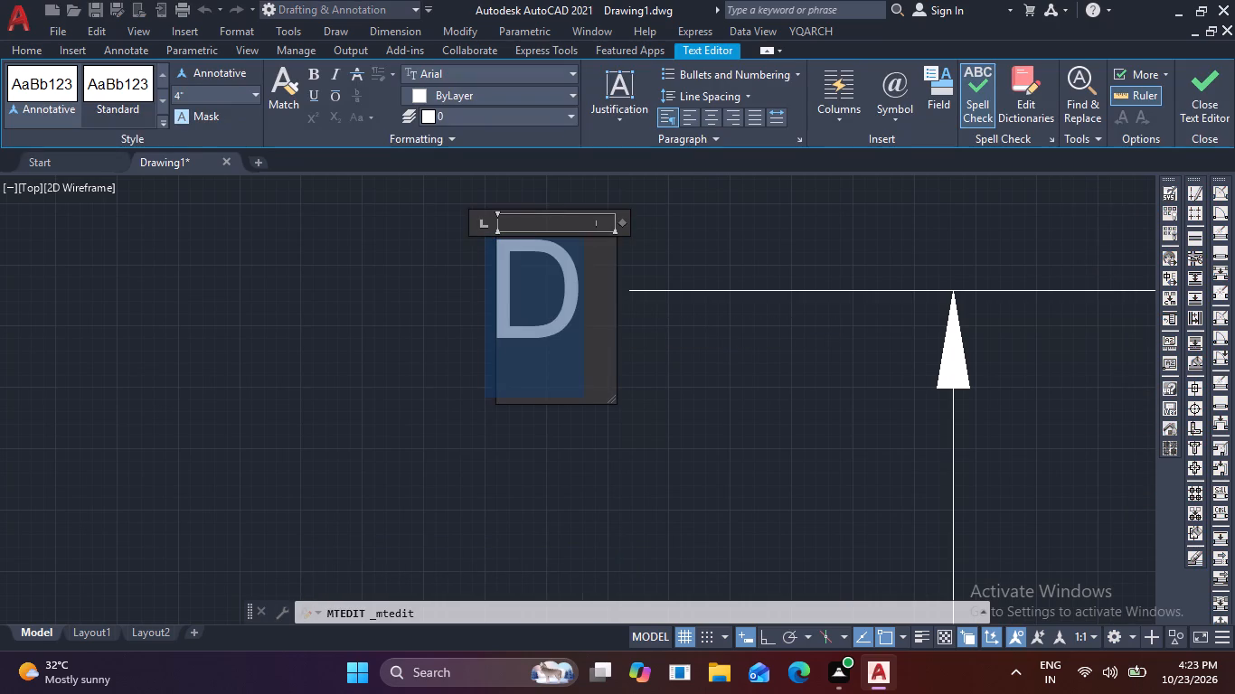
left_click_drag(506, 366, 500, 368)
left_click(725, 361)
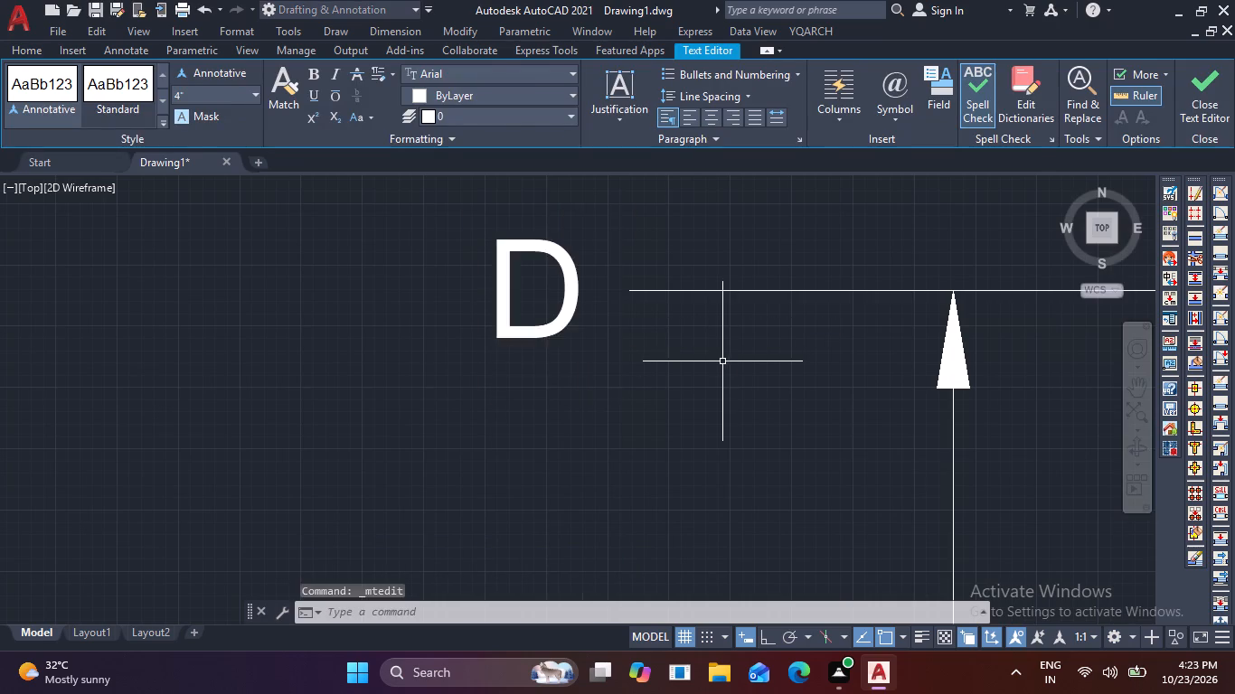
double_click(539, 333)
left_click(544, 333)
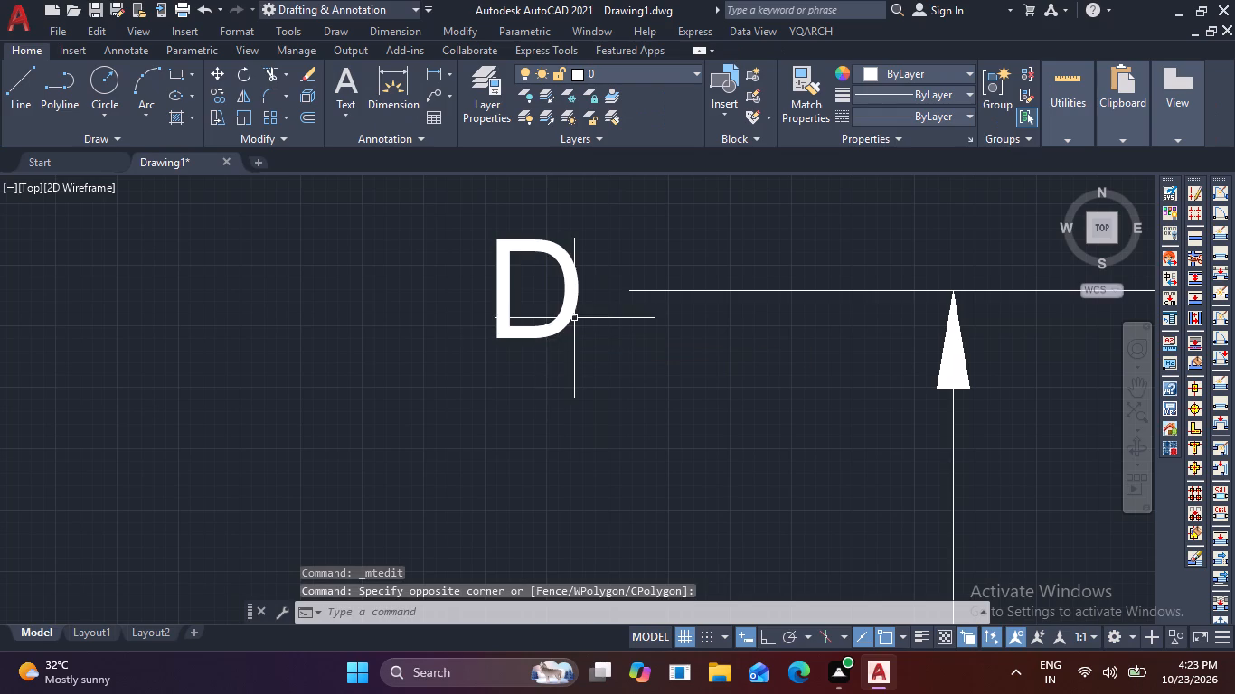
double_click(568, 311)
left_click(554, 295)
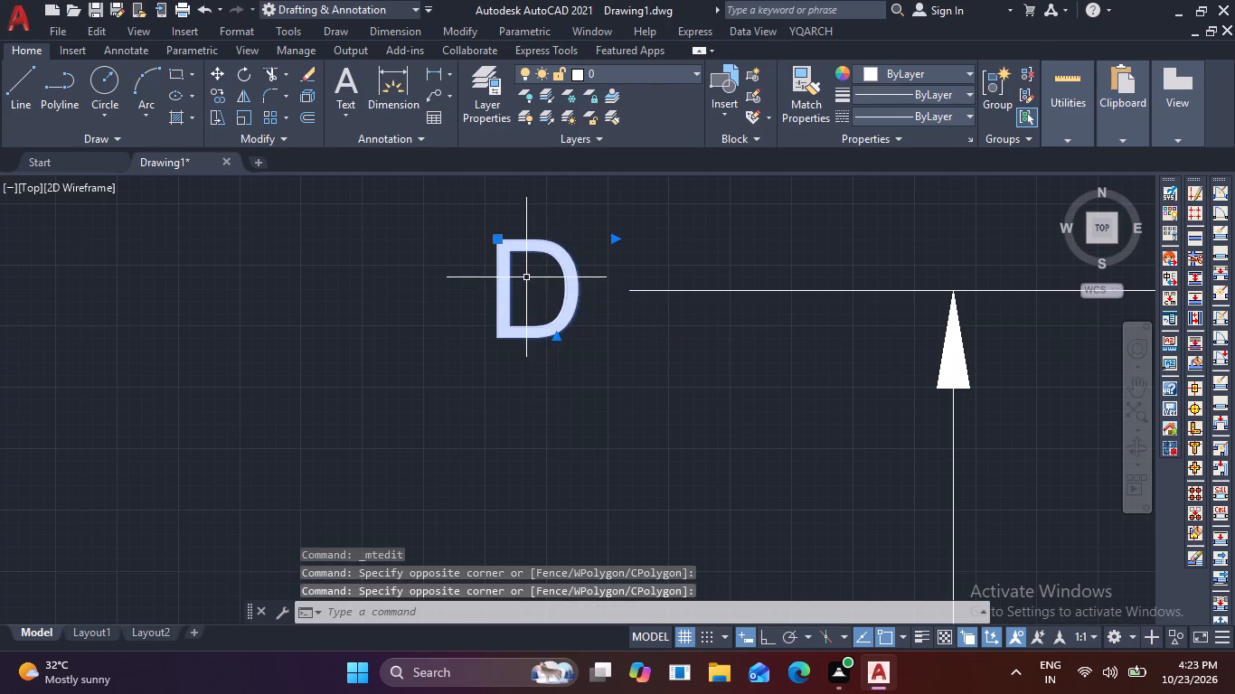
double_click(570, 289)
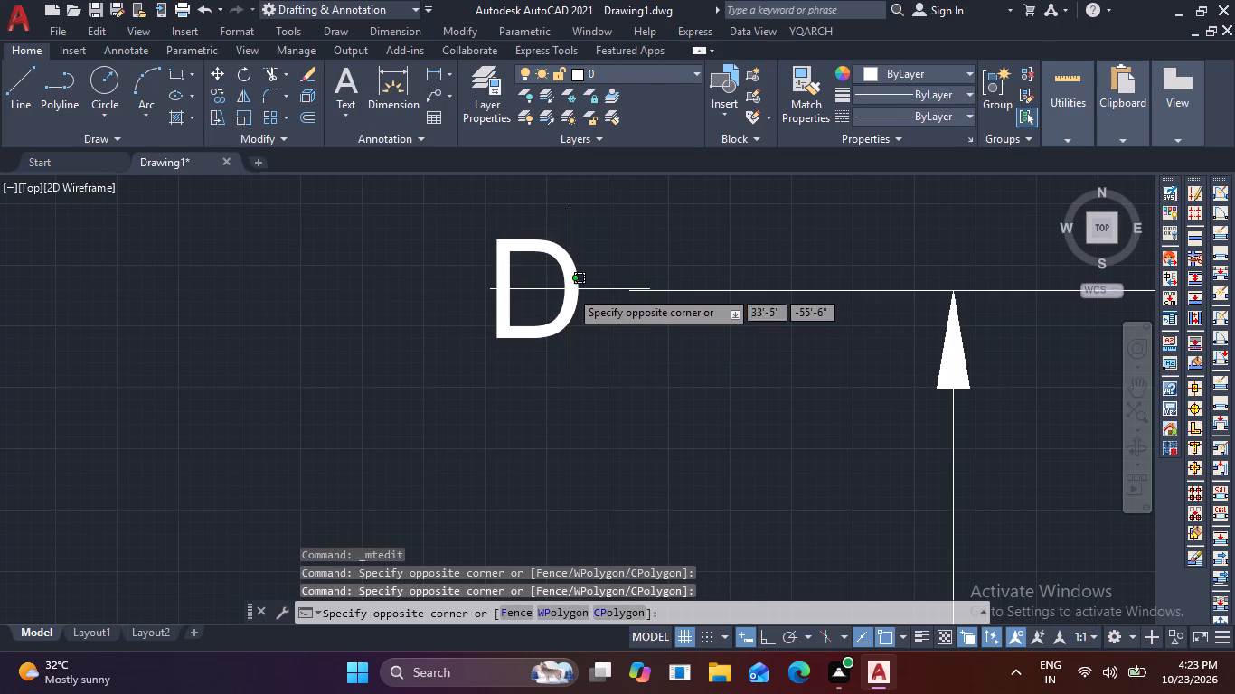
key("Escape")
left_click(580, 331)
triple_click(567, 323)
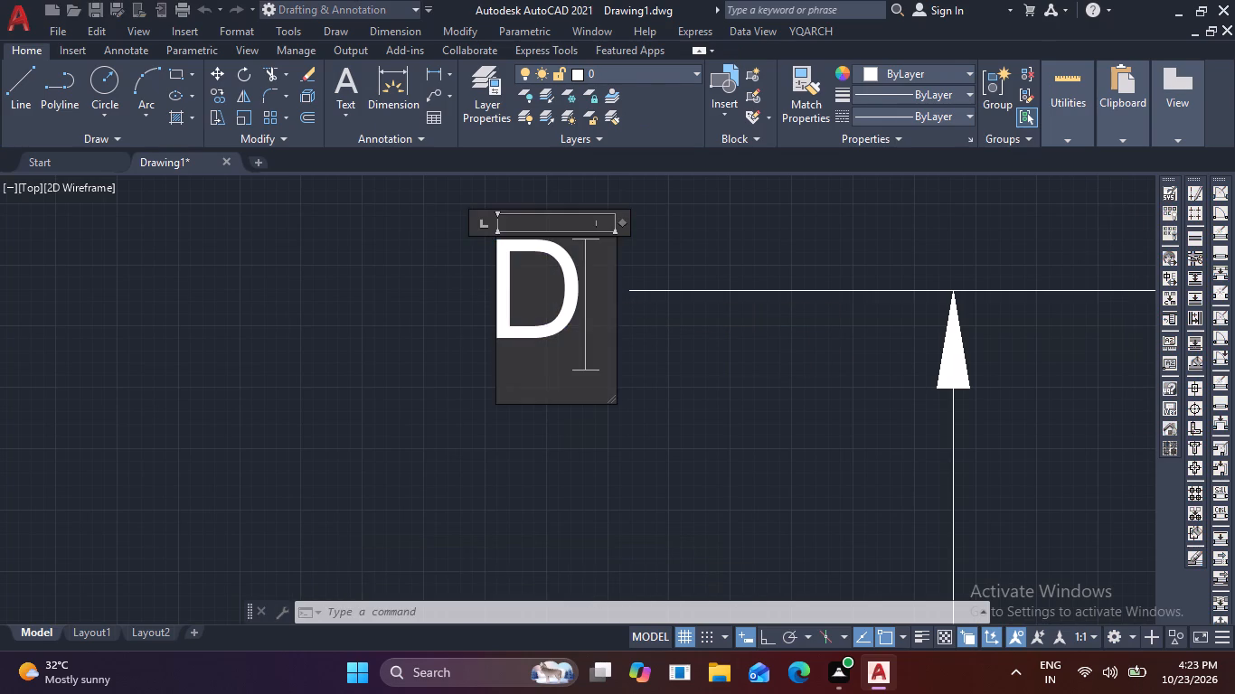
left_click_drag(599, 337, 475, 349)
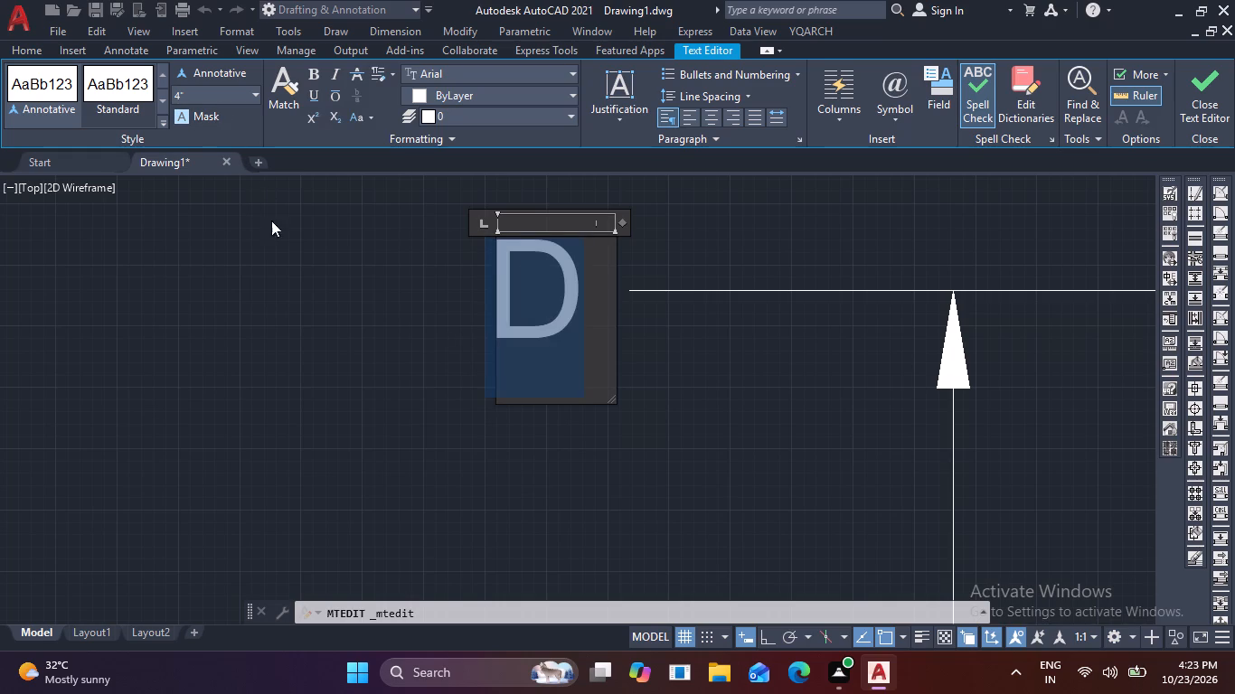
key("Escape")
Copy the D label from the top grid line's outer end to the outer ends of the three grid lines below.
left_click(549, 321)
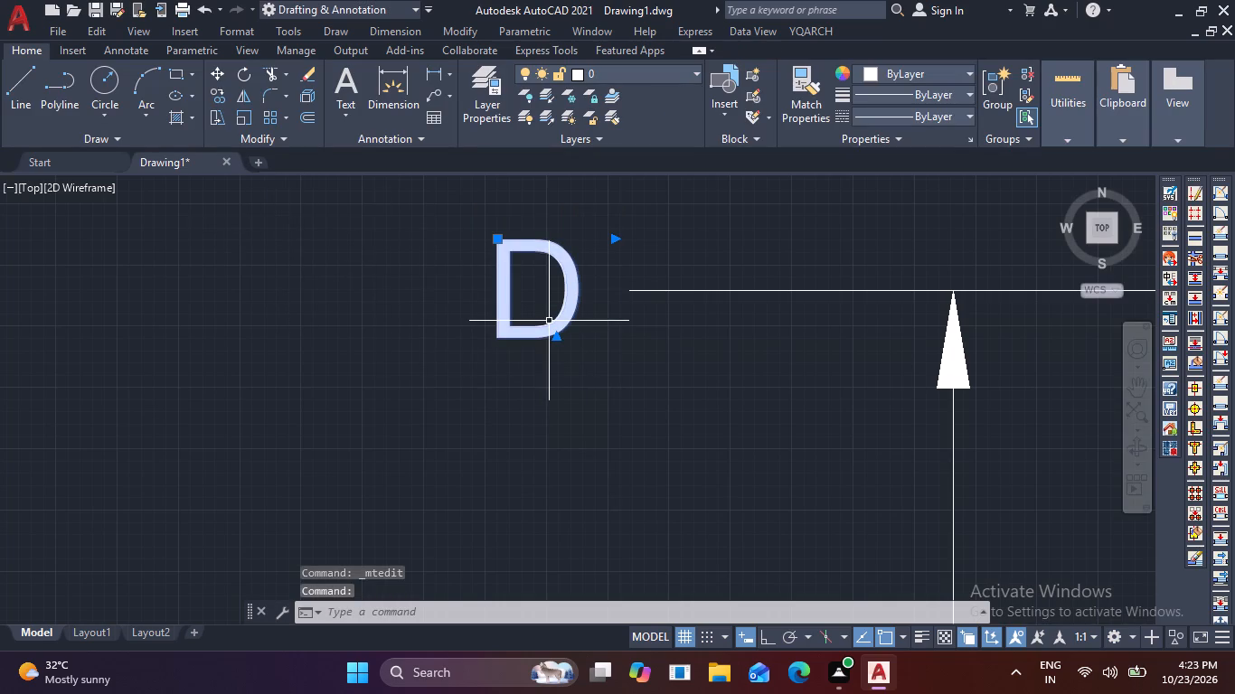
type("CO")
key("space")
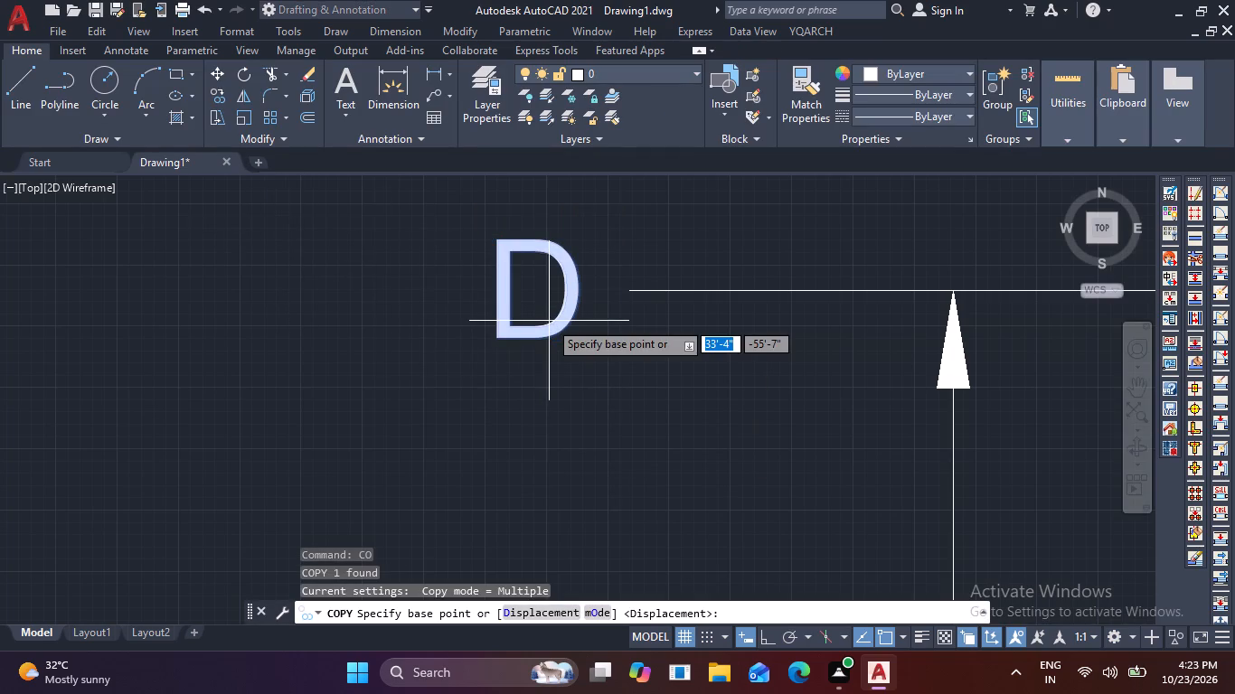
left_click(632, 291)
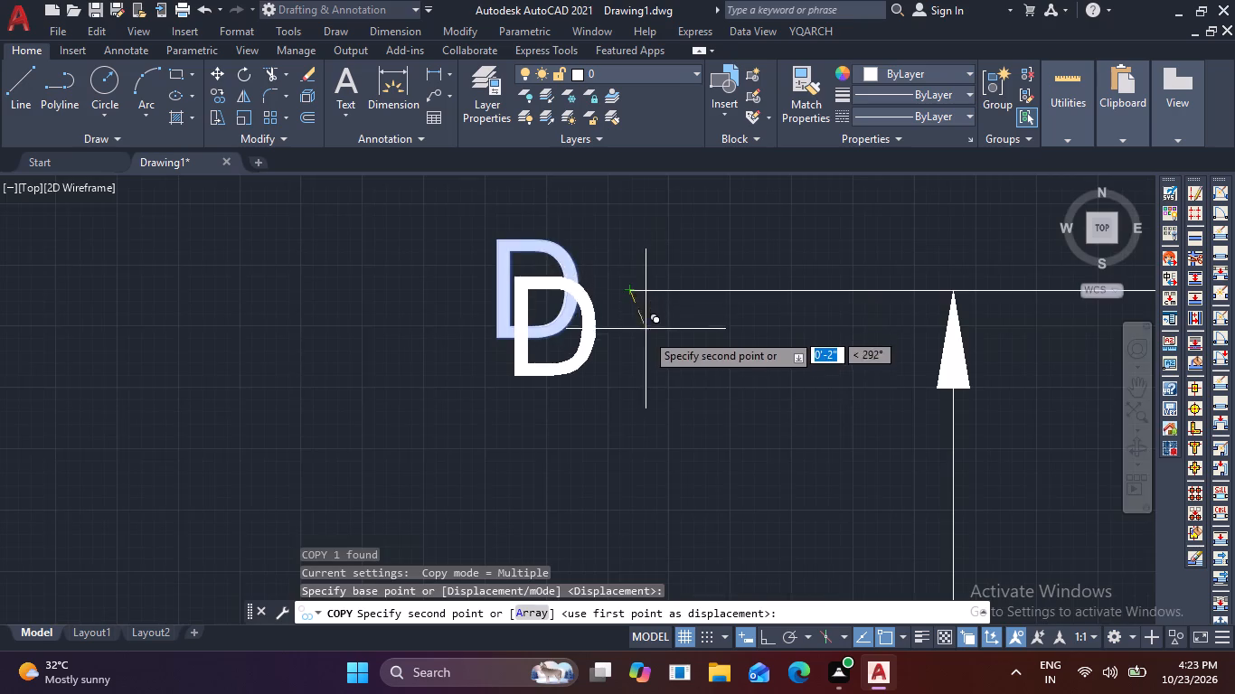
scroll(644, 347, "down", 3)
middle_click_drag(626, 449, 628, 125)
scroll(626, 325, "down", 1)
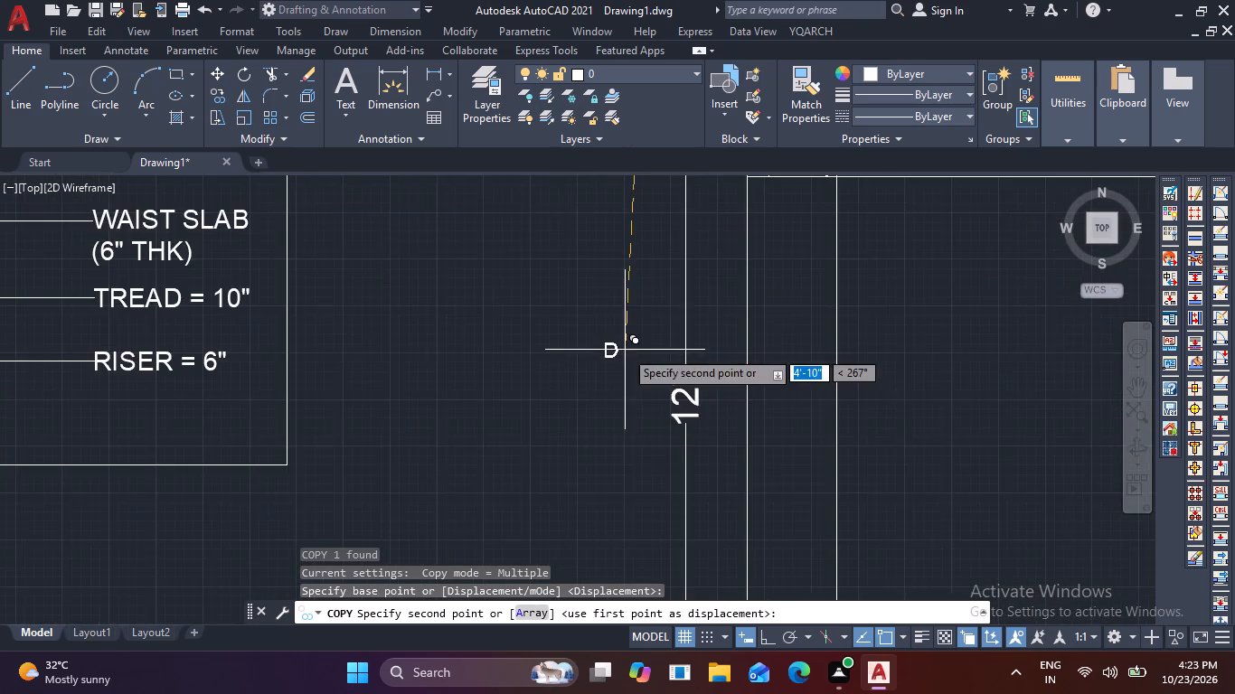
scroll(591, 464, "down", 1)
middle_click_drag(587, 483, 581, 305)
scroll(609, 454, "up", 2)
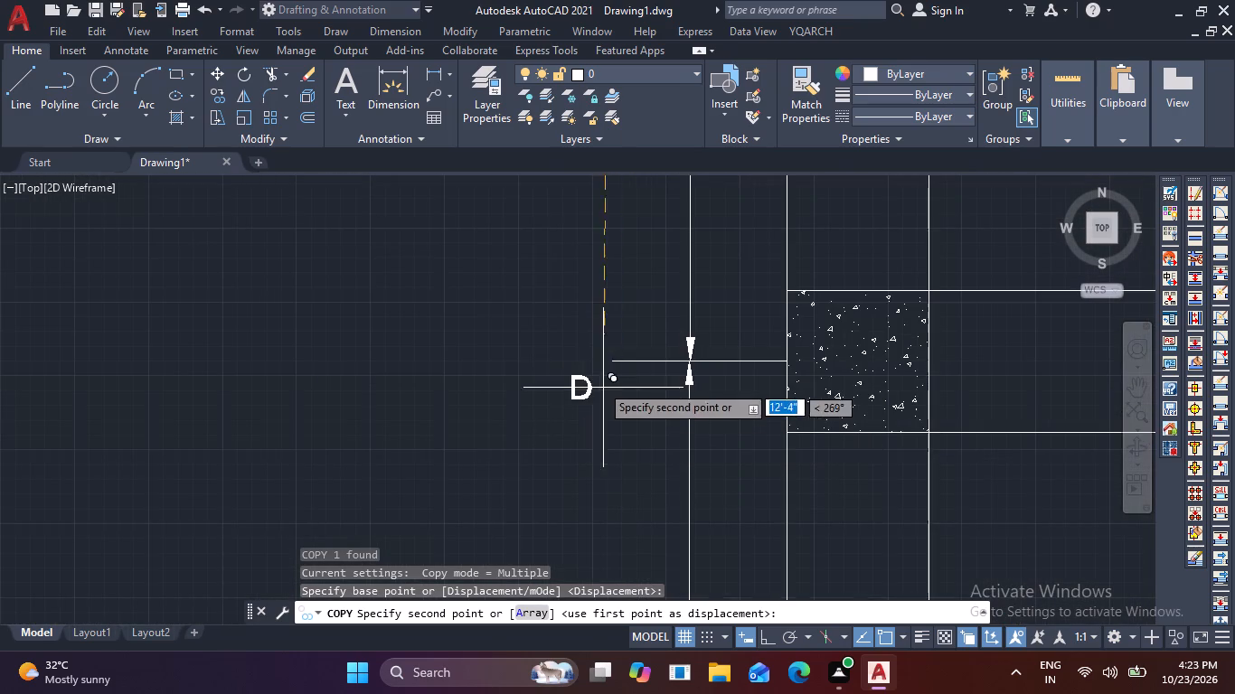
left_click(612, 362)
scroll(604, 389, "down", 4)
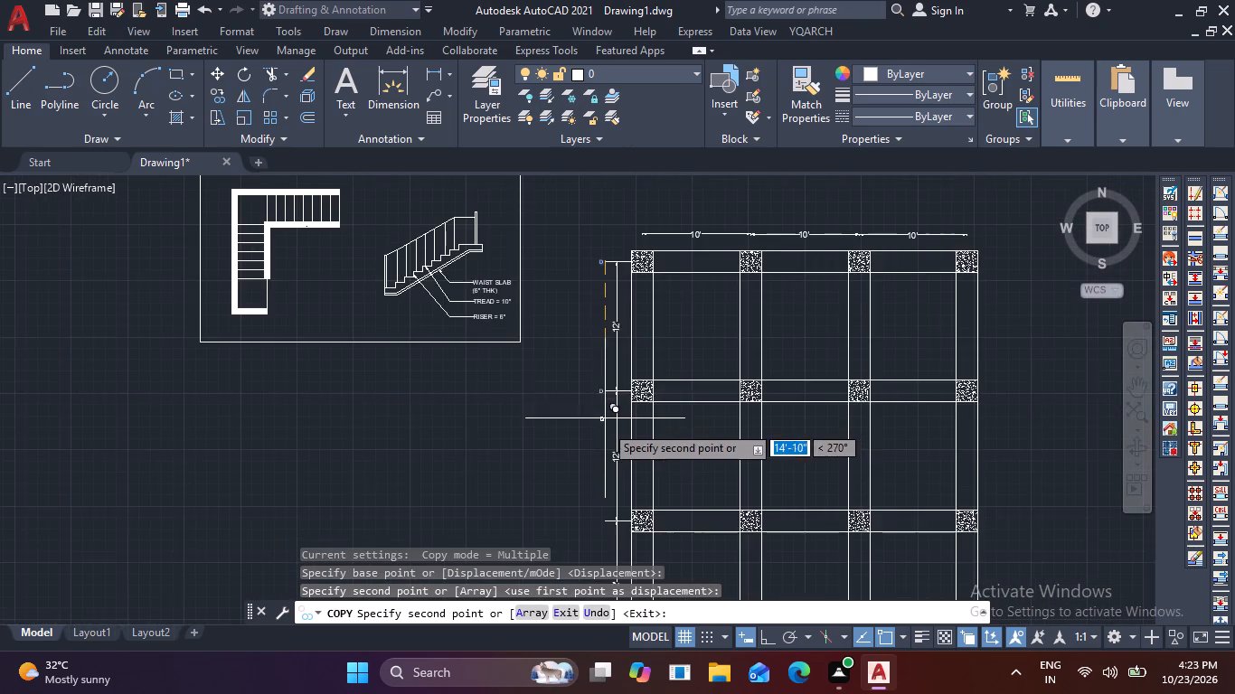
middle_click_drag(599, 407, 577, 267)
scroll(589, 404, "up", 3)
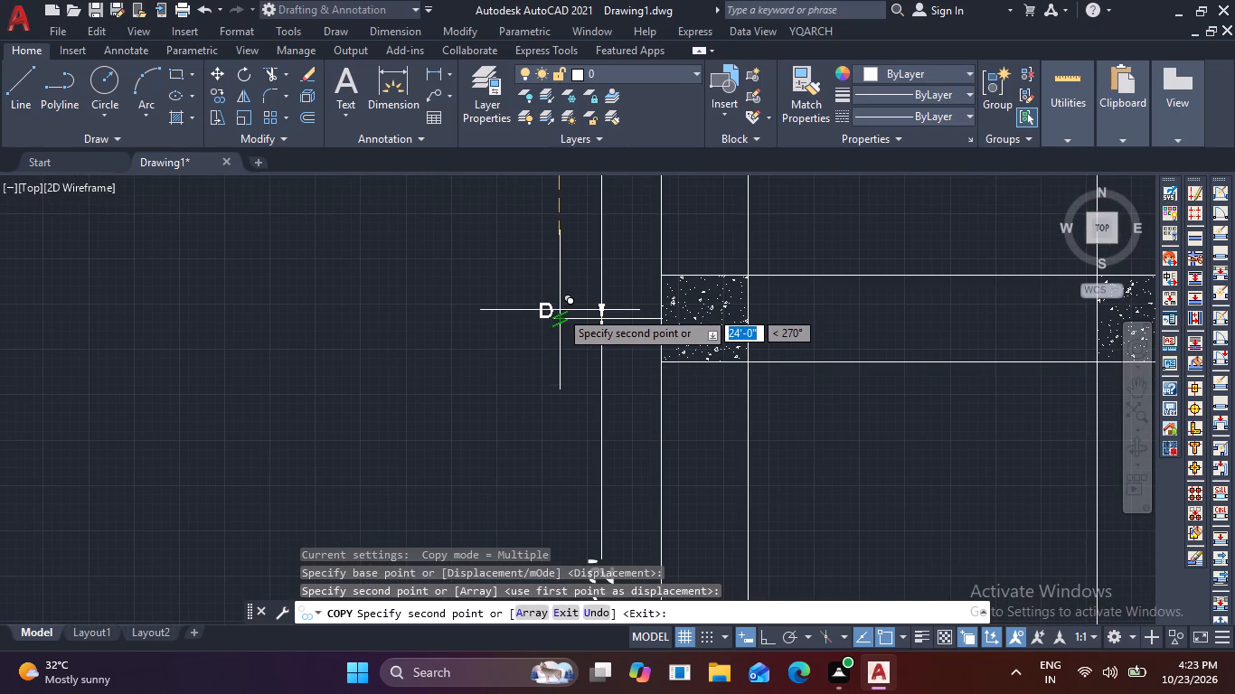
left_click(562, 319)
scroll(552, 381, "down", 3)
middle_click_drag(556, 405, 551, 401)
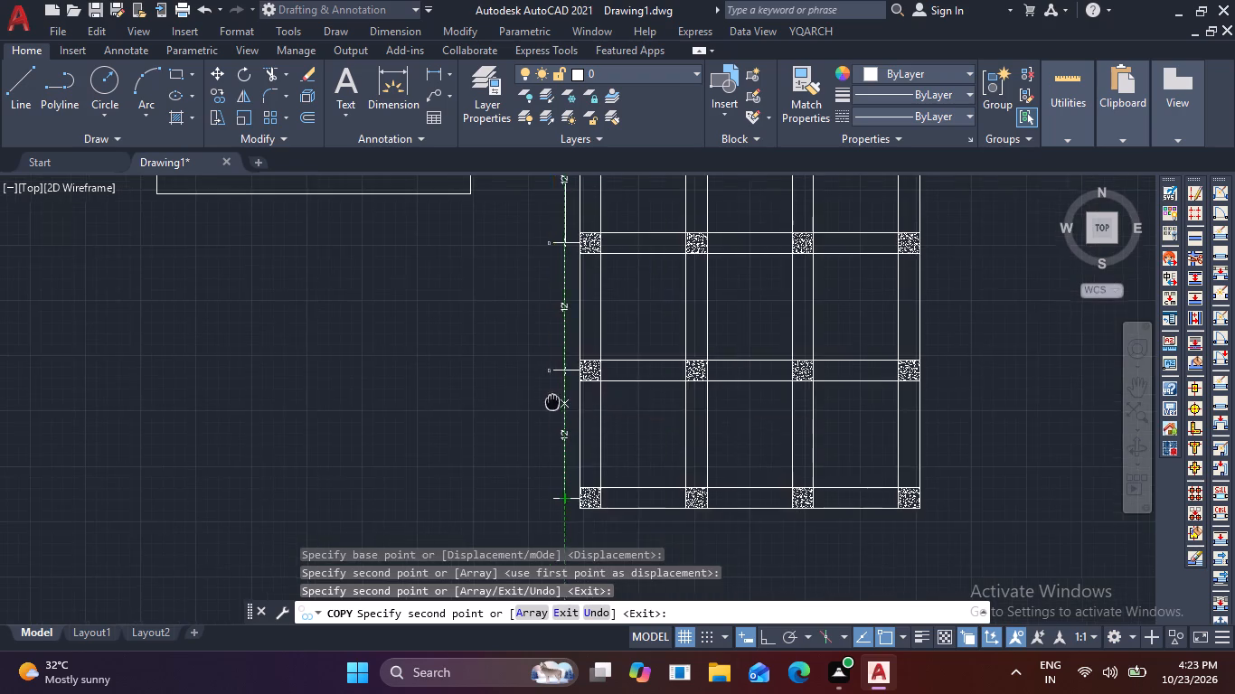
middle_click_drag(551, 401, 528, 290)
scroll(519, 360, "up", 3)
left_click(526, 448)
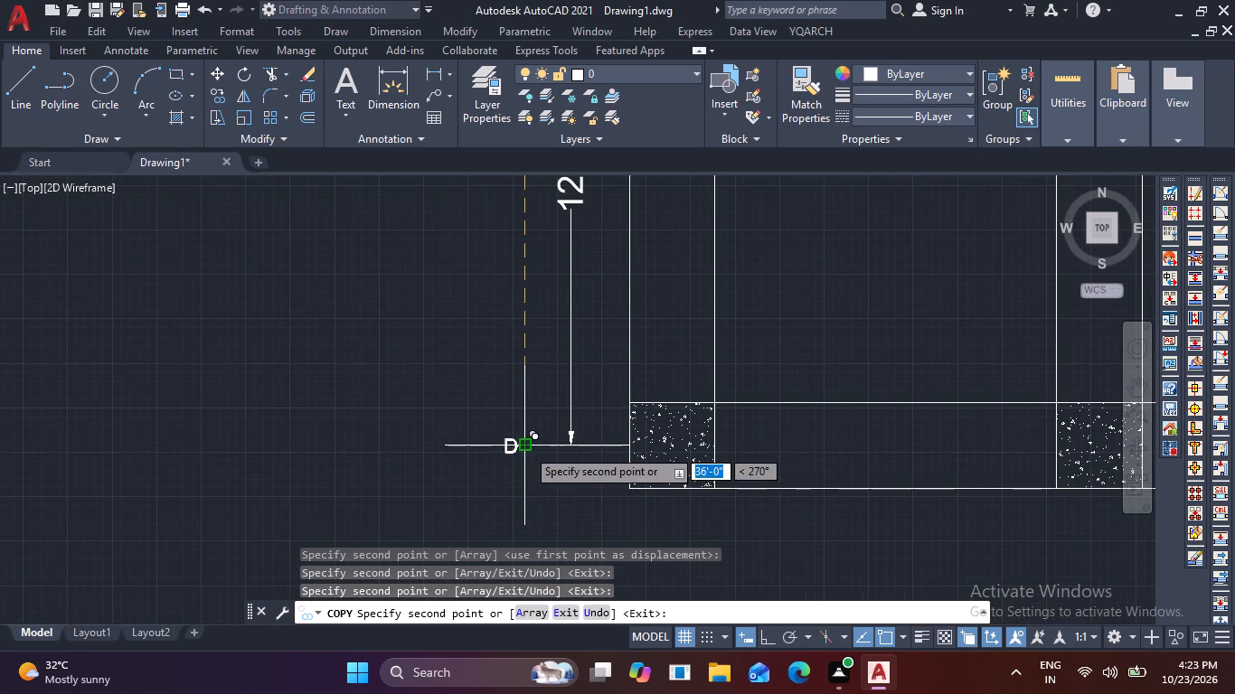
key("Escape")
scroll(507, 391, "down", 4)
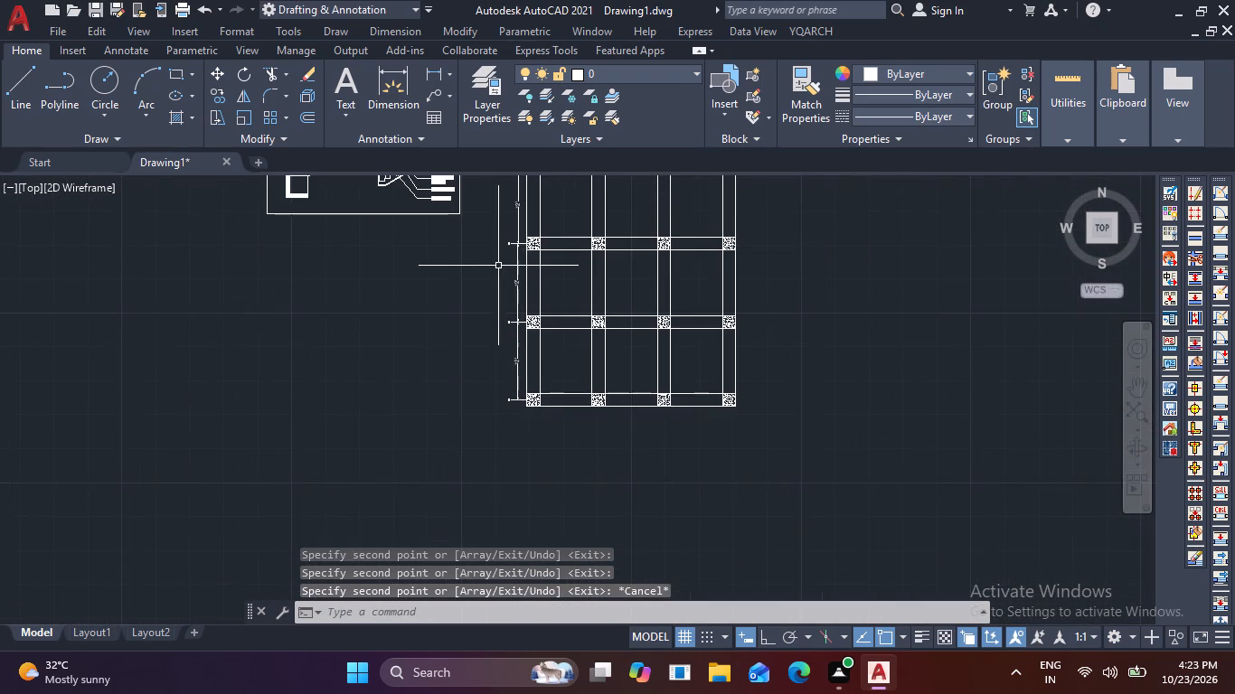
Change the bottom row's grid label from D to A.
middle_click_drag(497, 263, 540, 427)
scroll(550, 367, "up", 3)
middle_click_drag(532, 398, 546, 314)
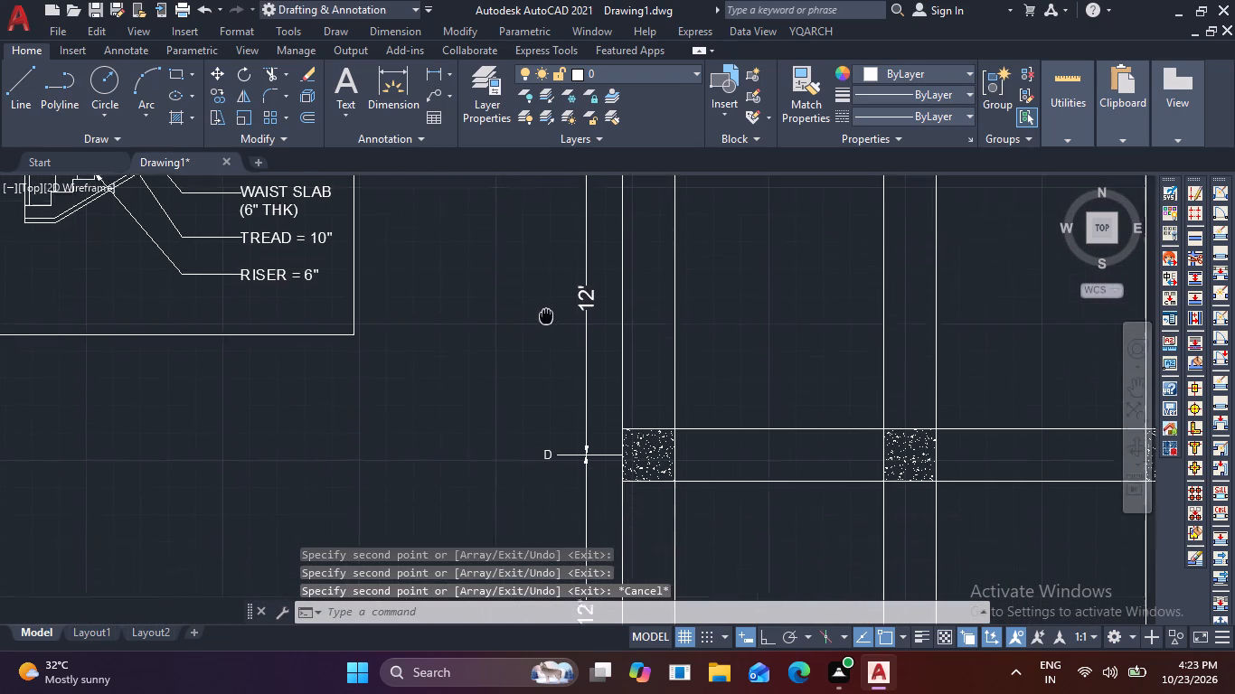
middle_click_drag(546, 314, 553, 291)
scroll(547, 438, "up", 3)
scroll(556, 420, "down", 4)
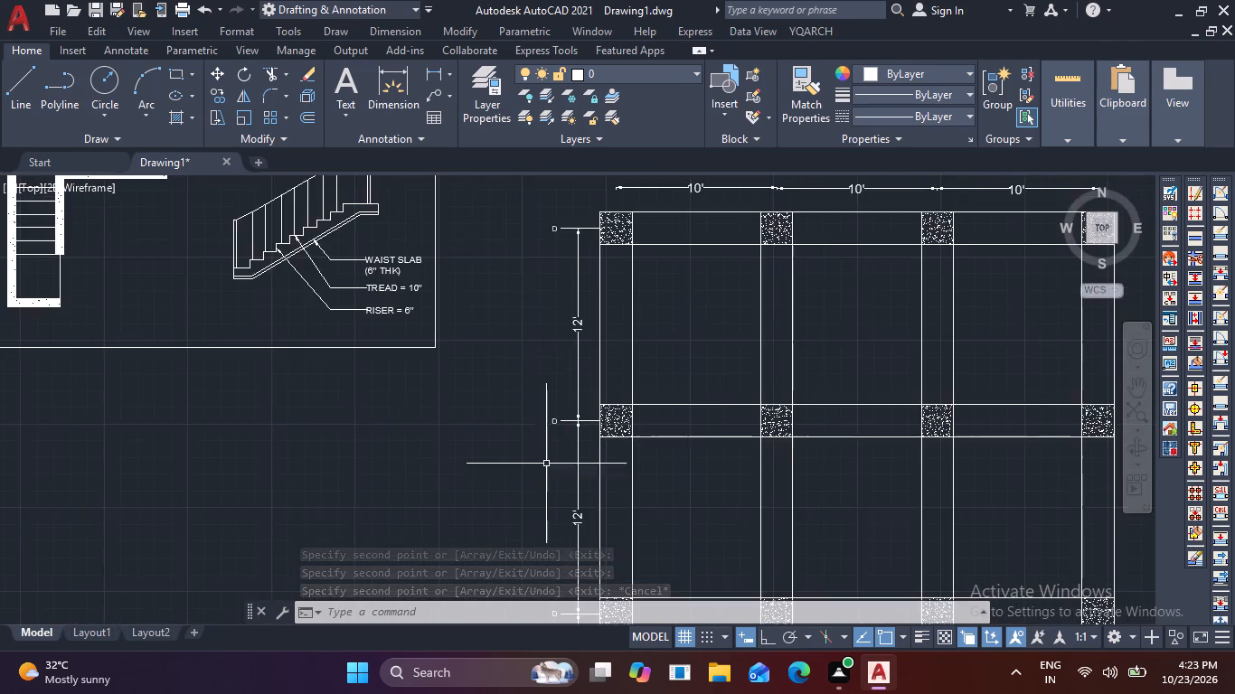
middle_click_drag(543, 476, 542, 333)
scroll(508, 253, "down", 2)
scroll(534, 463, "up", 3)
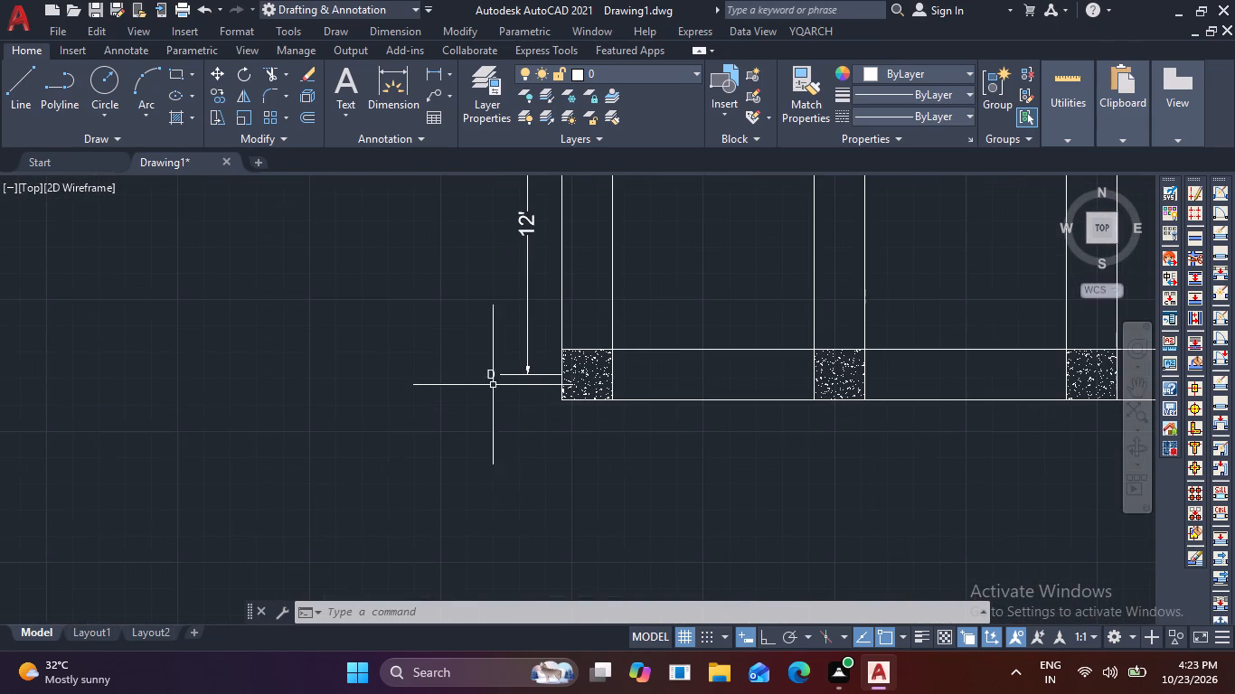
scroll(488, 383, "up", 2)
double_click(484, 370)
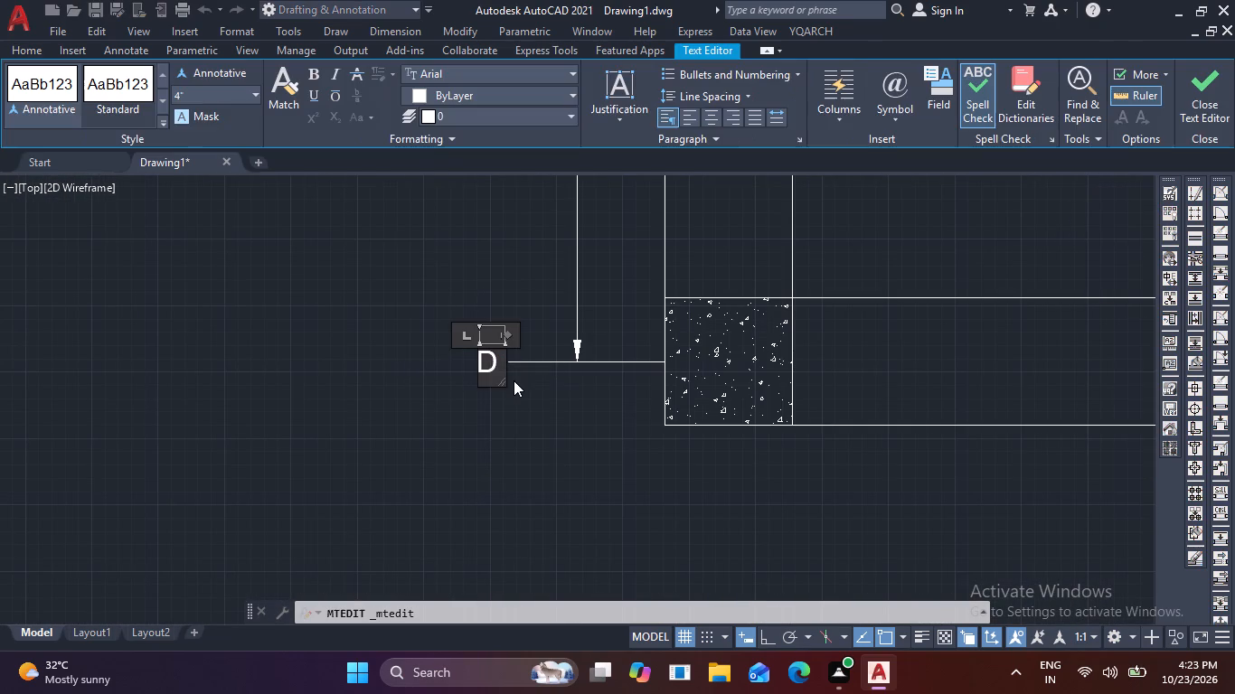
key("Right")
key("BackSpace")
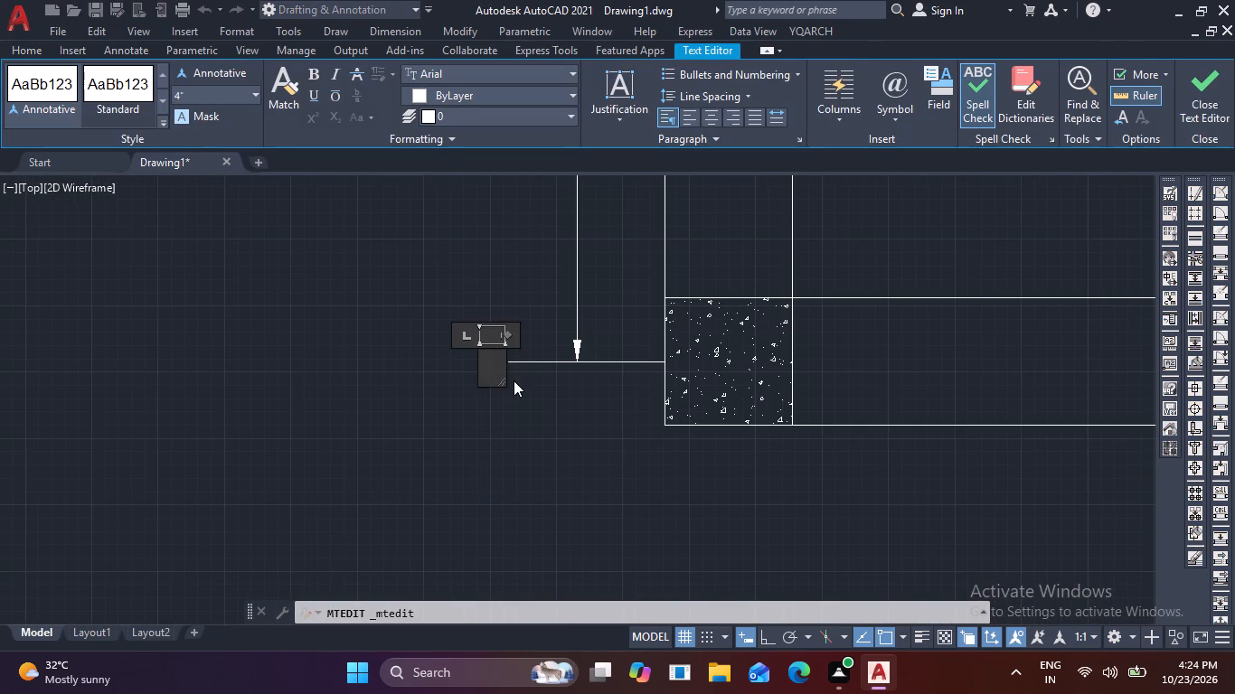
key("a")
left_click(514, 266)
Change the grid label of the second row from the bottom to B.
scroll(509, 241, "down", 1)
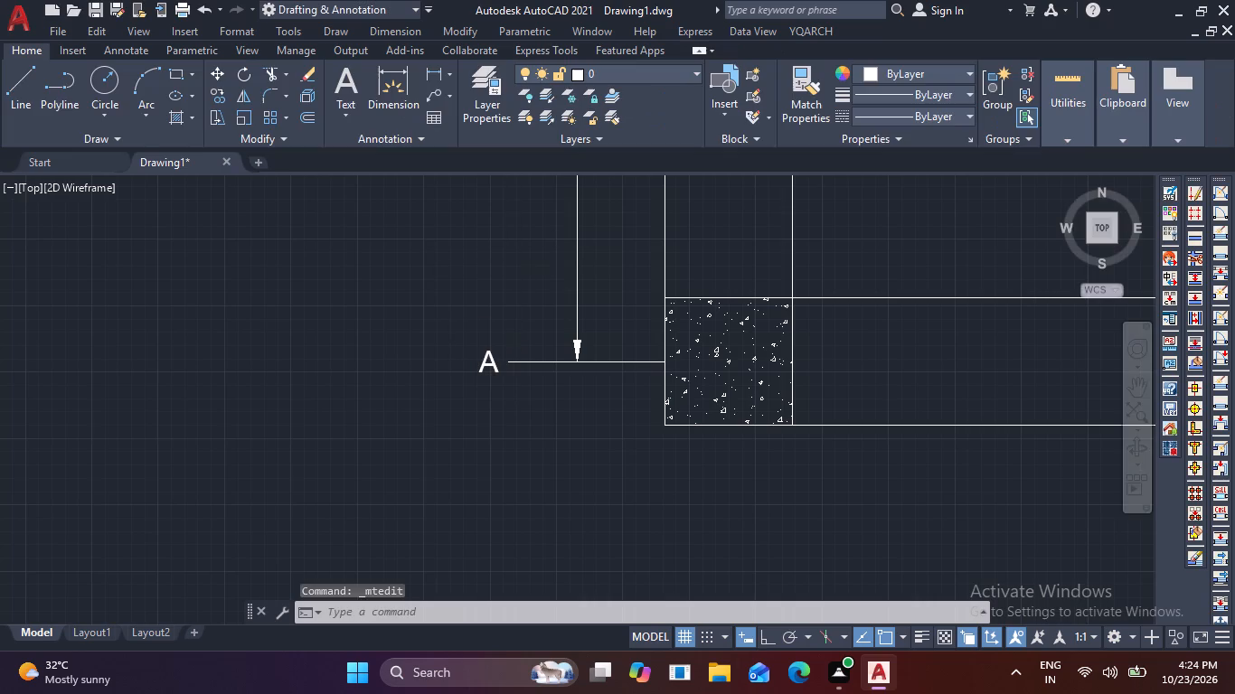
middle_click_drag(505, 255, 520, 614)
middle_click_drag(510, 339, 467, 575)
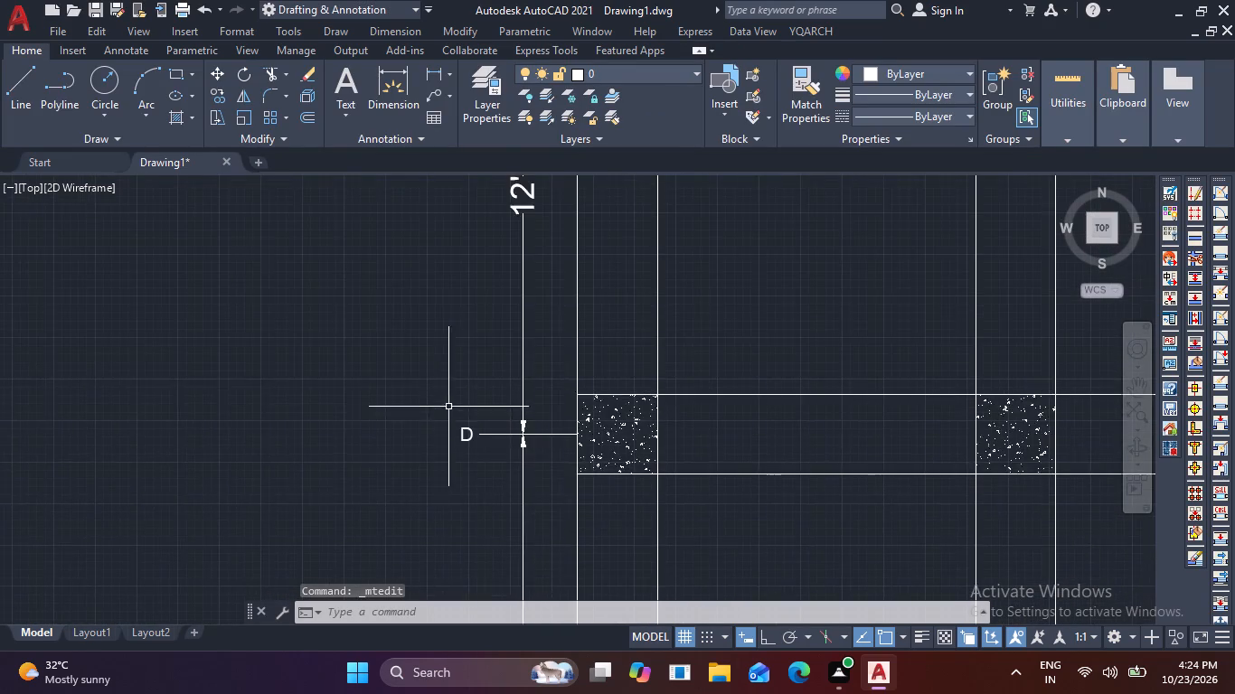
scroll(449, 402, "up", 3)
middle_click_drag(490, 458, 496, 255)
double_click(514, 356)
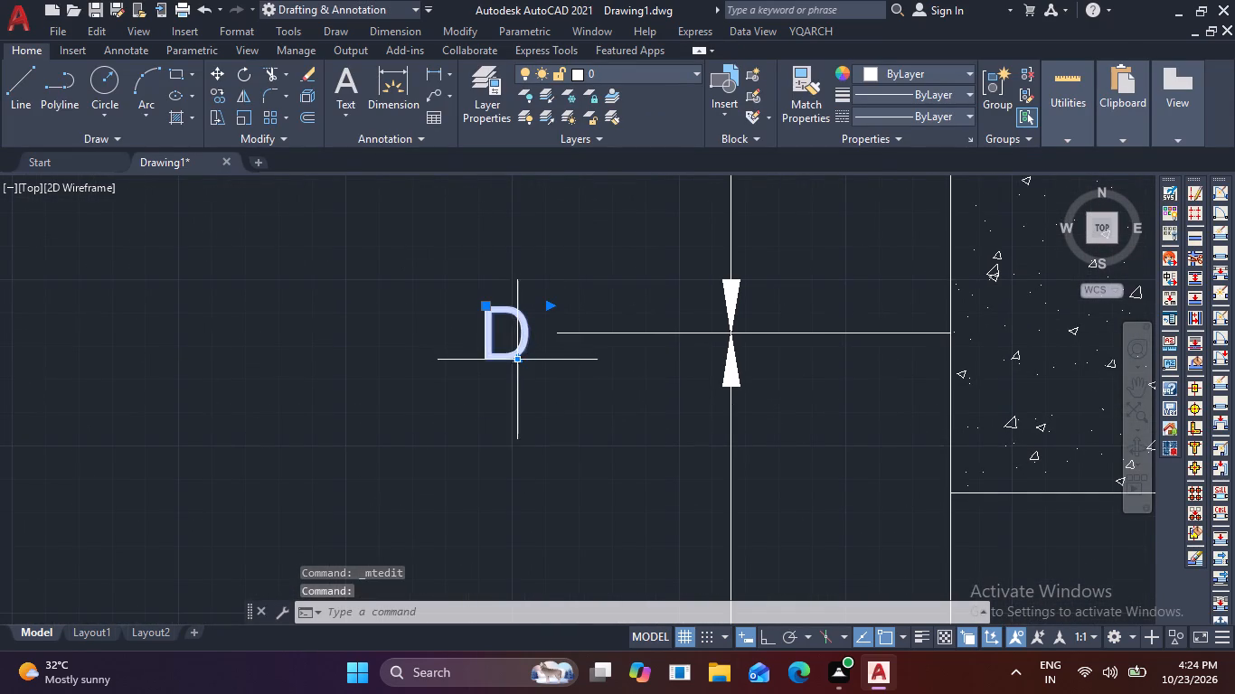
key("BackSpace")
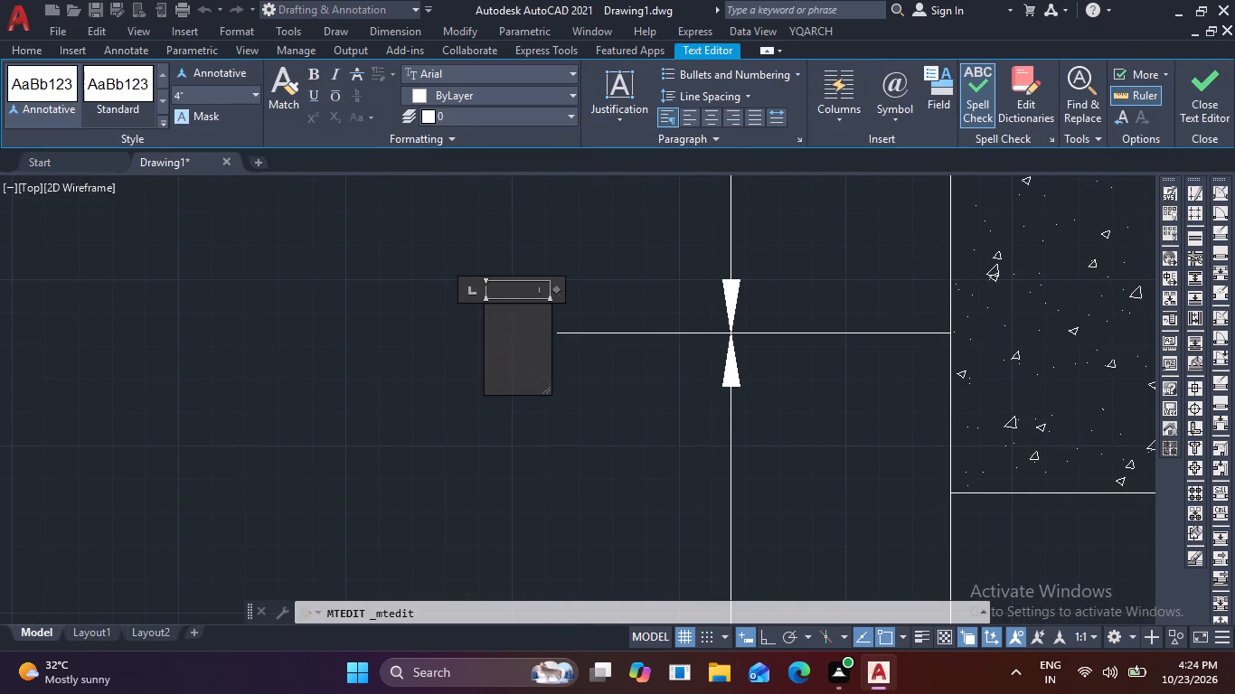
key("b")
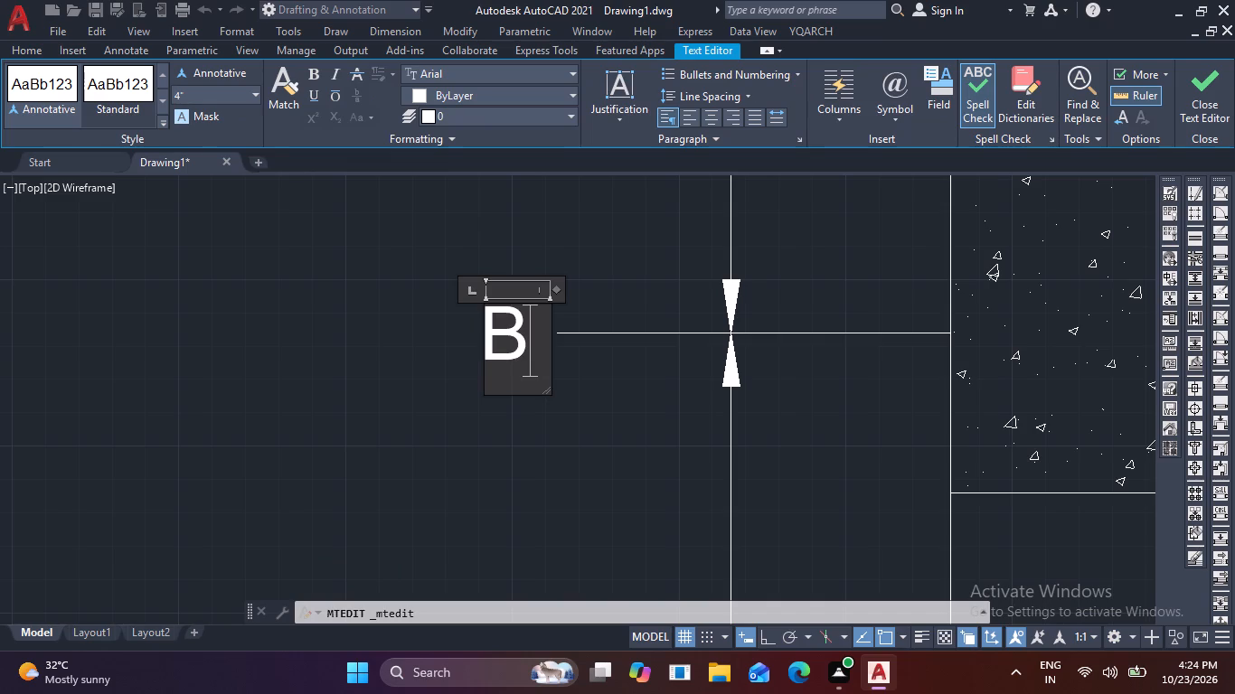
left_click(631, 251)
Change the grid label of the third row from the bottom to C.
scroll(631, 251, "down", 2)
middle_click_drag(627, 331, 627, 342)
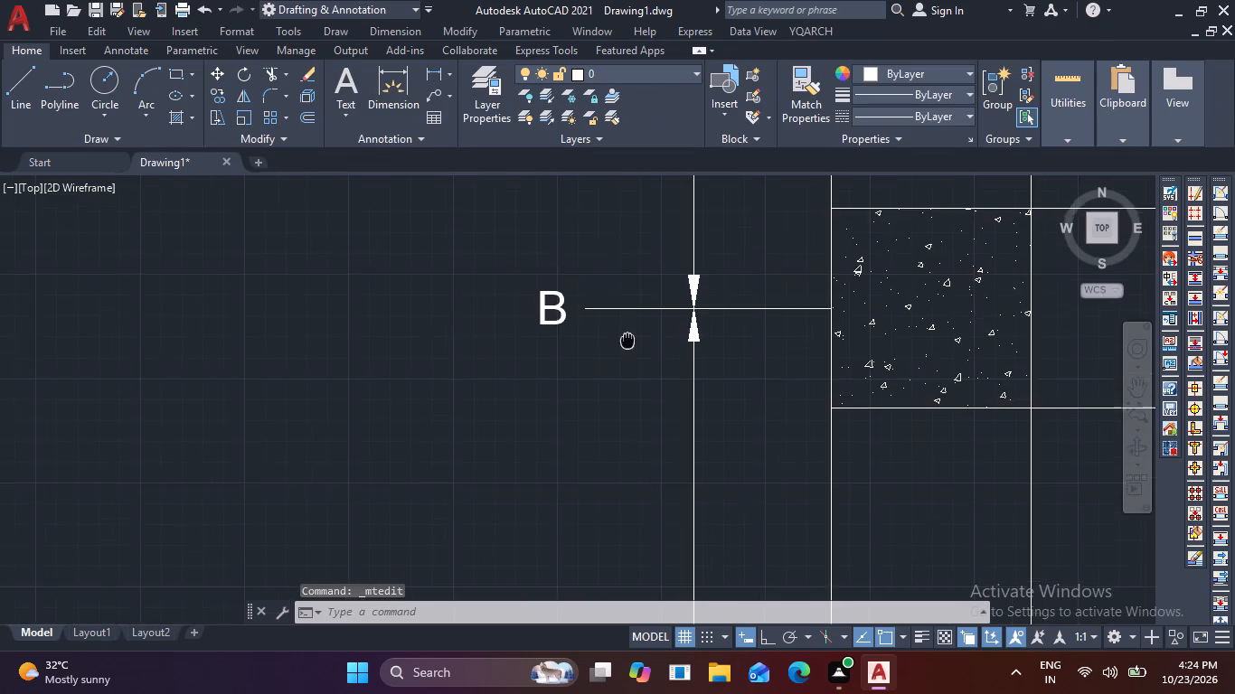
middle_click_drag(627, 342, 682, 693)
scroll(722, 315, "down", 2)
middle_click_drag(719, 321, 663, 656)
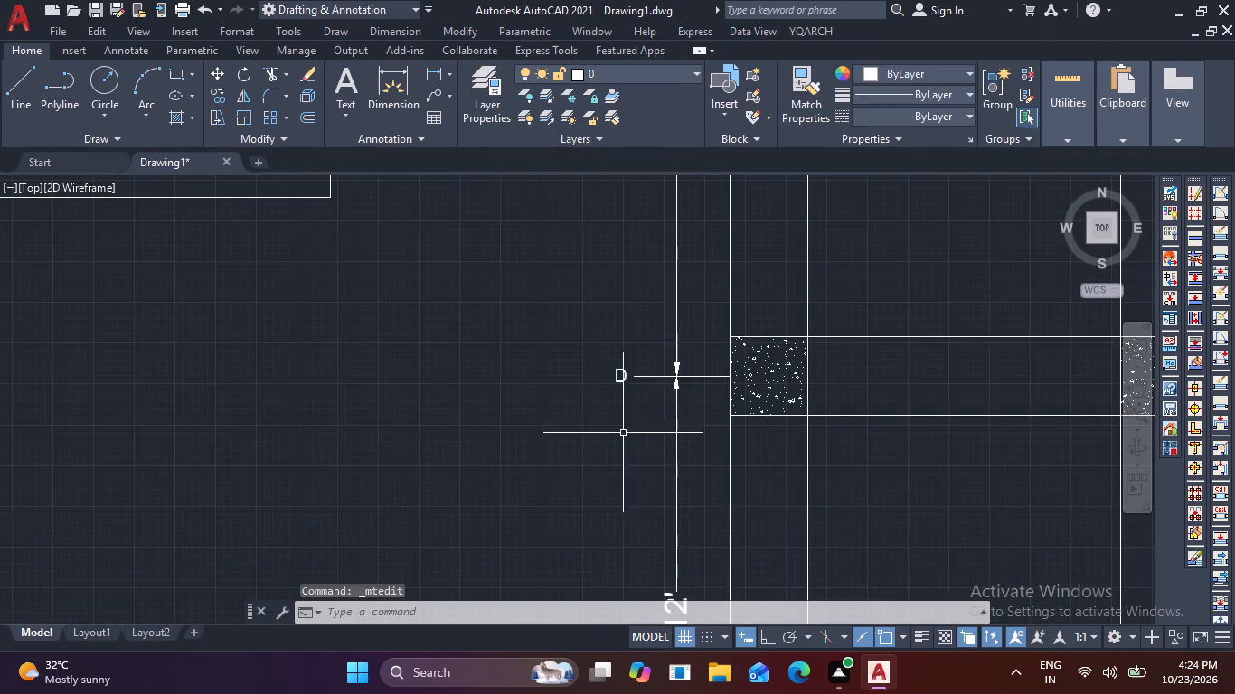
scroll(619, 379, "up", 2)
double_click(623, 378)
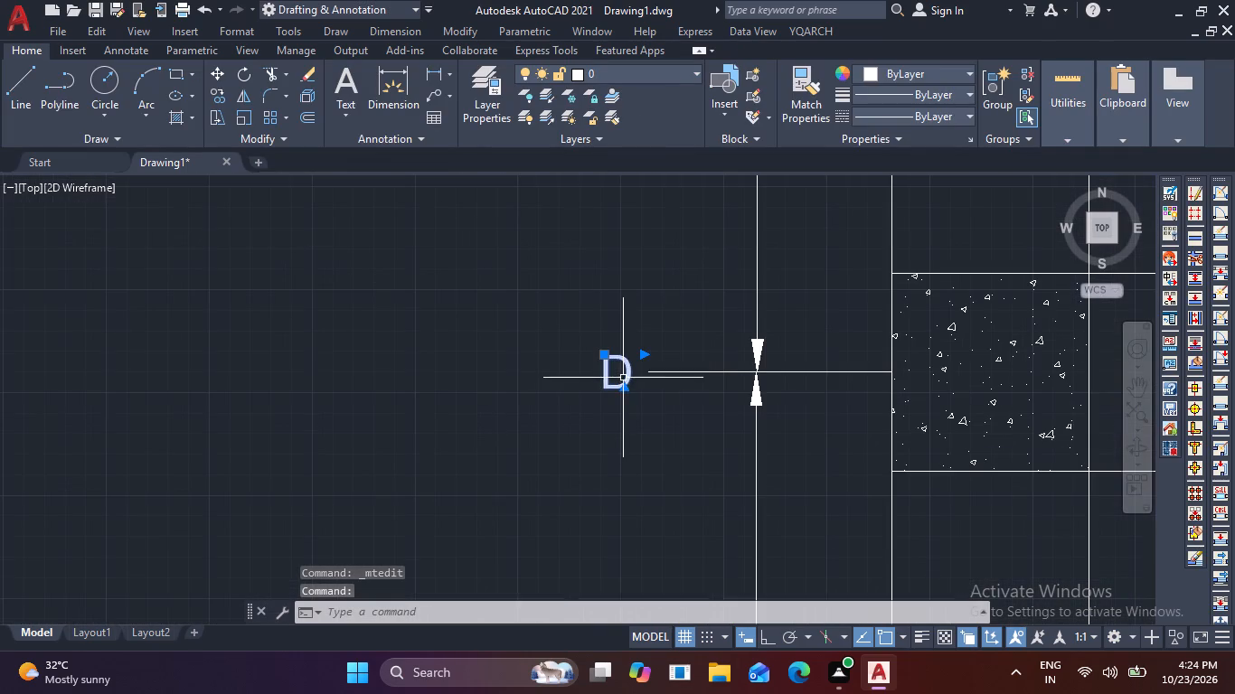
key("BackSpace")
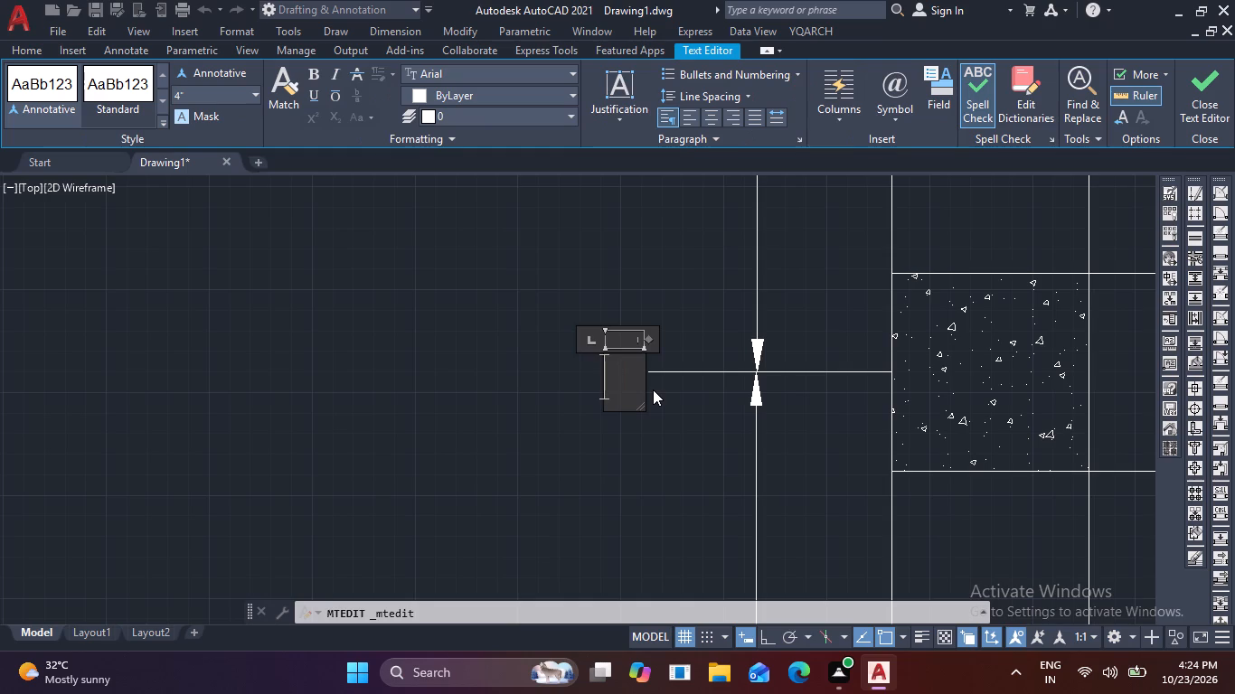
key("c")
left_click(676, 279)
Draw a vertical grid line about 3' long downward from the midpoint of the bottom-left column's lower edge, with Ortho on.
scroll(676, 279, "down", 2)
middle_click_drag(656, 458, 644, 693)
middle_click_drag(572, 425, 595, 646)
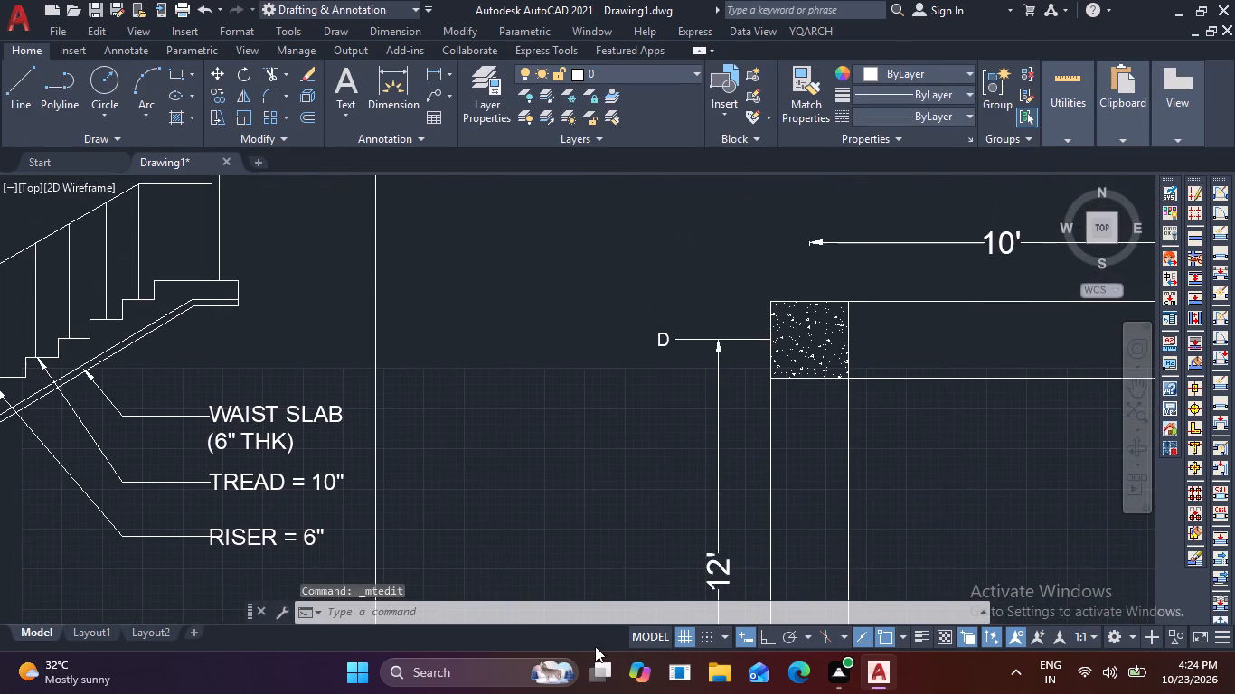
scroll(658, 433, "down", 2)
middle_click_drag(676, 482, 375, 0)
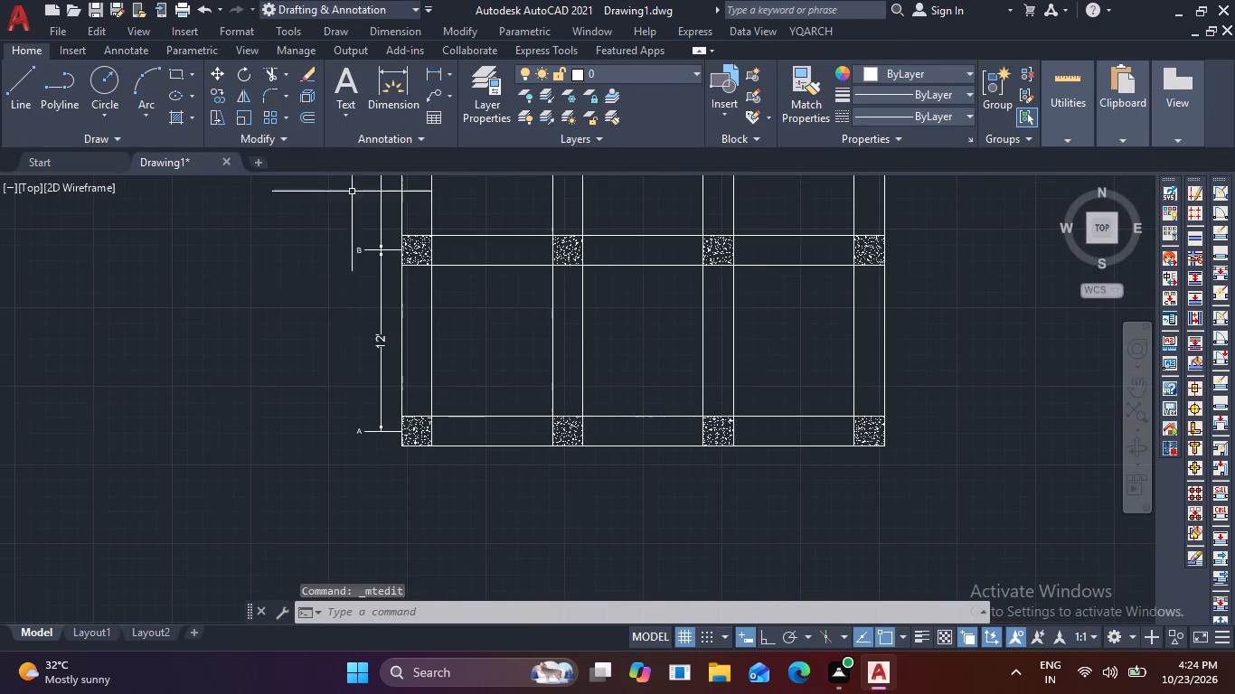
middle_click_drag(473, 331, 483, 314)
type("L")
key("space")
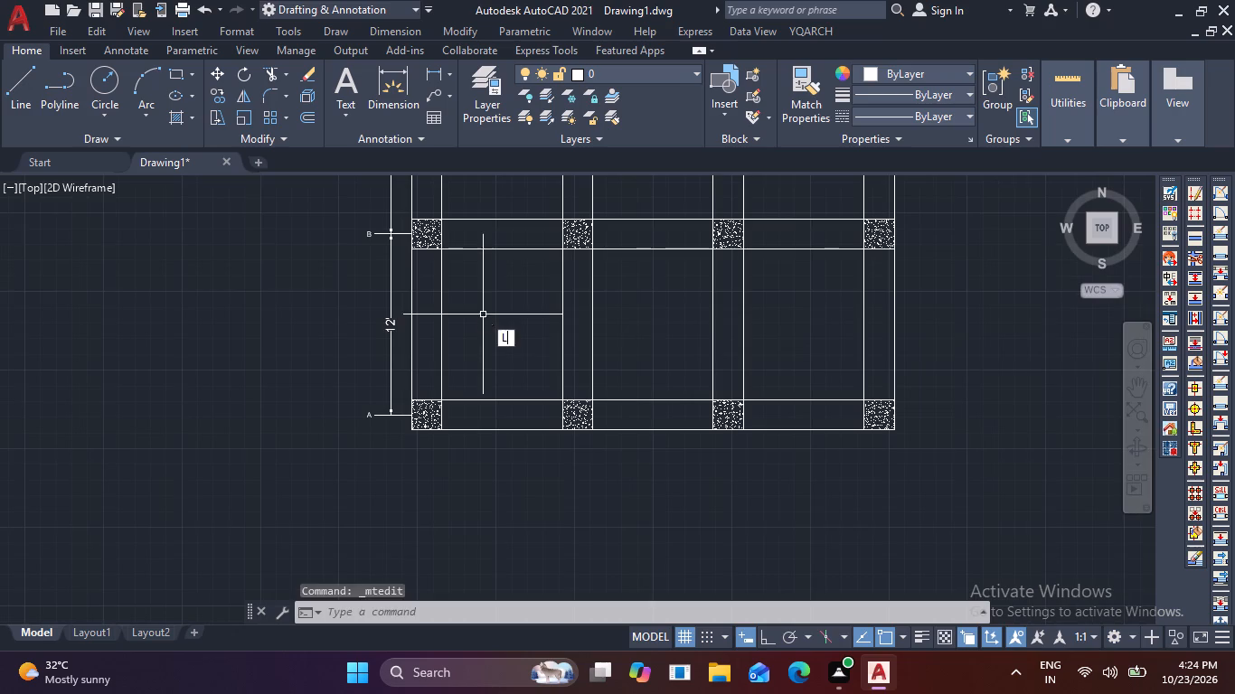
scroll(401, 474, "up", 4)
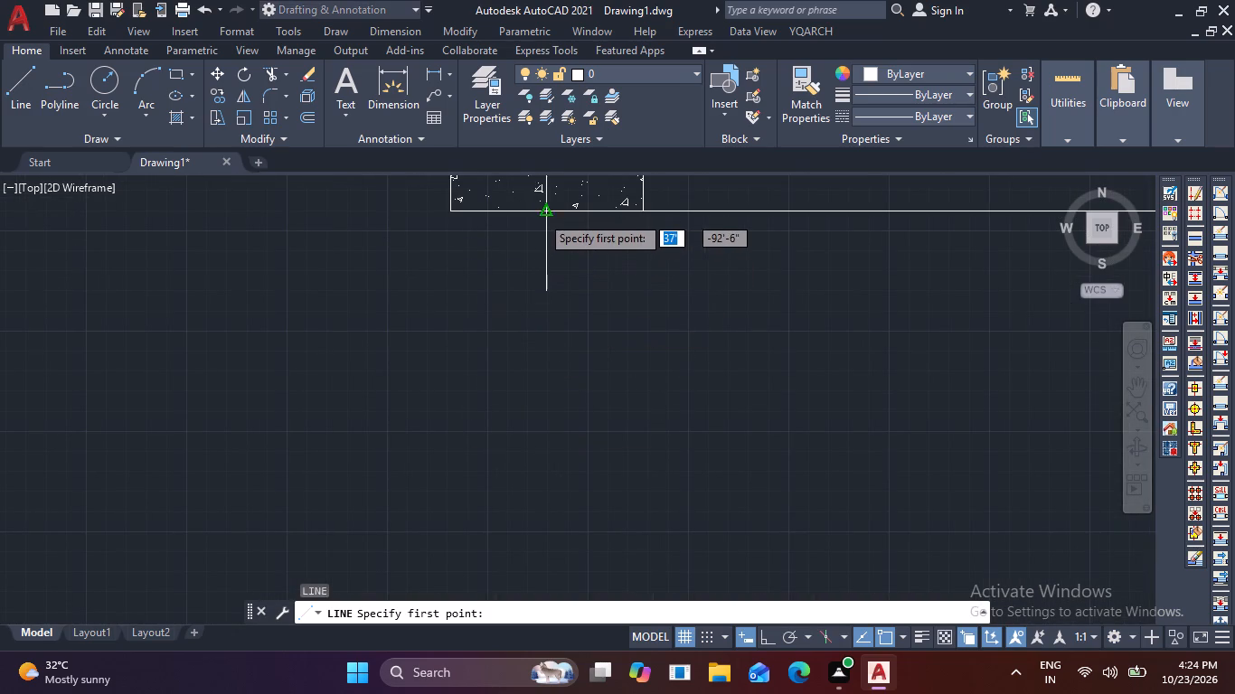
left_click(544, 213)
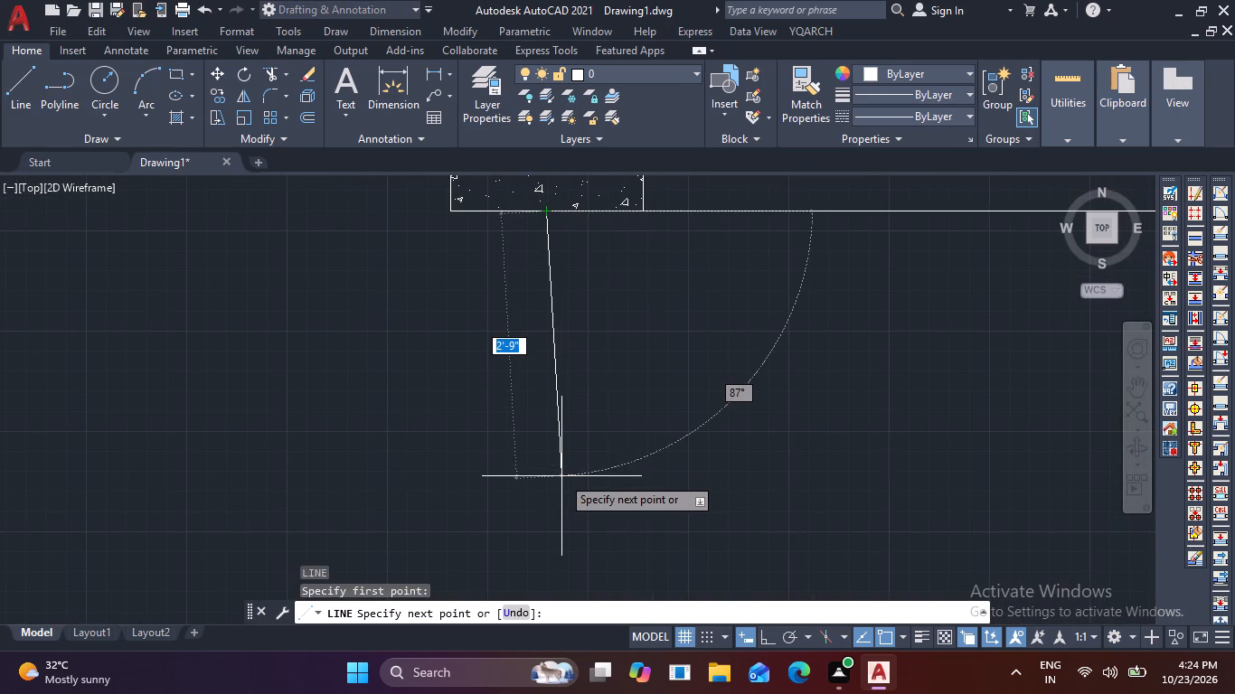
key("F8")
left_click(536, 492)
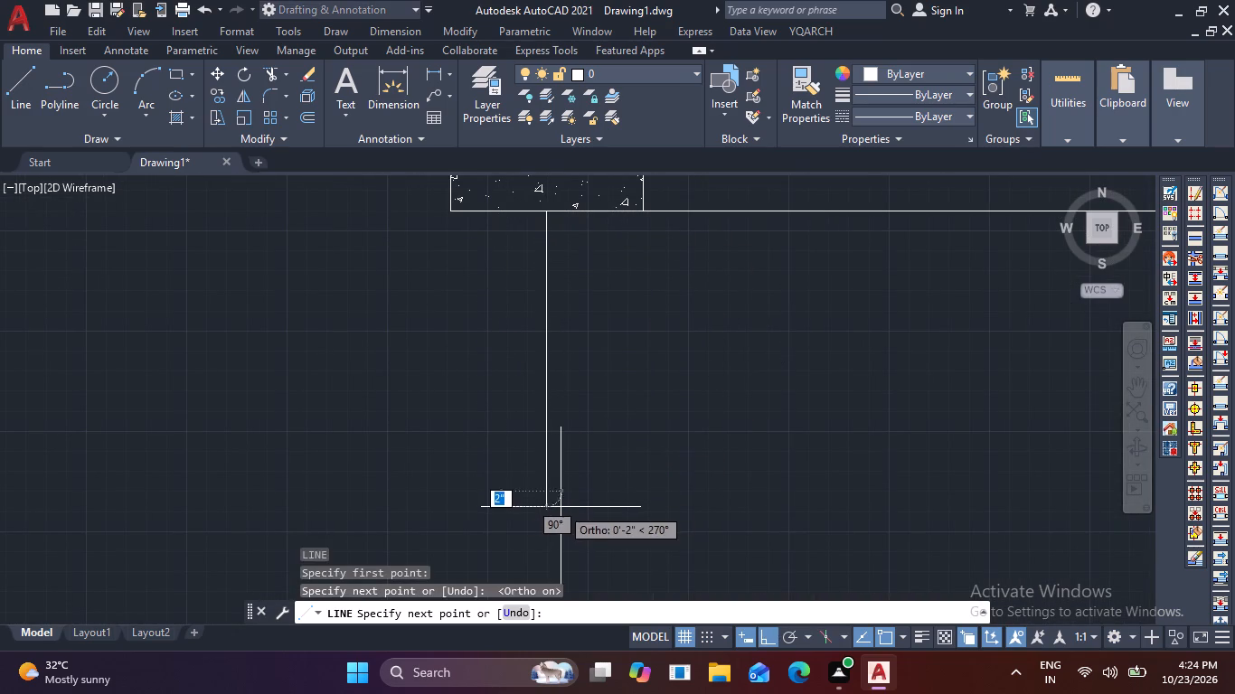
key("Escape")
Copy the vertical grid line to the lower-edge midpoints of the three other bottom-row columns.
left_click_drag(611, 483, 602, 467)
left_click(513, 425)
type("CO")
key("space")
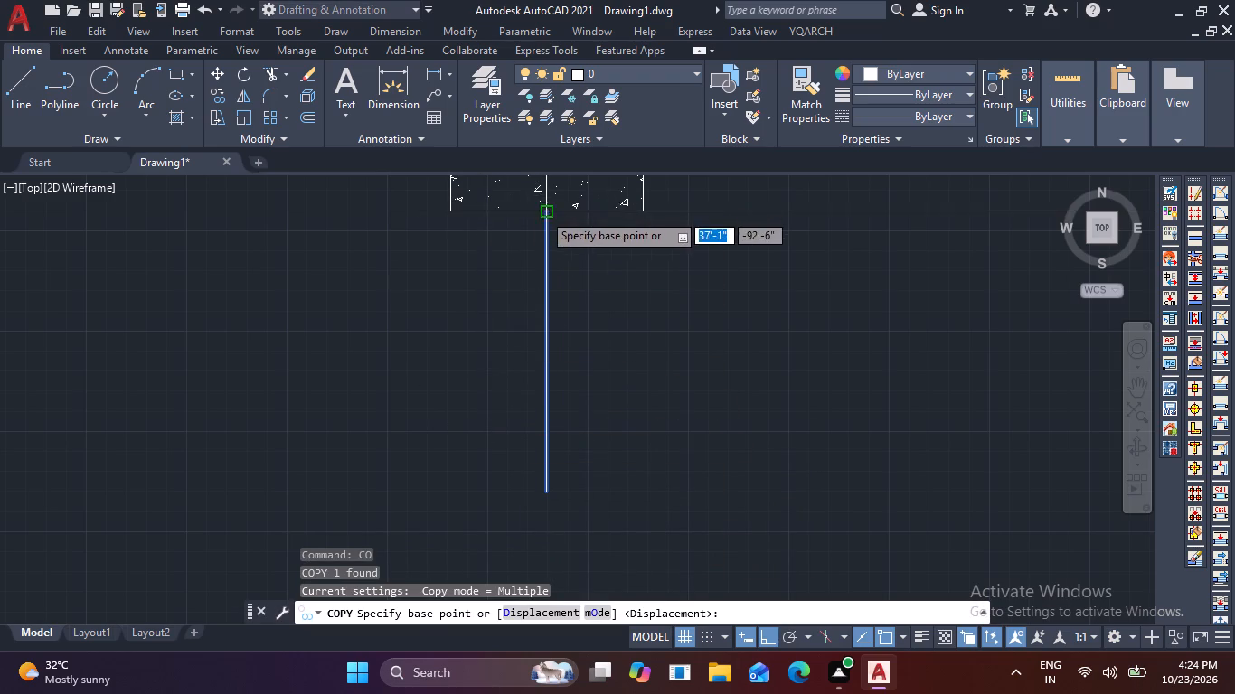
left_click(542, 212)
scroll(587, 230, "down", 3)
middle_click_drag(646, 251, 382, 295)
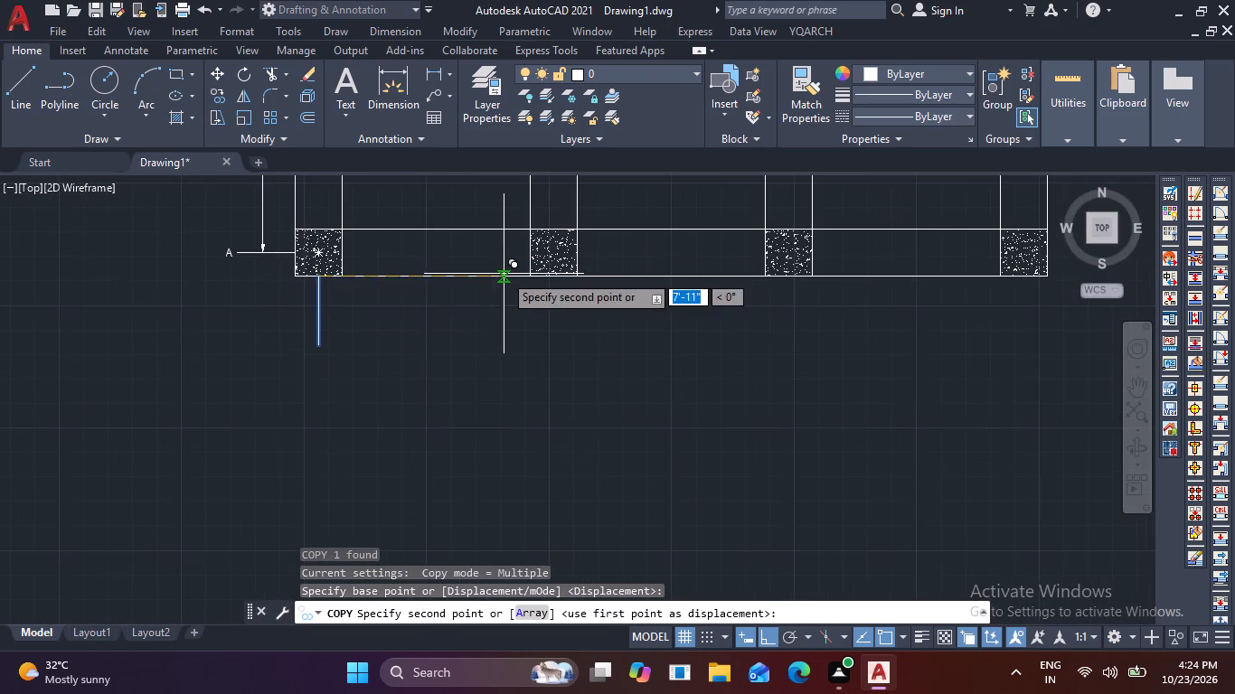
scroll(509, 271, "up", 3)
left_click(665, 294)
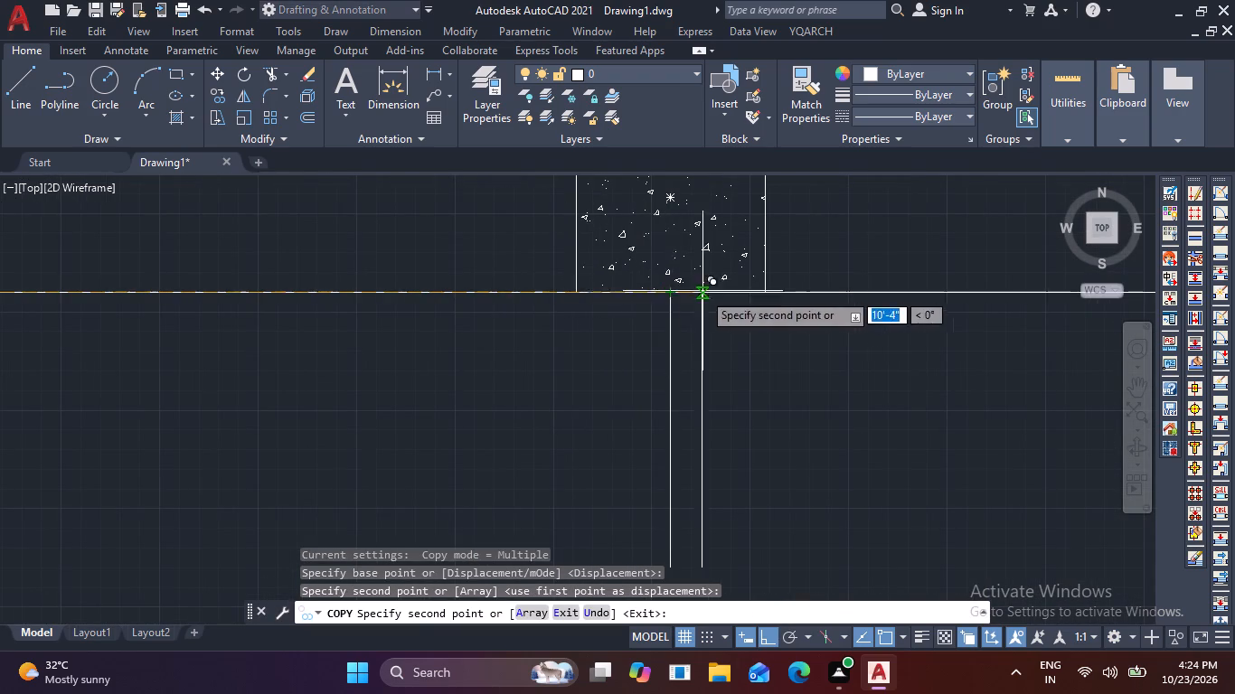
scroll(702, 295, "down", 4)
middle_click(834, 317)
scroll(861, 302, "up", 1)
middle_click_drag(819, 318, 654, 368)
scroll(686, 358, "up", 3)
left_click(596, 338)
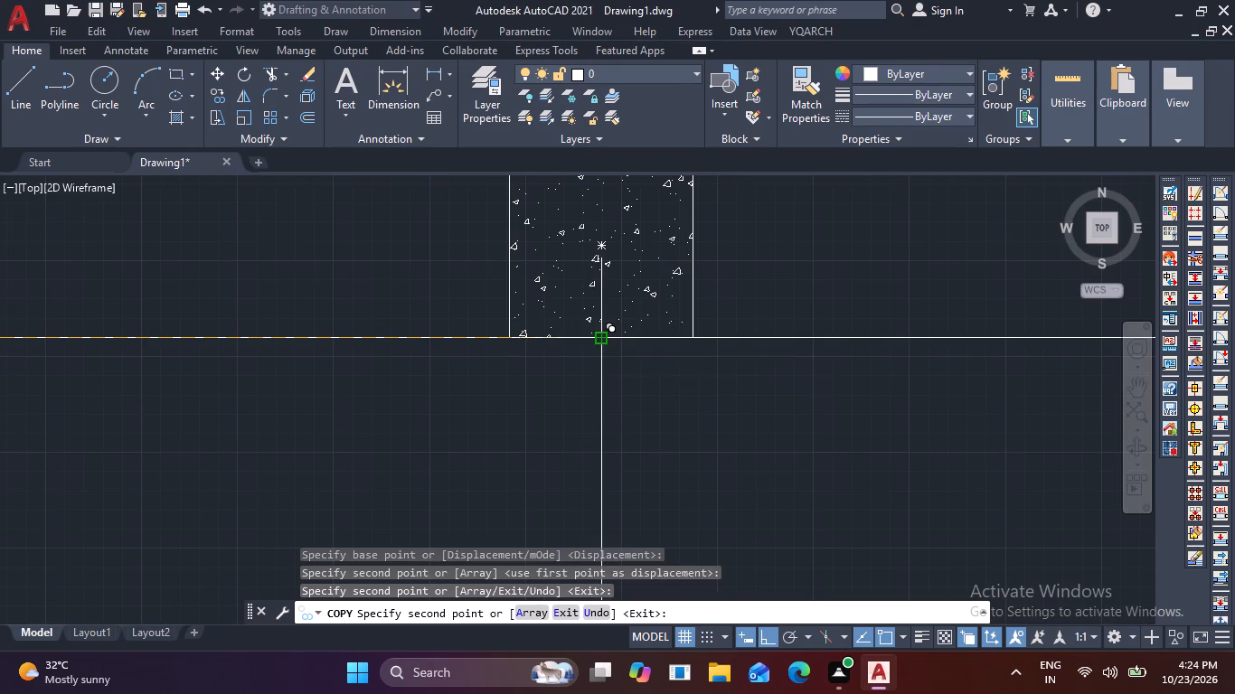
scroll(686, 327, "down", 3)
middle_click_drag(822, 333, 488, 340)
scroll(590, 346, "up", 3)
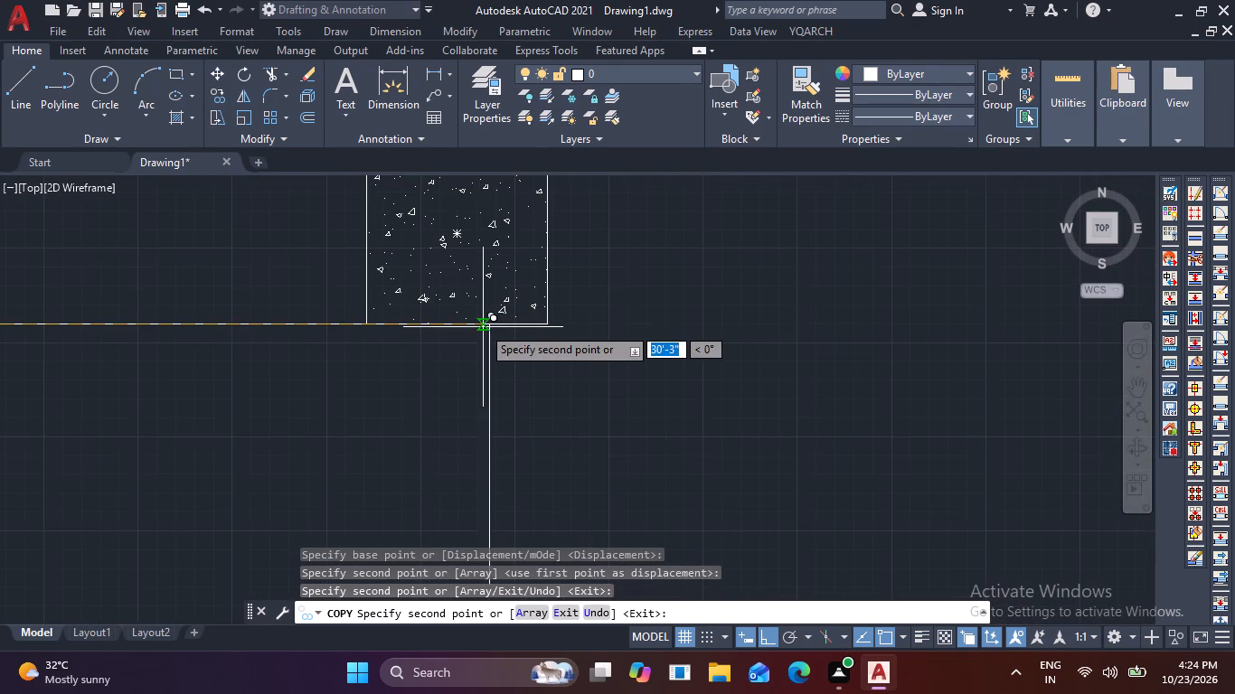
left_click(455, 325)
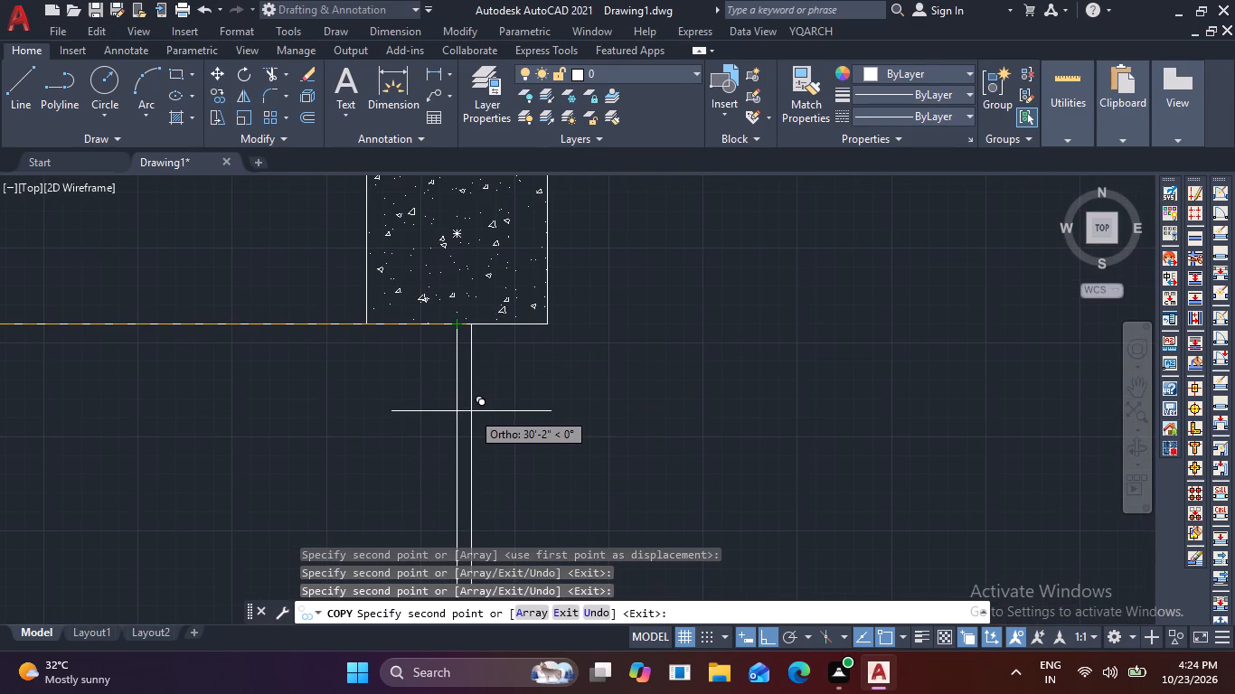
key("Escape")
key("Escape")
key("Escape")
Copy the bottom row's A label to just below the lower end of the bottom-left column's vertical grid line, with Ortho off.
scroll(379, 421, "down", 3)
middle_click_drag(390, 429, 768, 351)
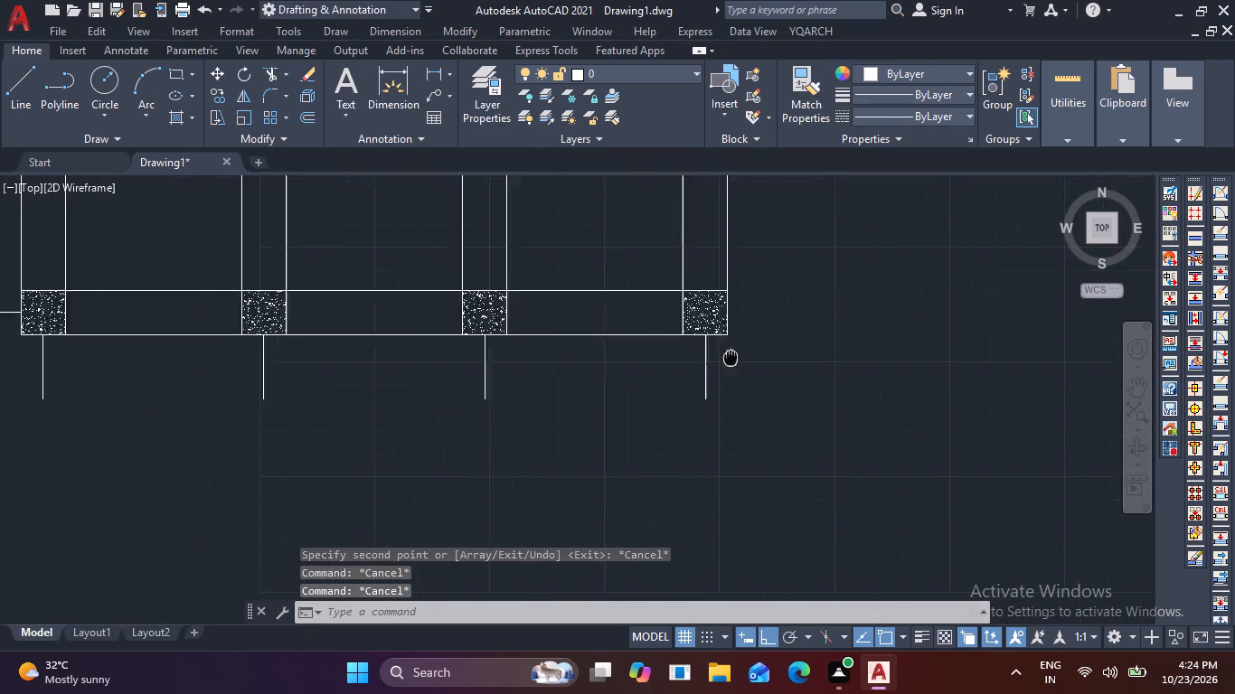
middle_click_drag(768, 351, 1009, 342)
scroll(279, 314, "up", 3)
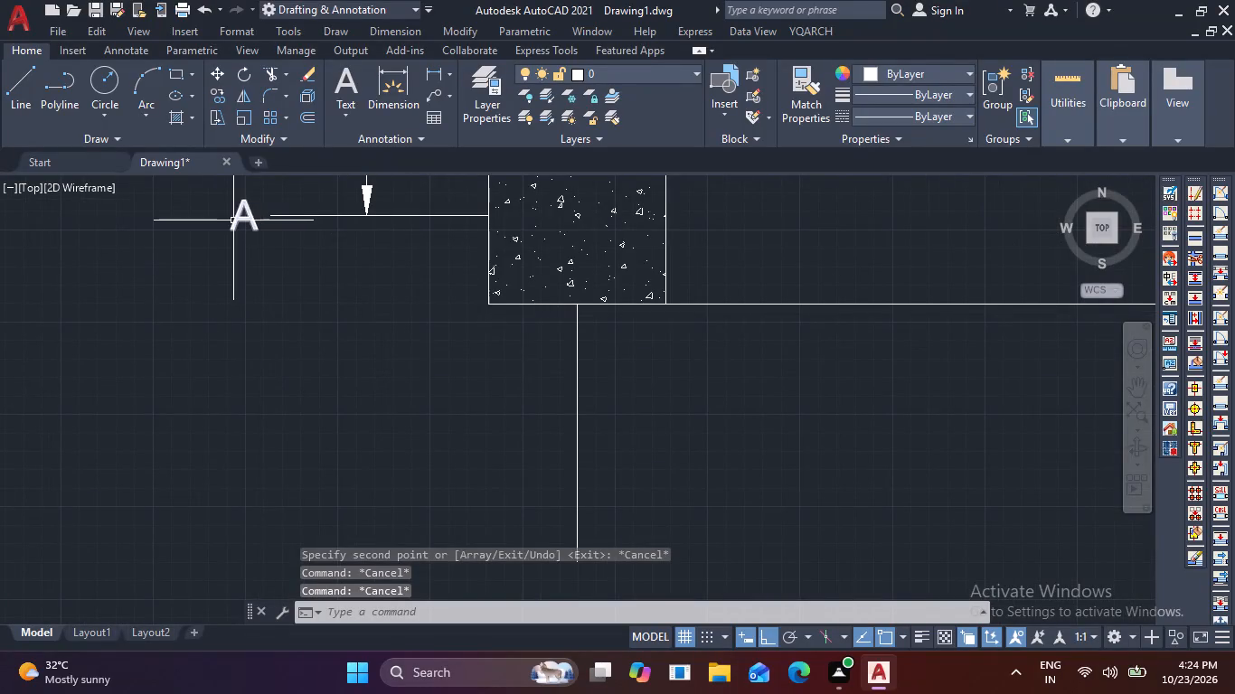
left_click(233, 221)
key("c")
key("o")
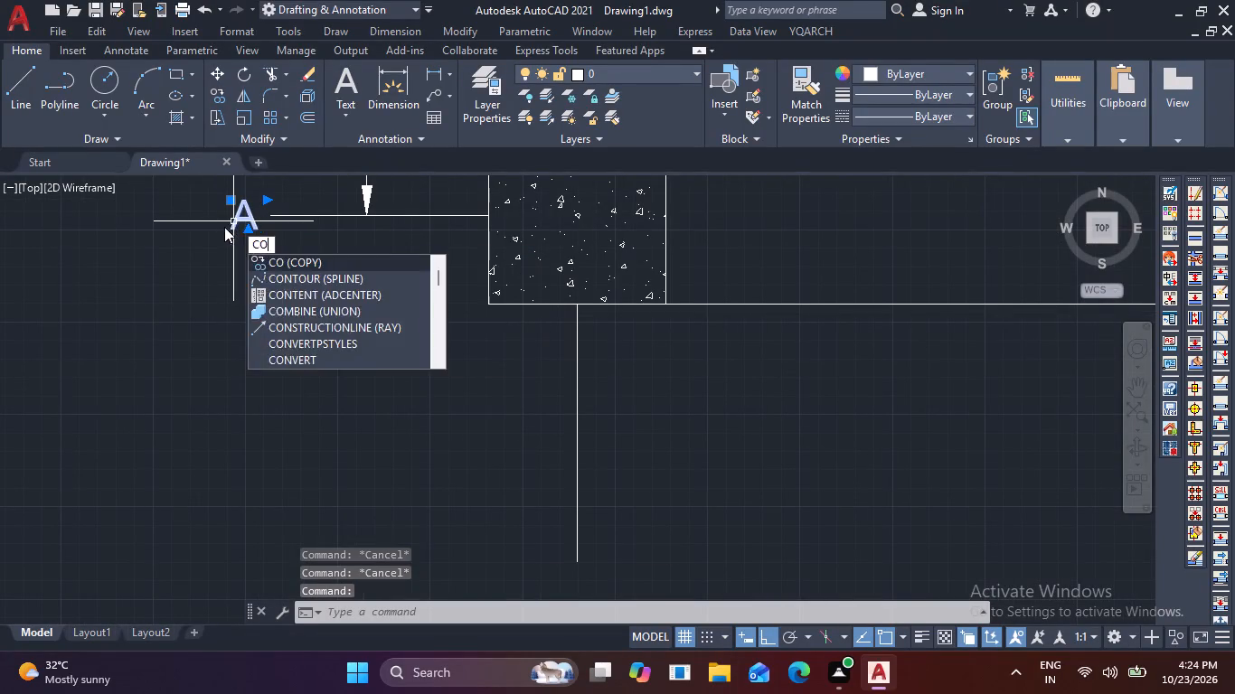
key("space")
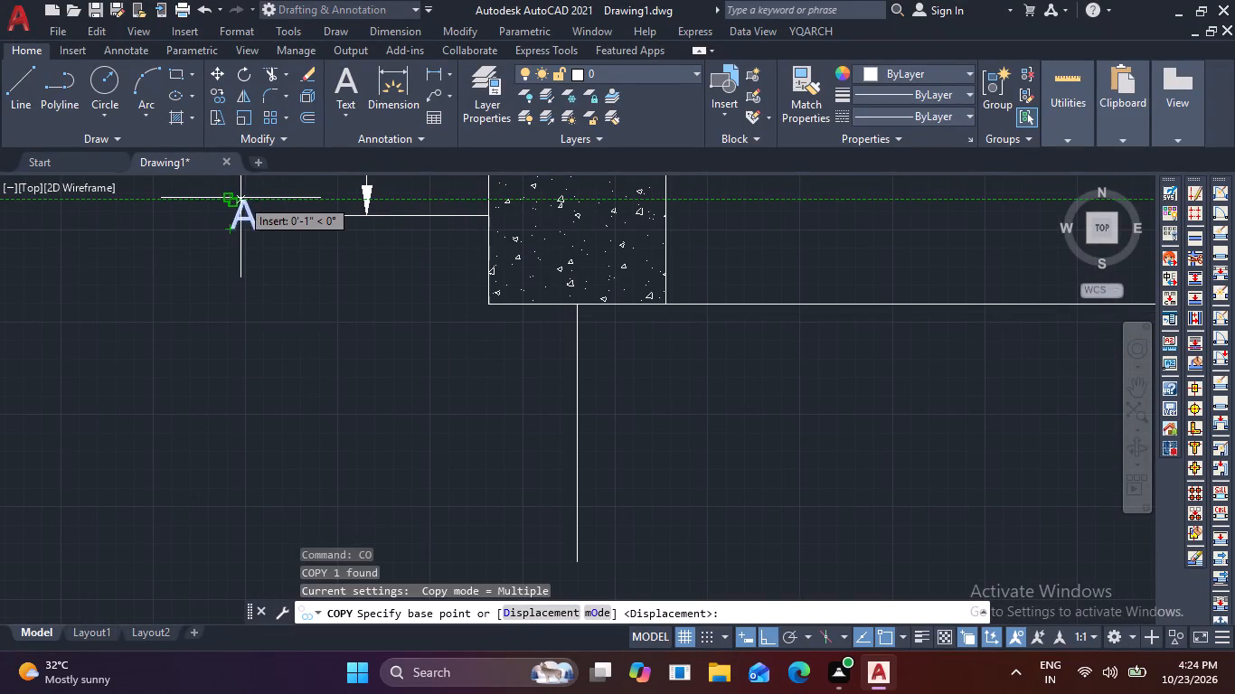
scroll(240, 198, "up", 2)
left_click(240, 198)
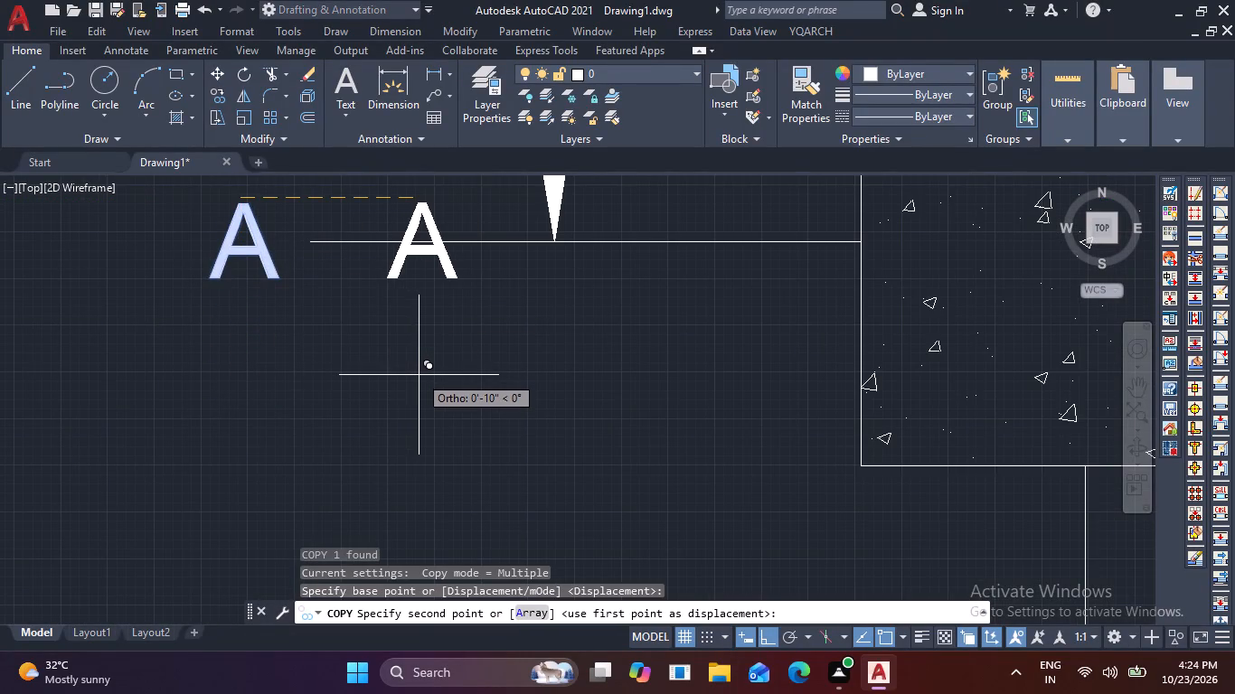
key("F8")
scroll(575, 410, "down", 1)
middle_click_drag(580, 413, 364, 191)
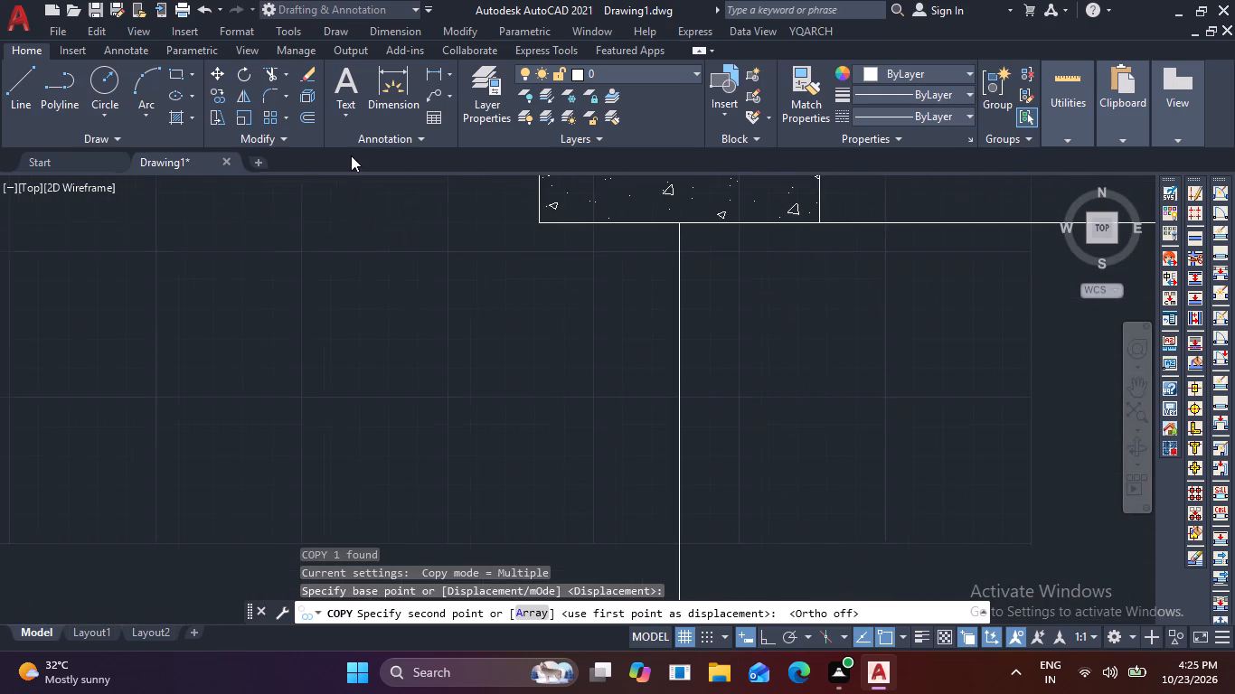
scroll(429, 268, "down", 2)
middle_click_drag(471, 328, 419, 220)
scroll(471, 311, "up", 4)
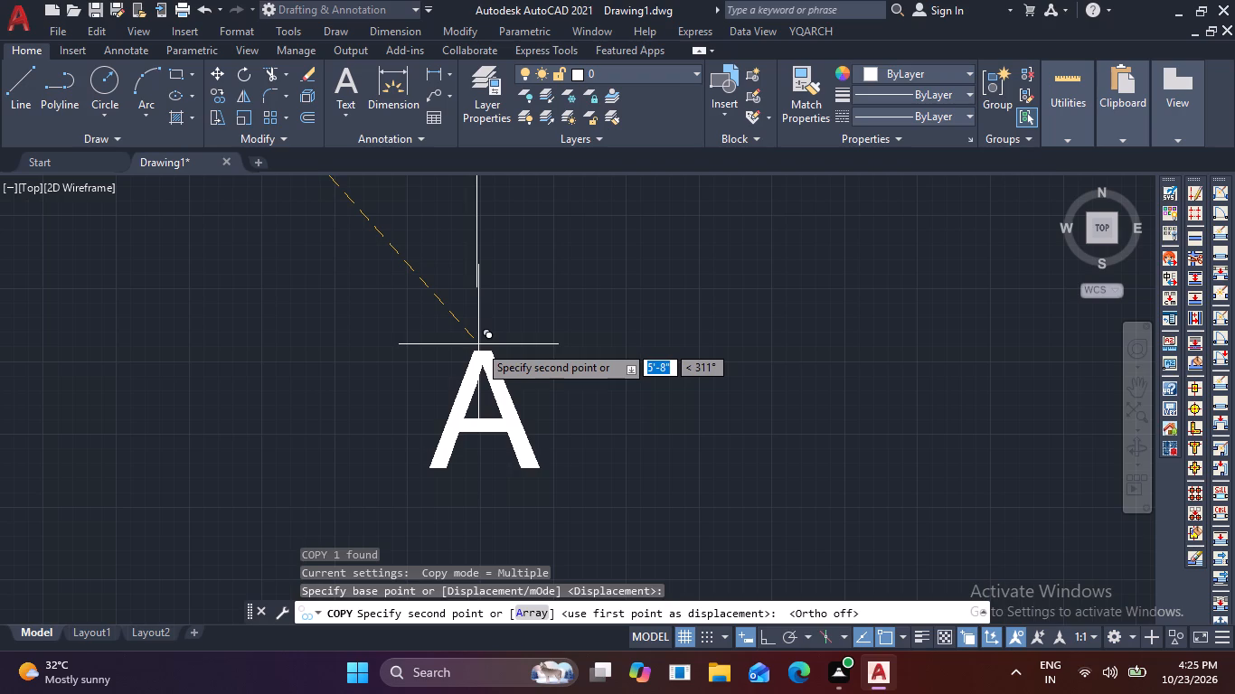
left_click(477, 344)
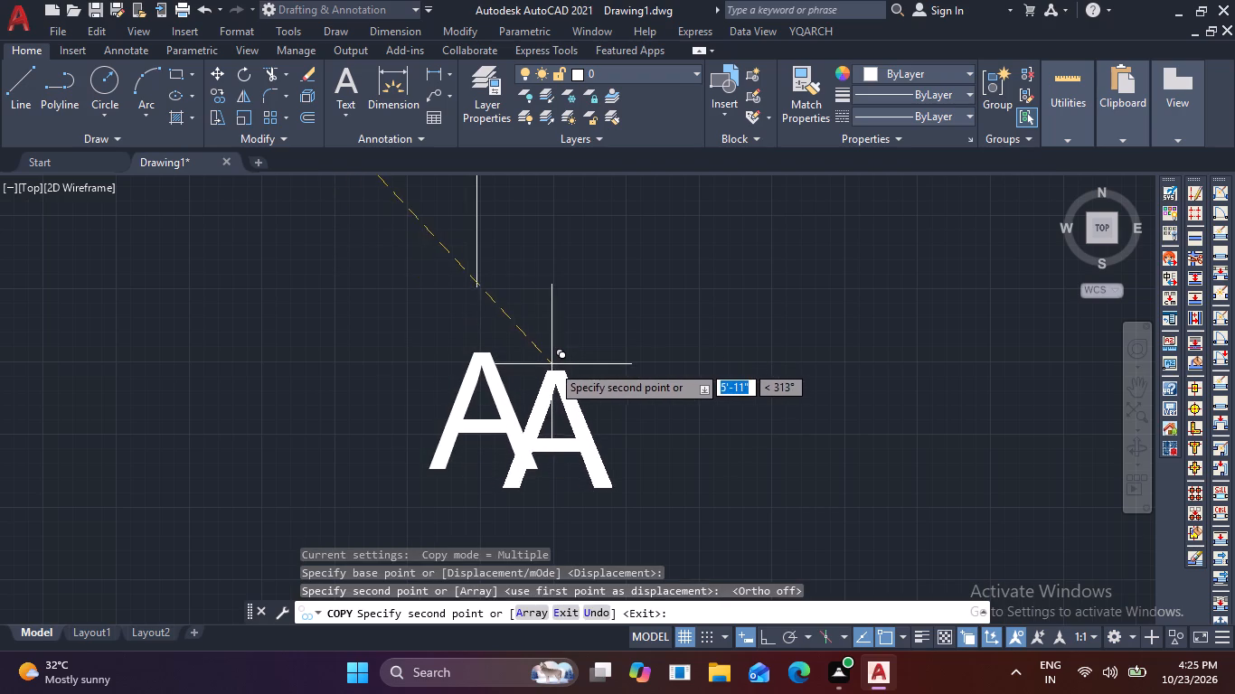
key("Escape")
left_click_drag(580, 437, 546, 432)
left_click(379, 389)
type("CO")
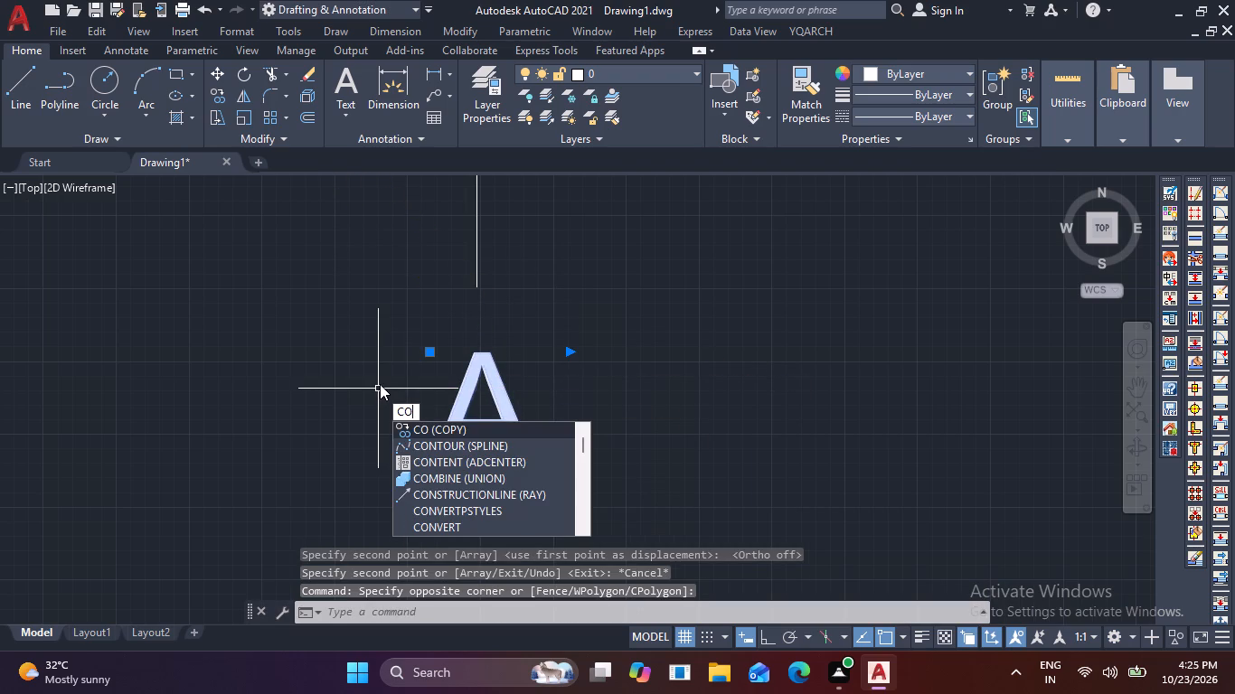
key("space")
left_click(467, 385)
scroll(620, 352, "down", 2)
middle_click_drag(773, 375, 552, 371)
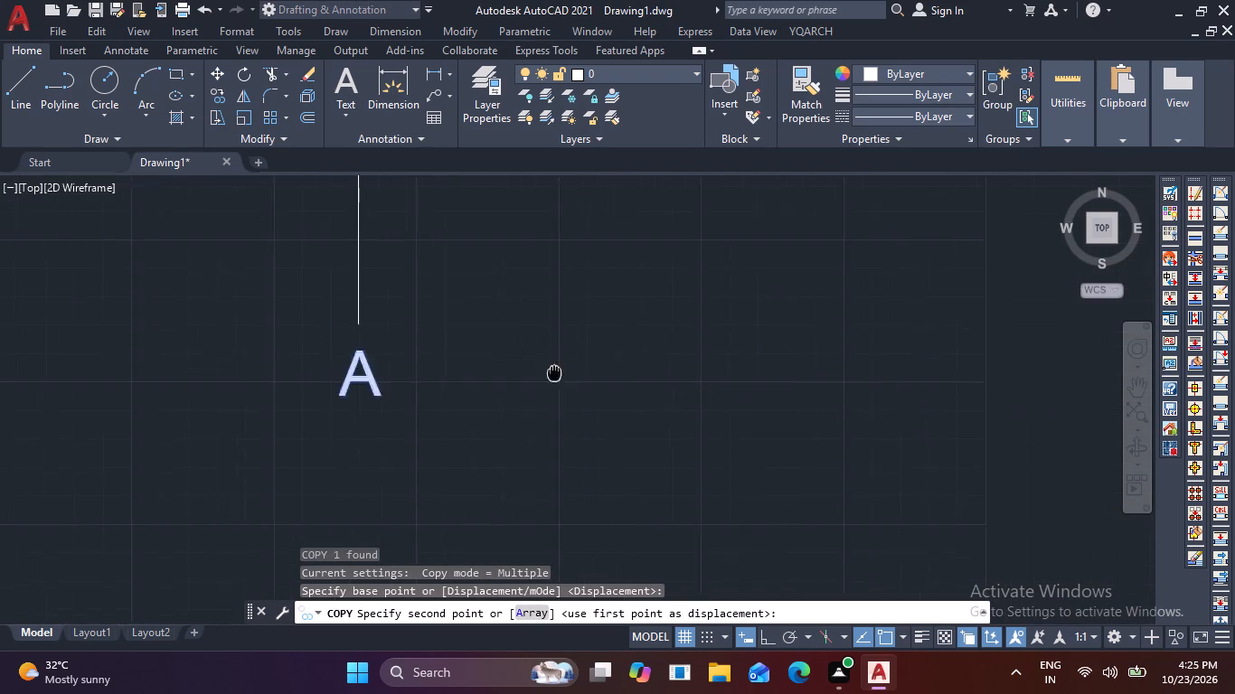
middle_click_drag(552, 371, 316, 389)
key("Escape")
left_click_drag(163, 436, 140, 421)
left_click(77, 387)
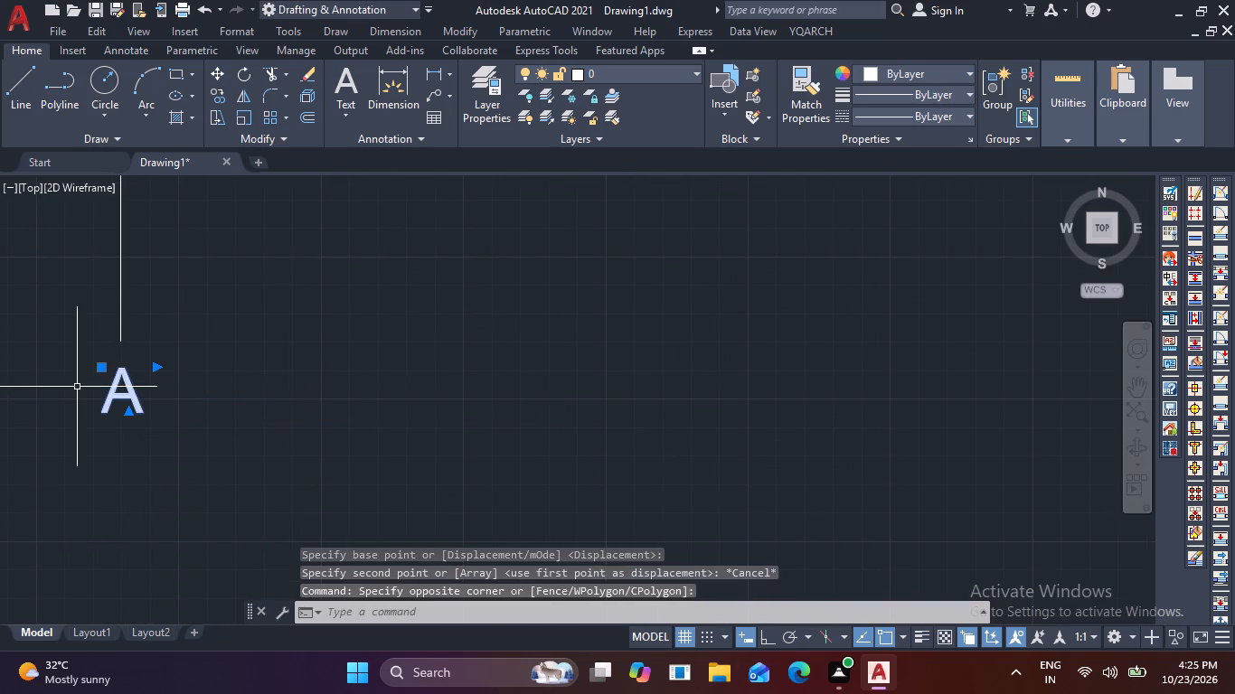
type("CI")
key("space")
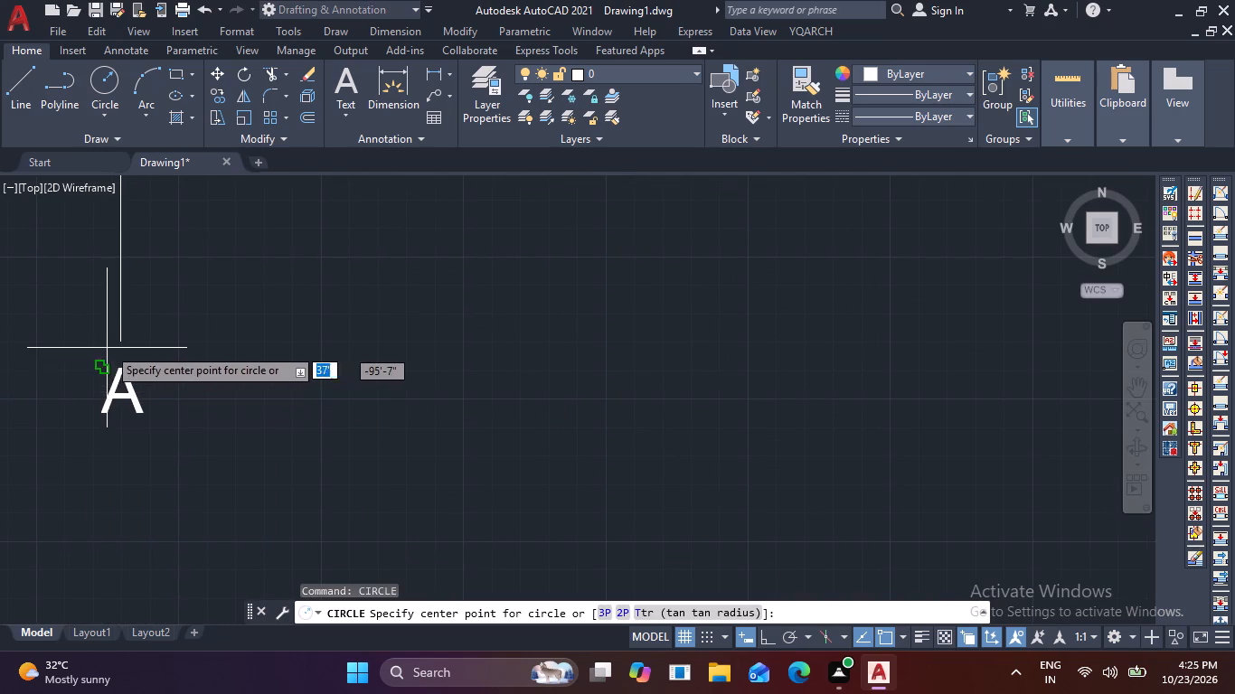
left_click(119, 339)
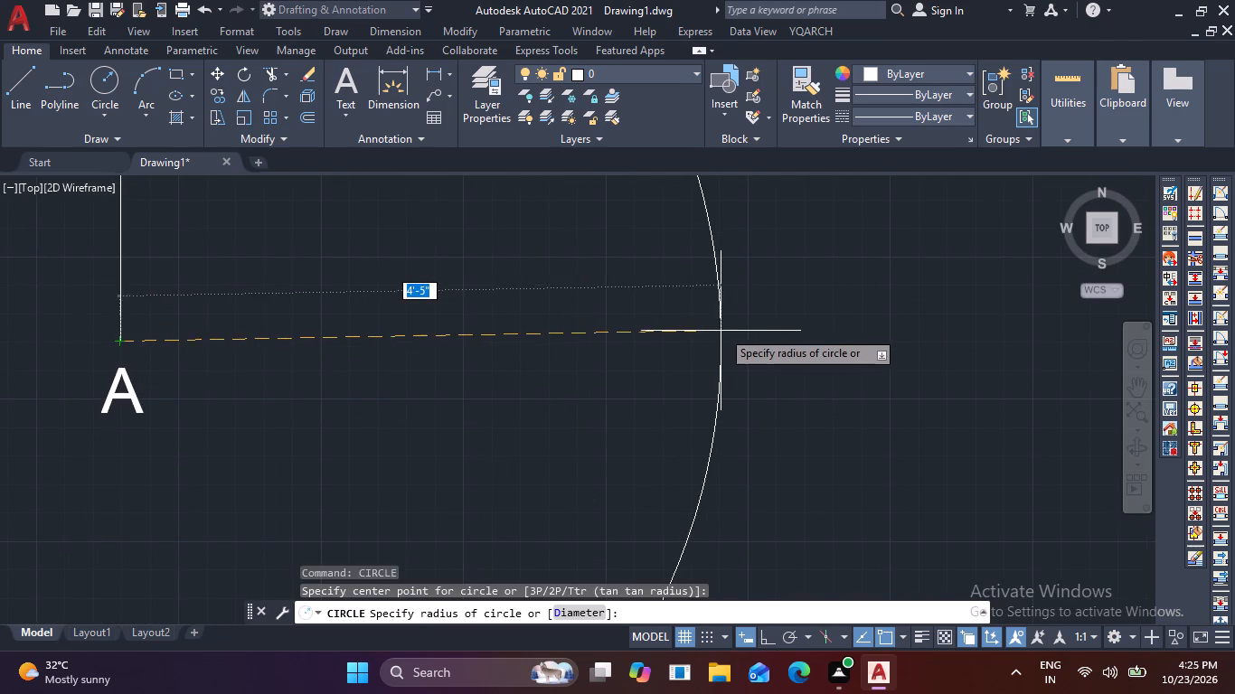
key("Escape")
Copy the A label under the leftmost vertical grid line to the lower ends of the other three vertical grid lines.
left_click(125, 382)
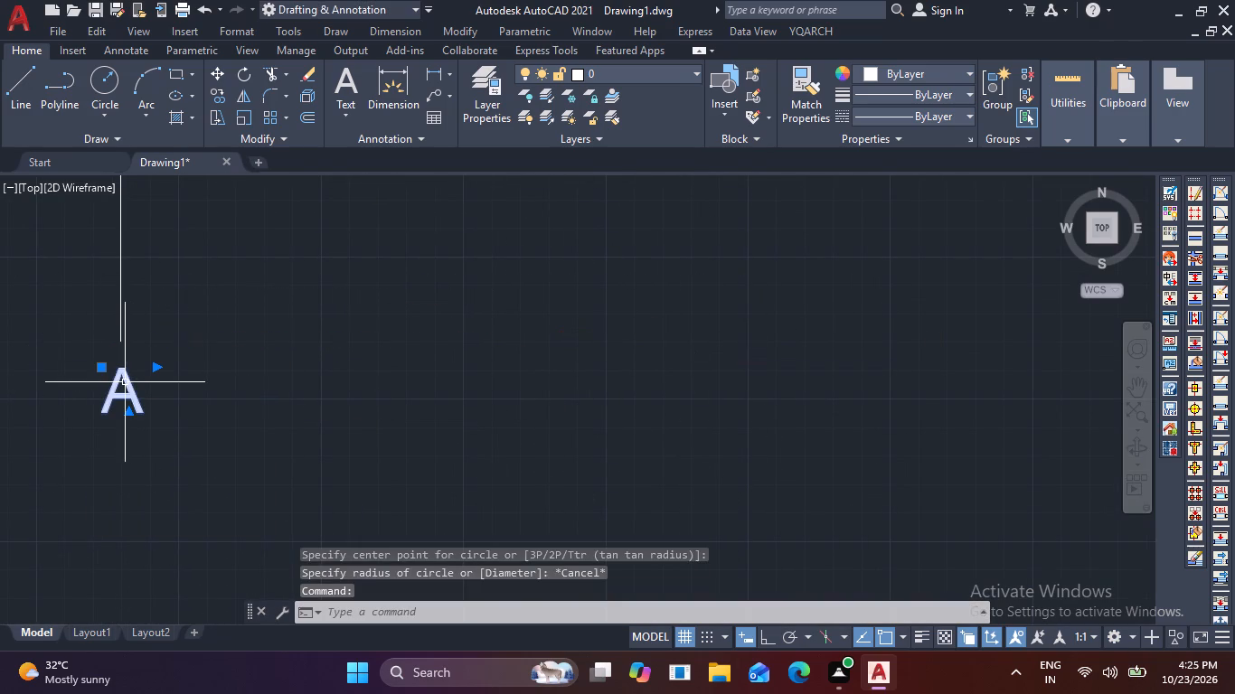
key("c")
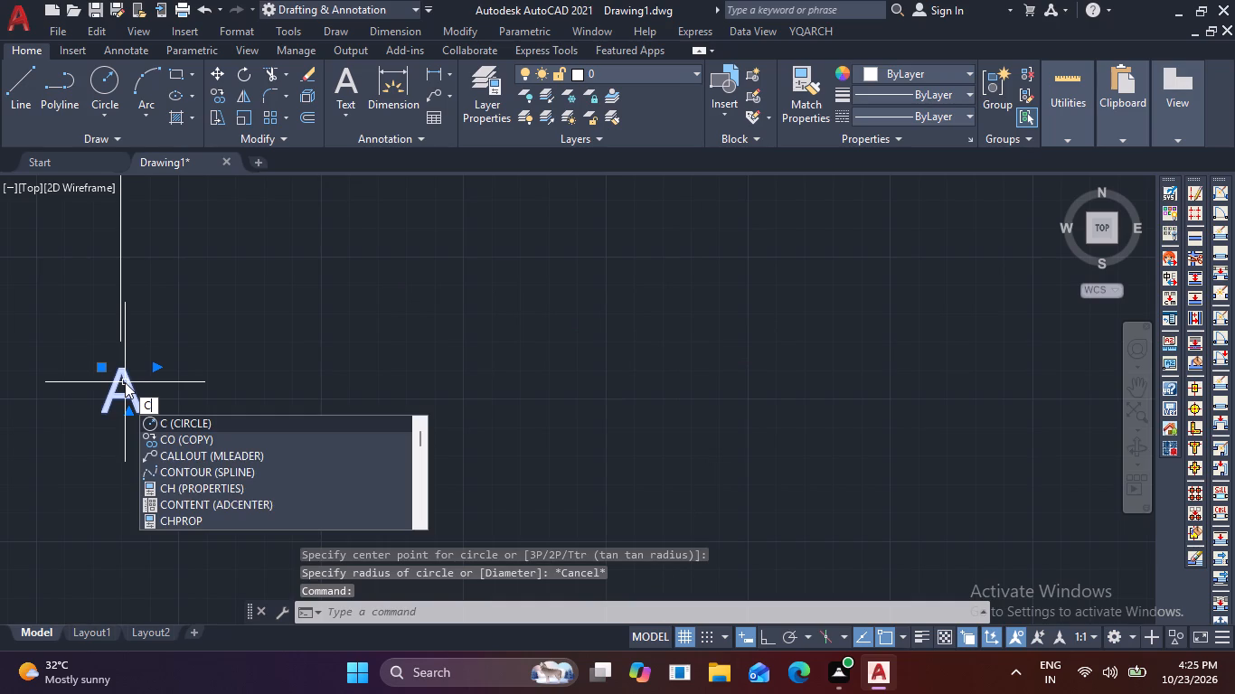
type("O")
key("space")
left_click(117, 341)
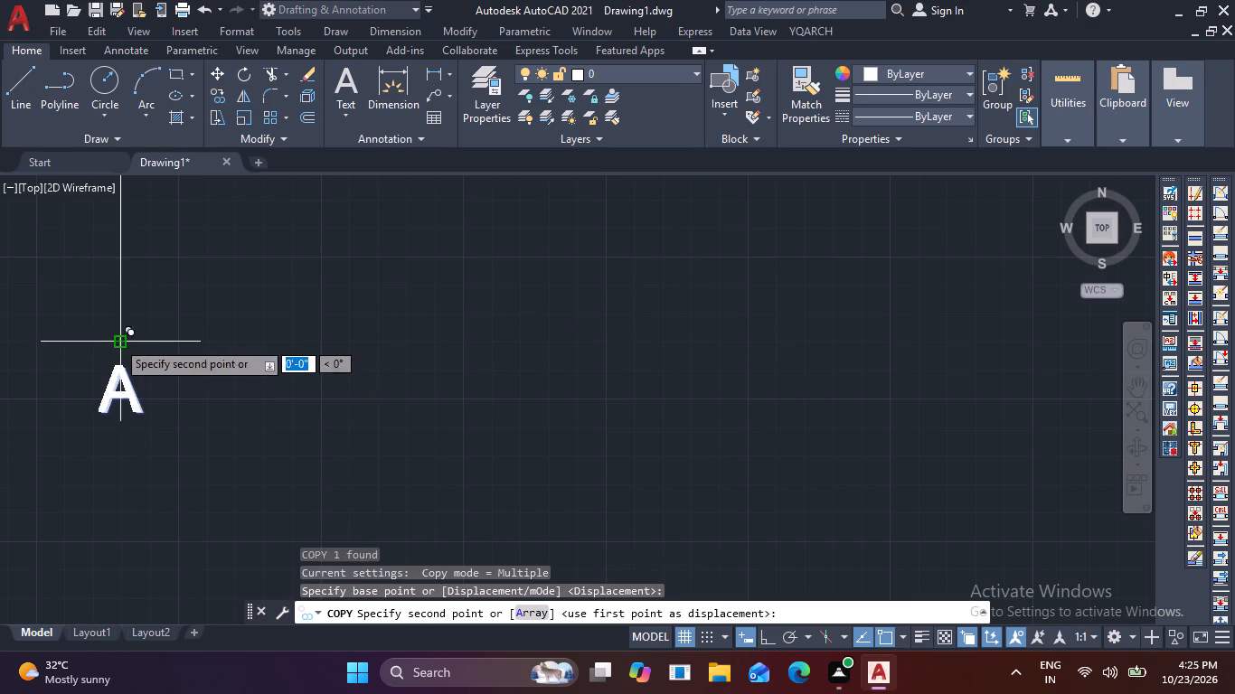
middle_click_drag(552, 309, 0, 329)
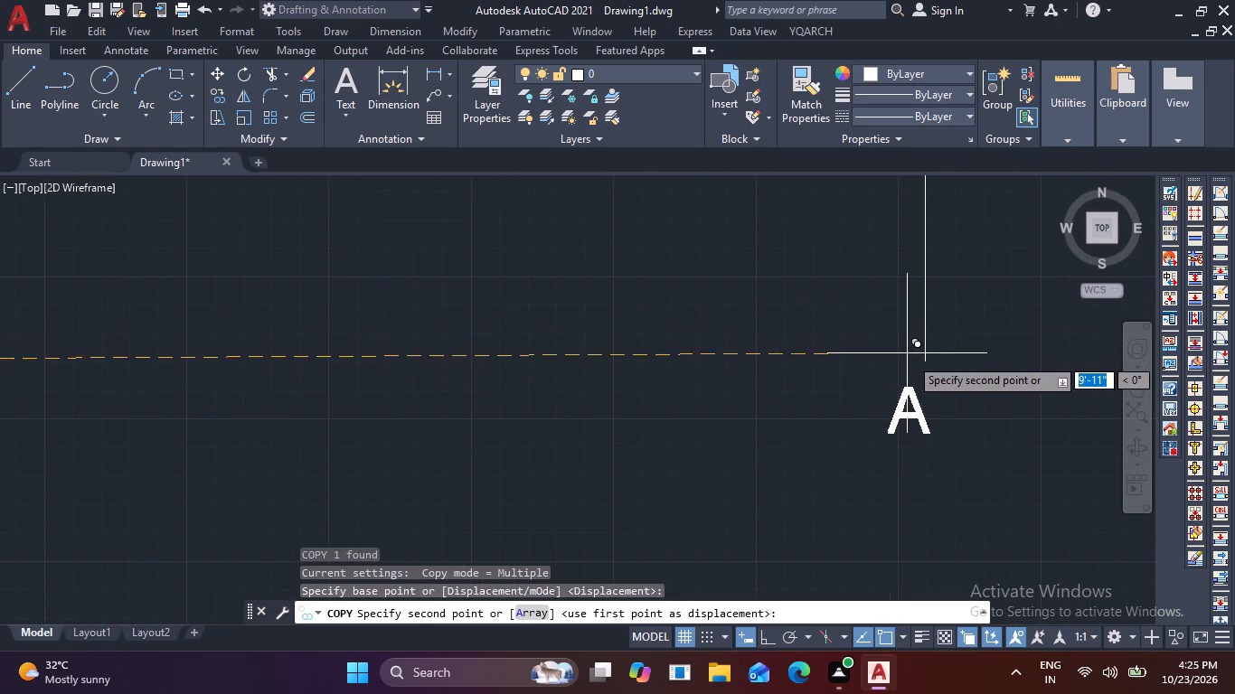
left_click(920, 361)
scroll(888, 367, "down", 3)
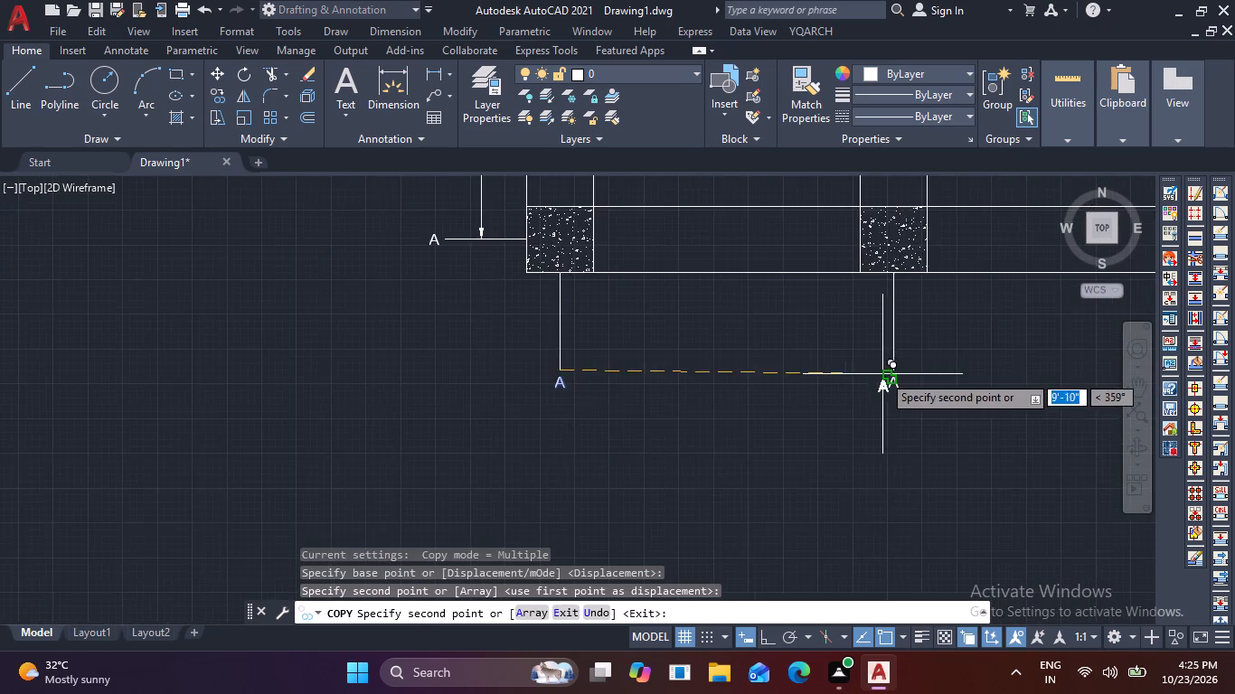
middle_click_drag(882, 374, 301, 388)
scroll(641, 382, "up", 2)
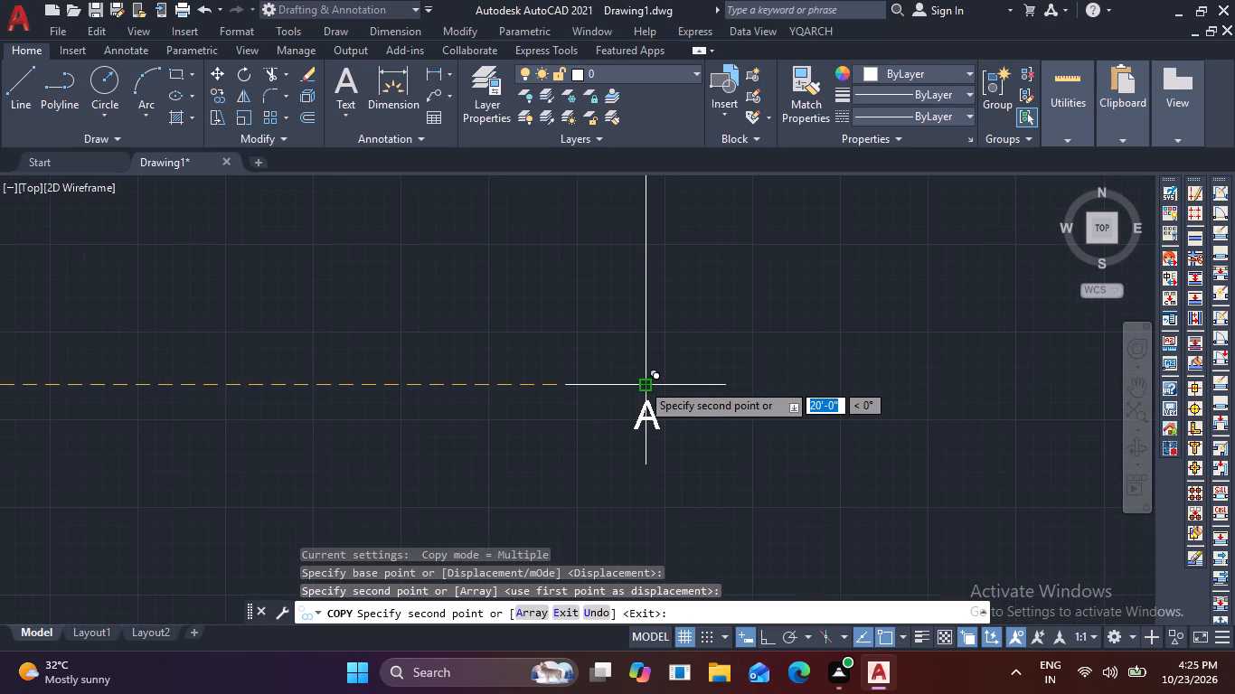
left_click(641, 382)
scroll(788, 371, "down", 1)
middle_click_drag(683, 391, 270, 370)
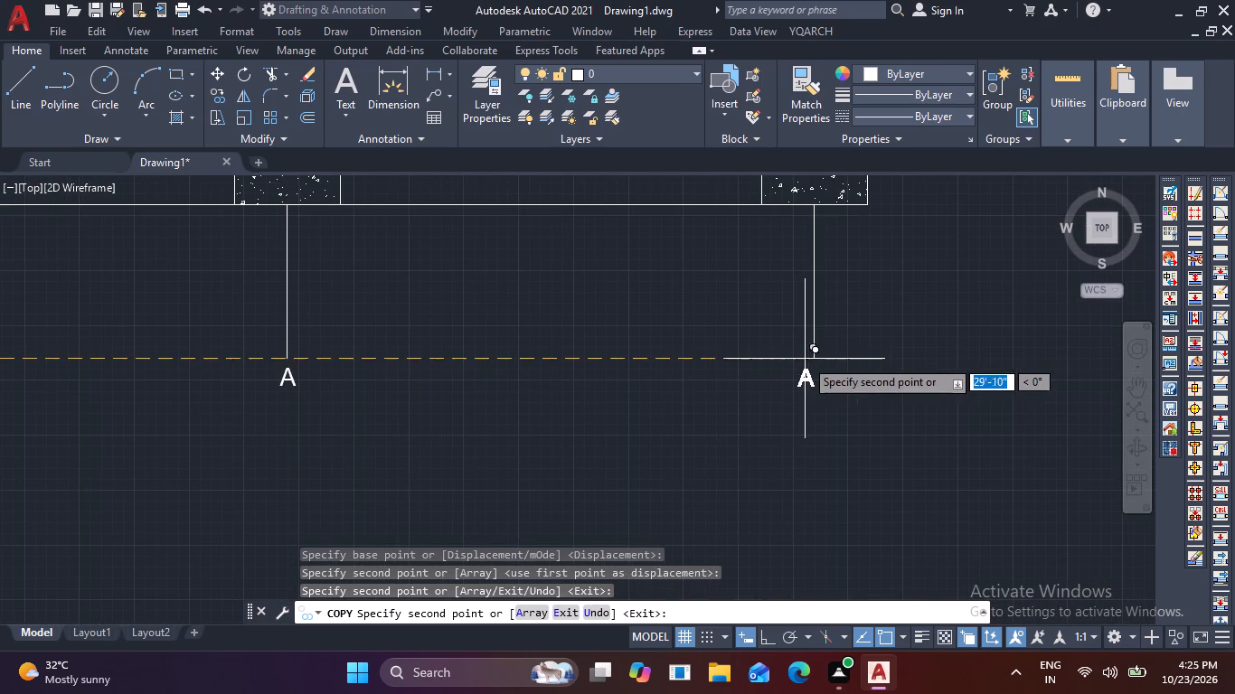
left_click(812, 360)
key("Escape")
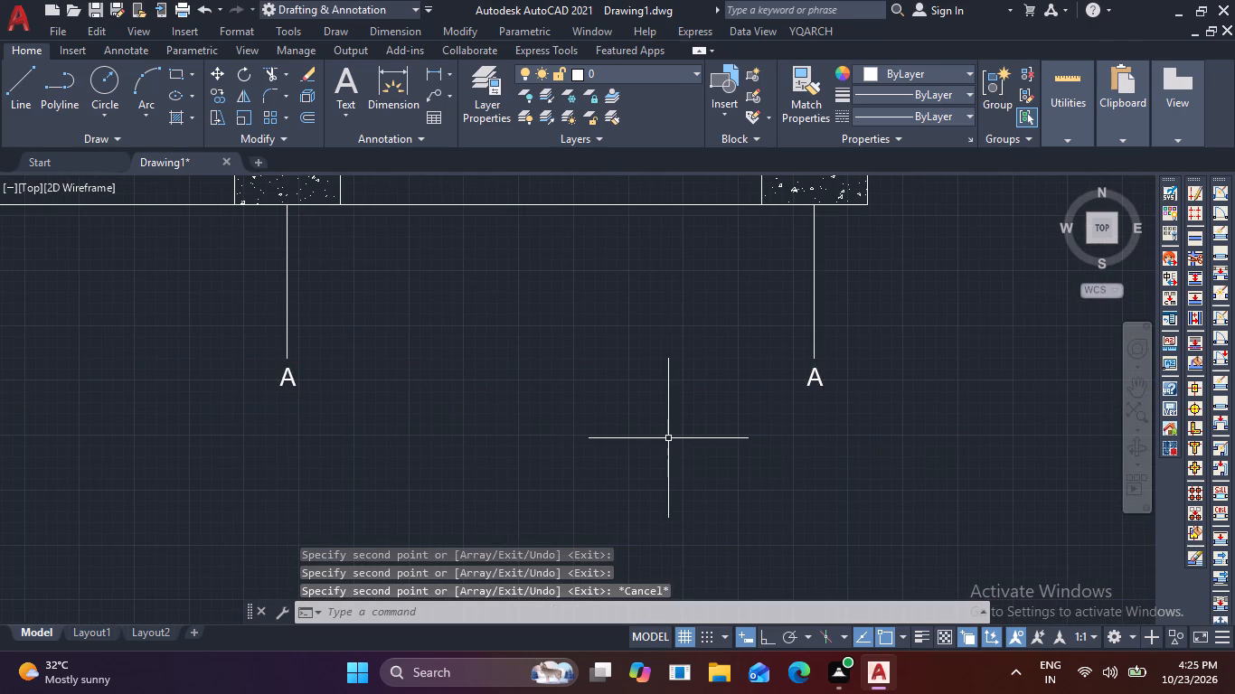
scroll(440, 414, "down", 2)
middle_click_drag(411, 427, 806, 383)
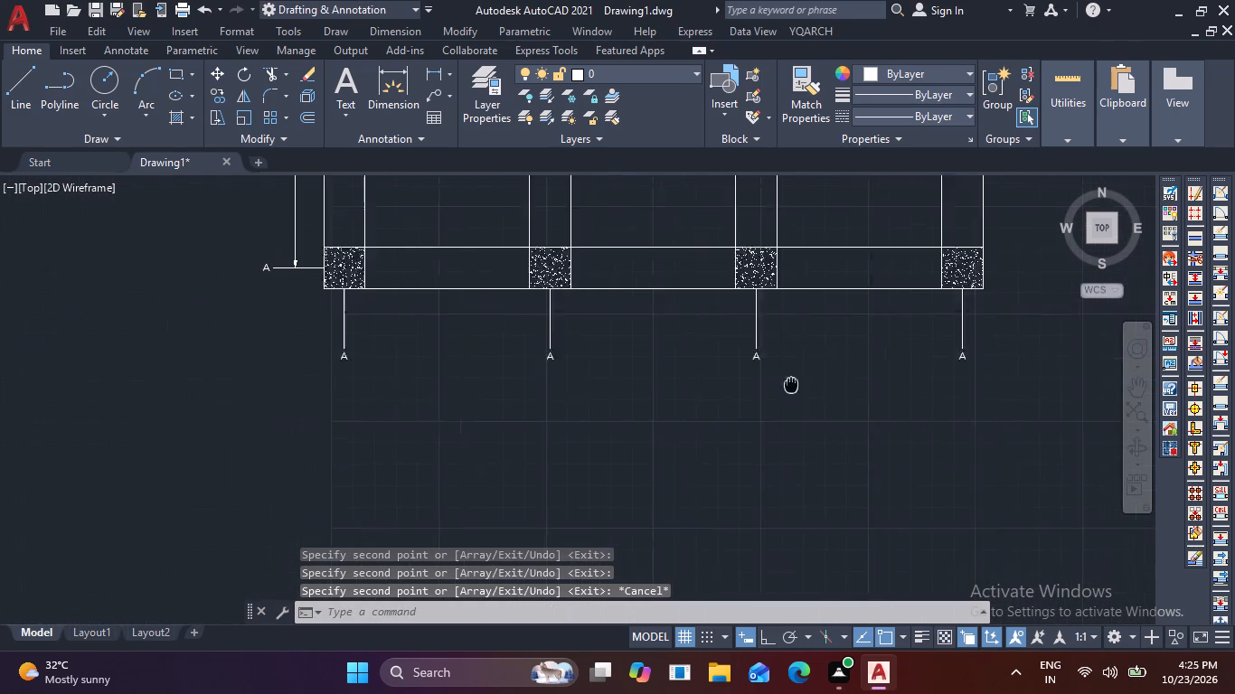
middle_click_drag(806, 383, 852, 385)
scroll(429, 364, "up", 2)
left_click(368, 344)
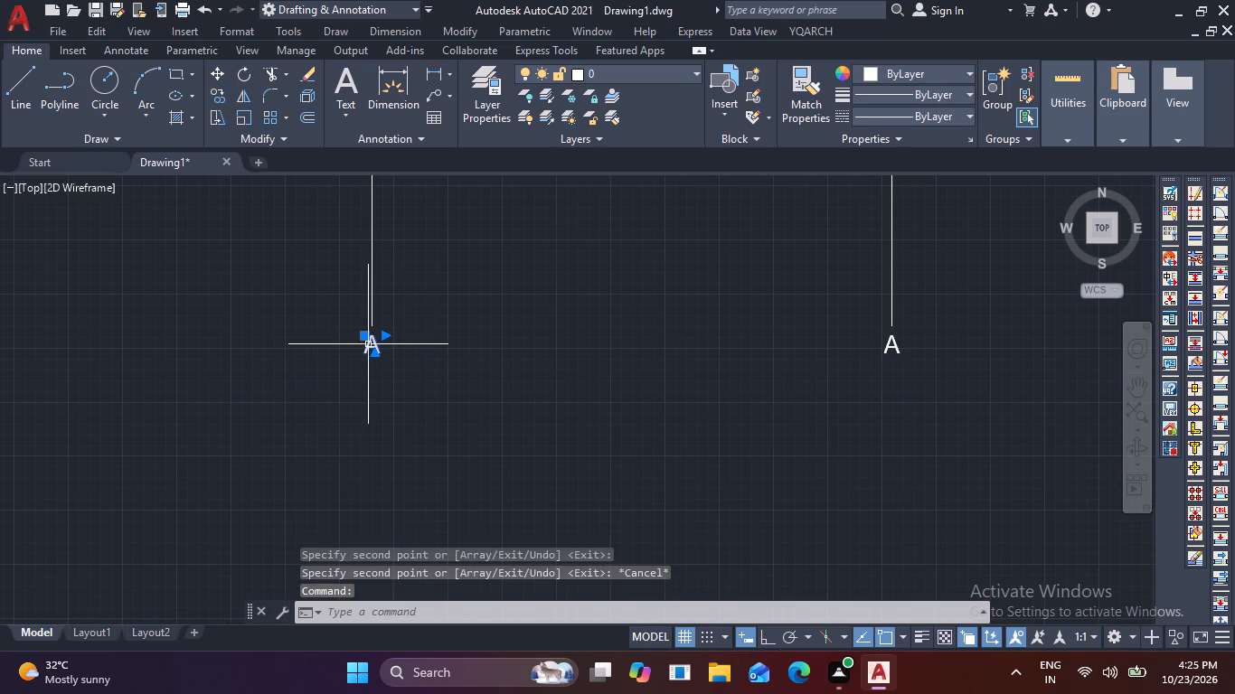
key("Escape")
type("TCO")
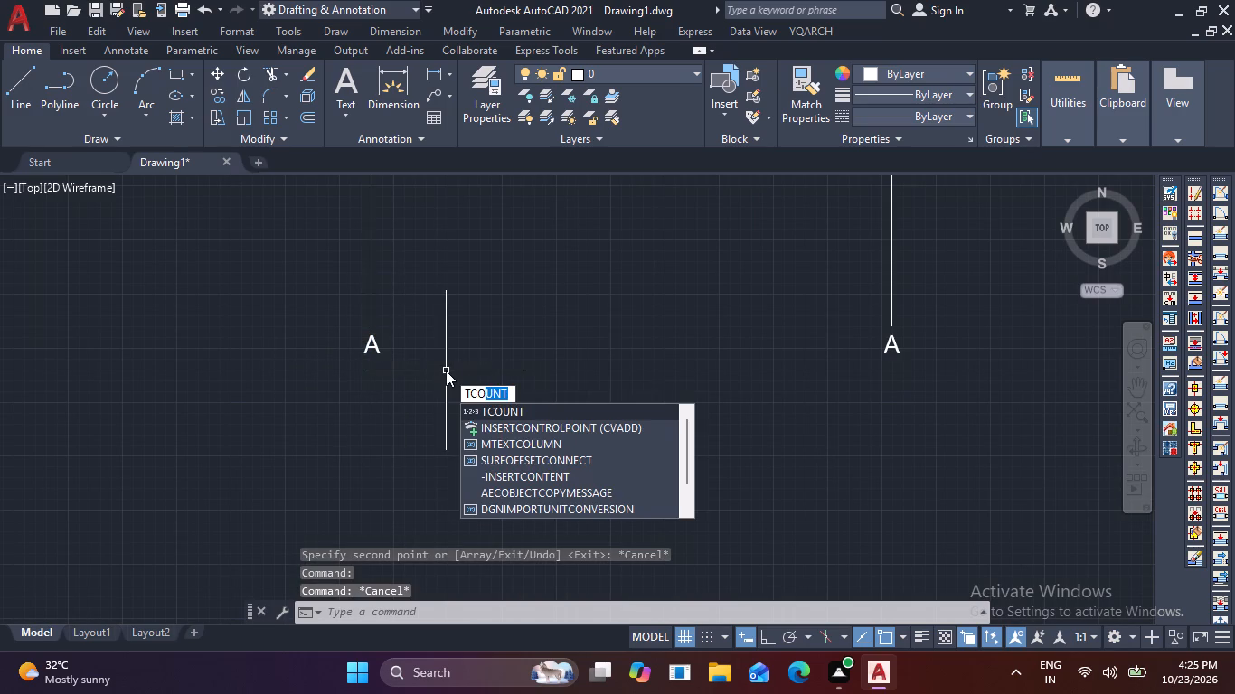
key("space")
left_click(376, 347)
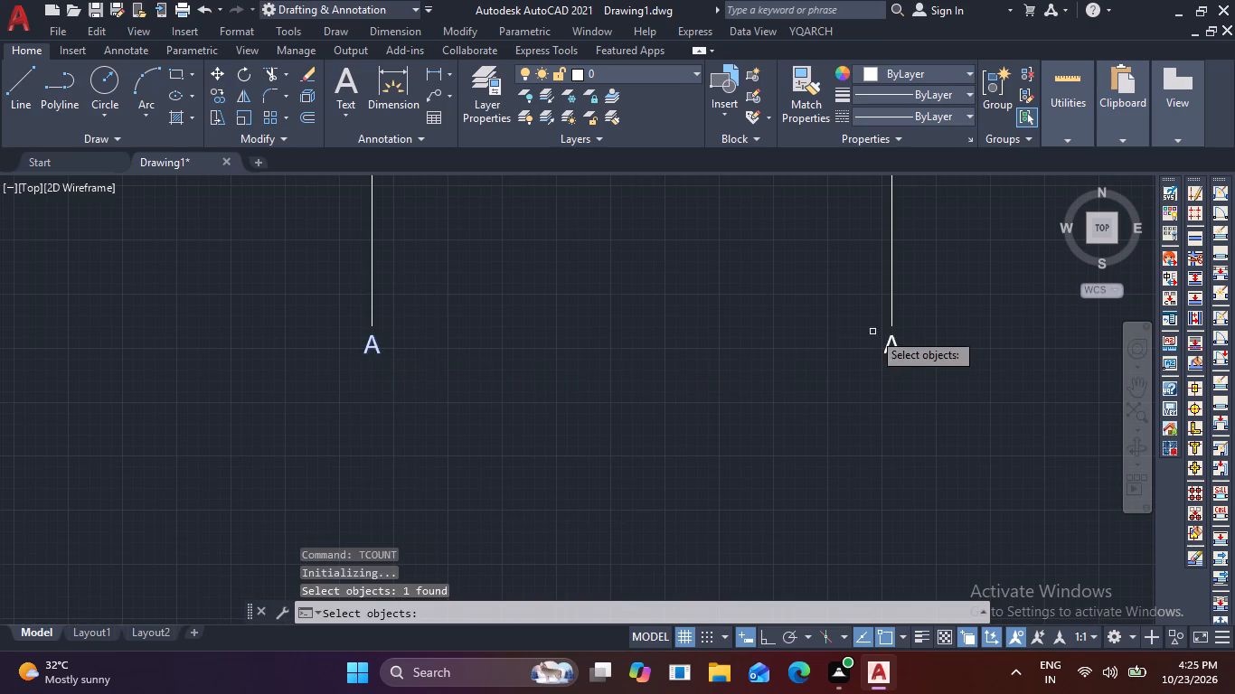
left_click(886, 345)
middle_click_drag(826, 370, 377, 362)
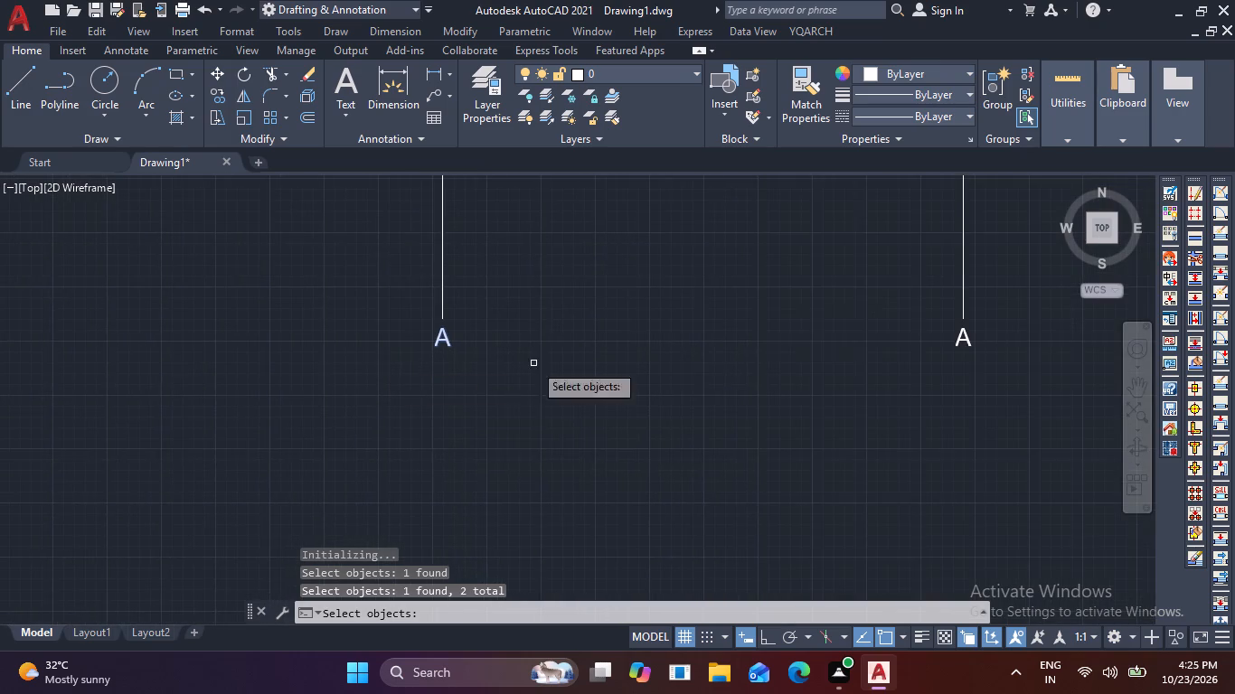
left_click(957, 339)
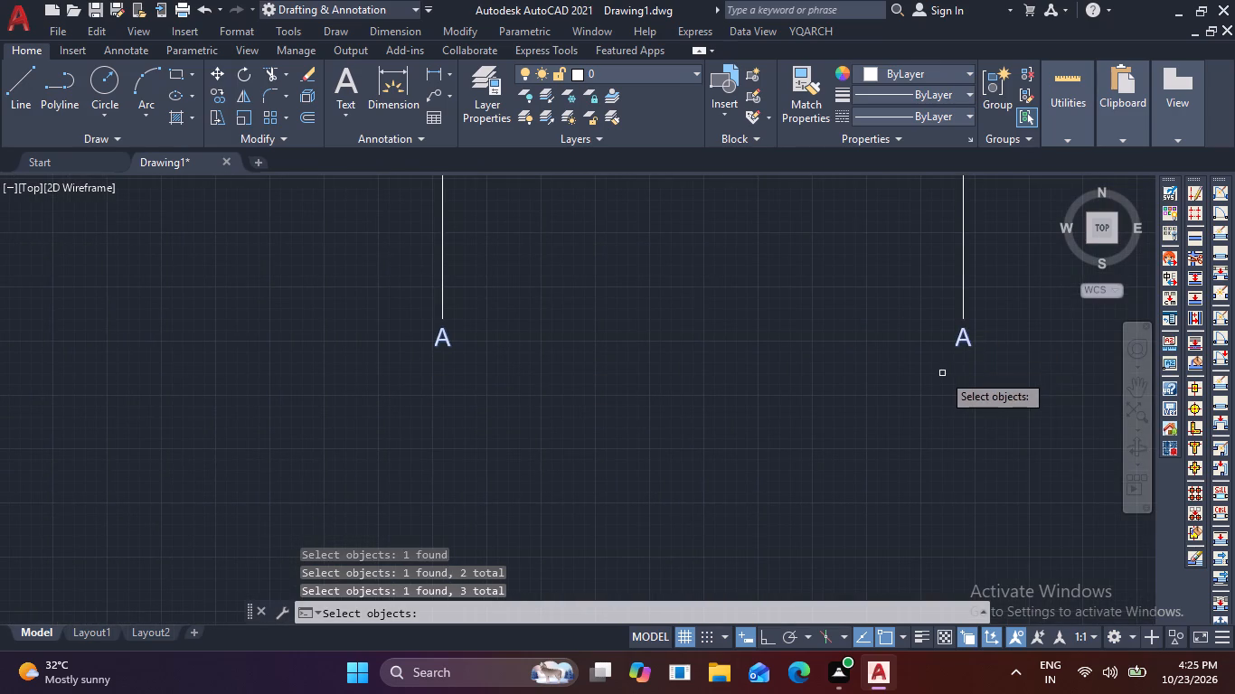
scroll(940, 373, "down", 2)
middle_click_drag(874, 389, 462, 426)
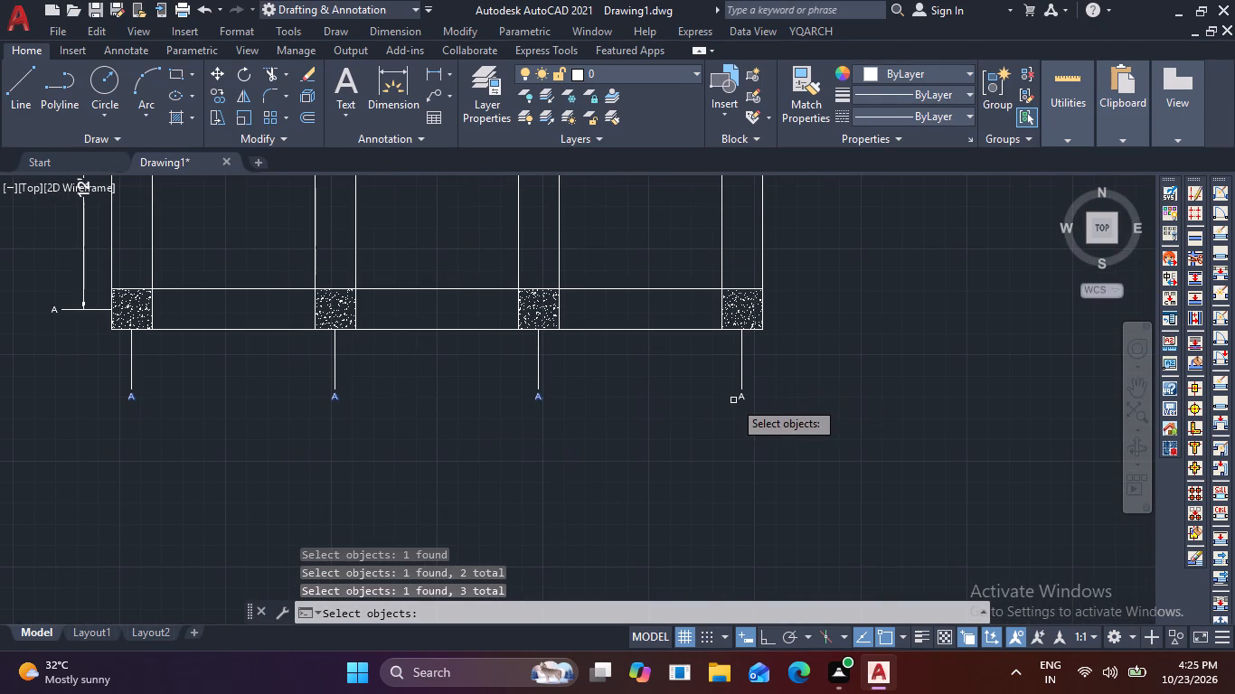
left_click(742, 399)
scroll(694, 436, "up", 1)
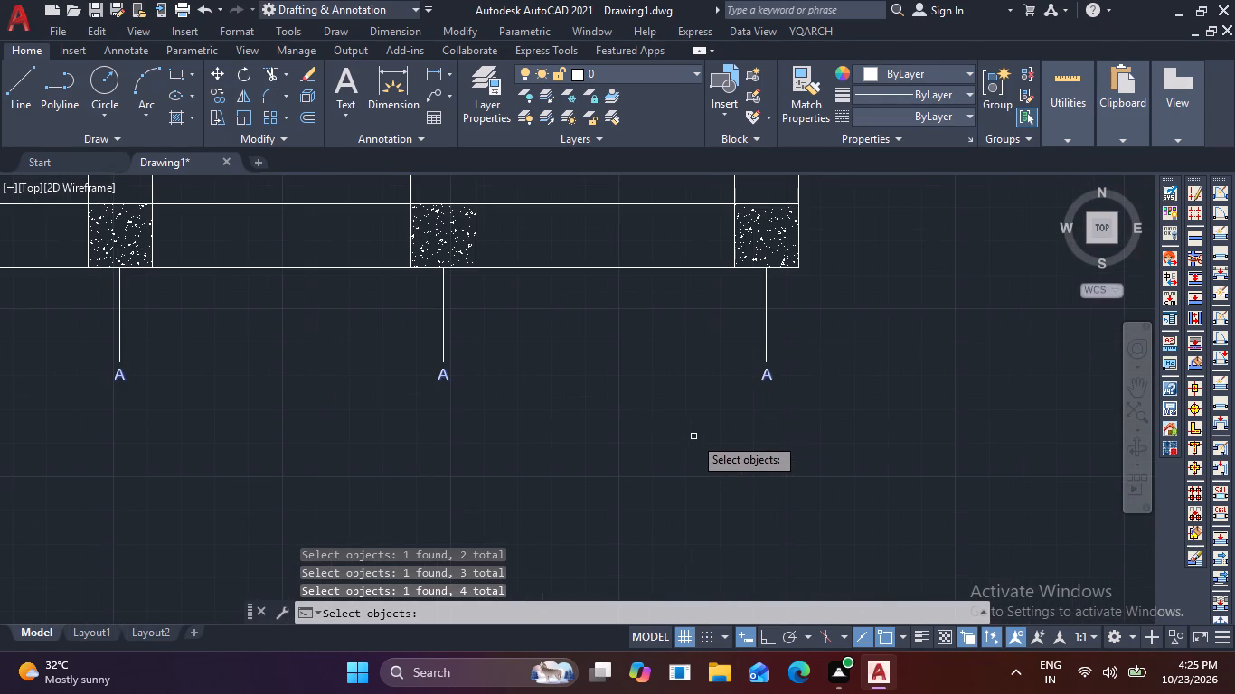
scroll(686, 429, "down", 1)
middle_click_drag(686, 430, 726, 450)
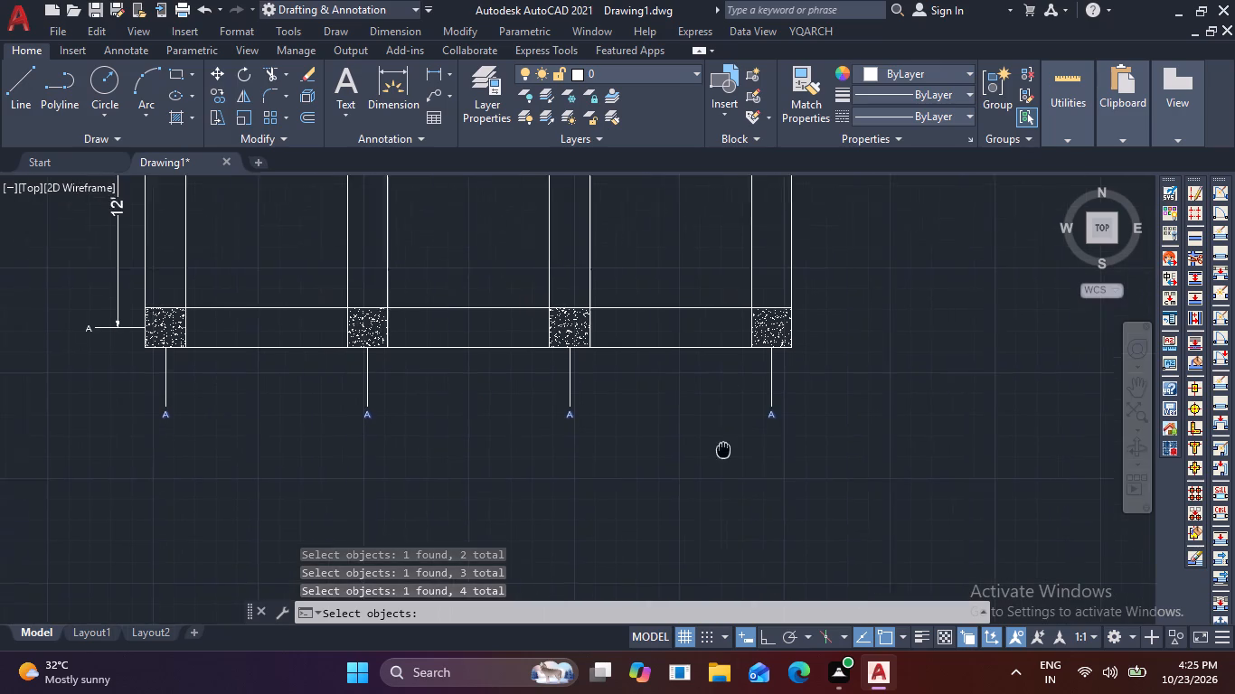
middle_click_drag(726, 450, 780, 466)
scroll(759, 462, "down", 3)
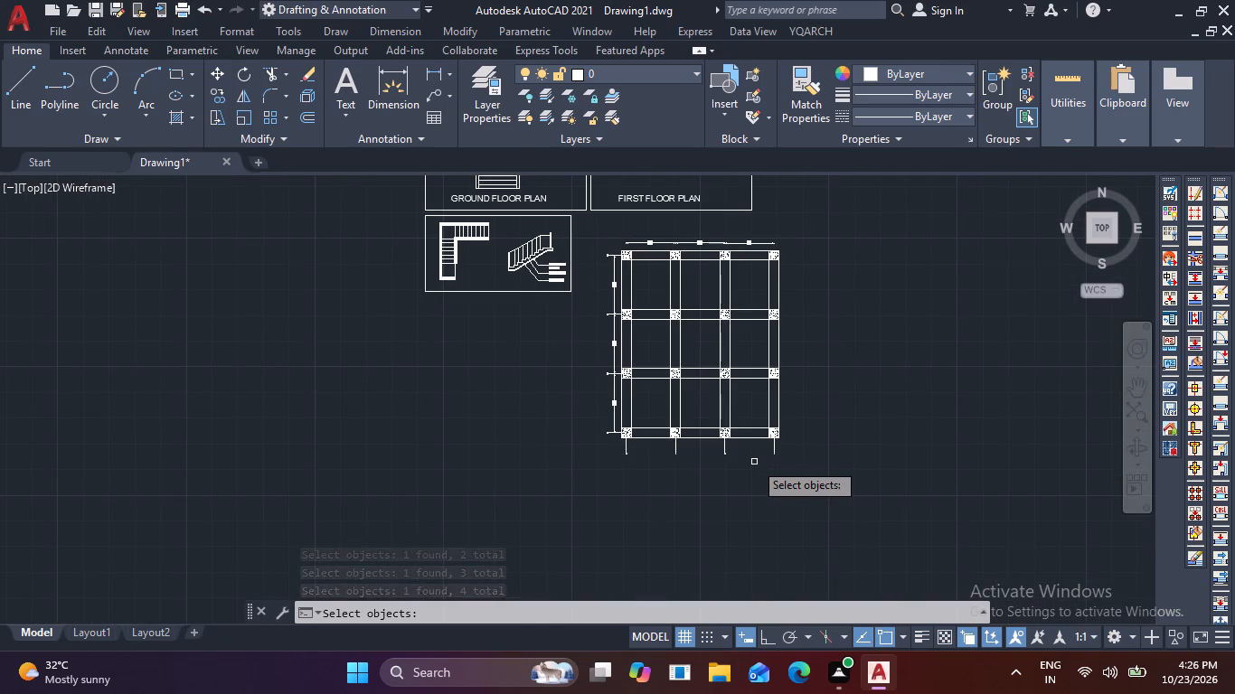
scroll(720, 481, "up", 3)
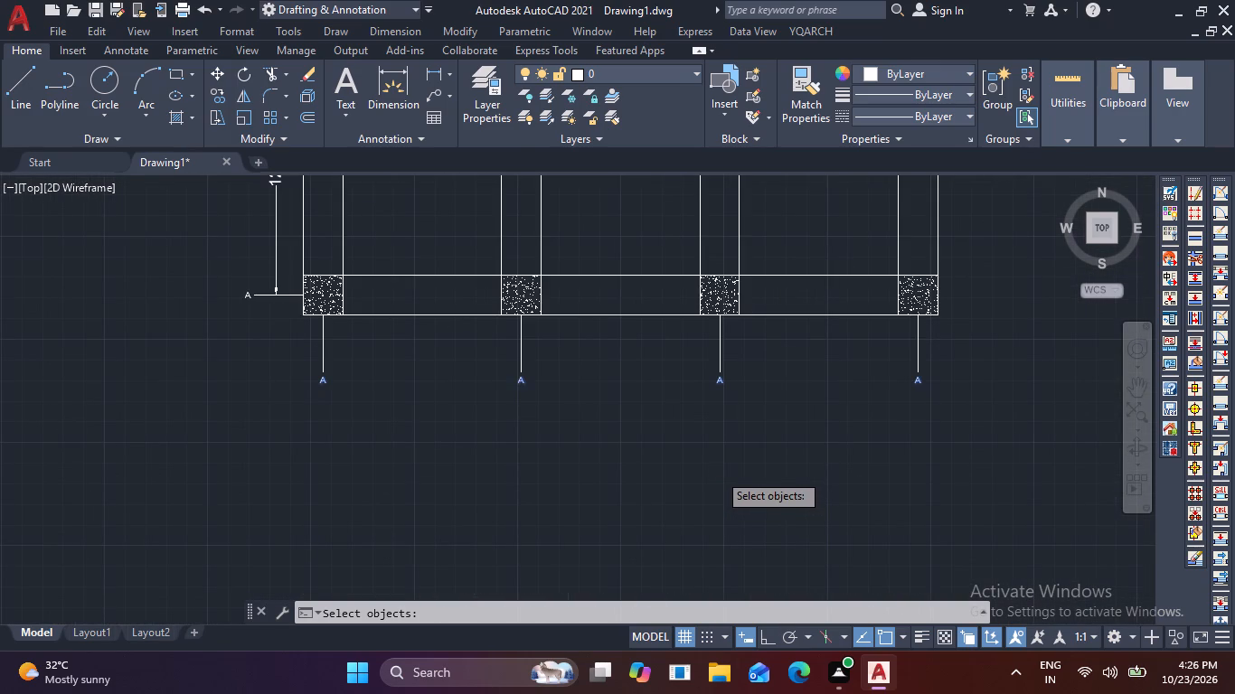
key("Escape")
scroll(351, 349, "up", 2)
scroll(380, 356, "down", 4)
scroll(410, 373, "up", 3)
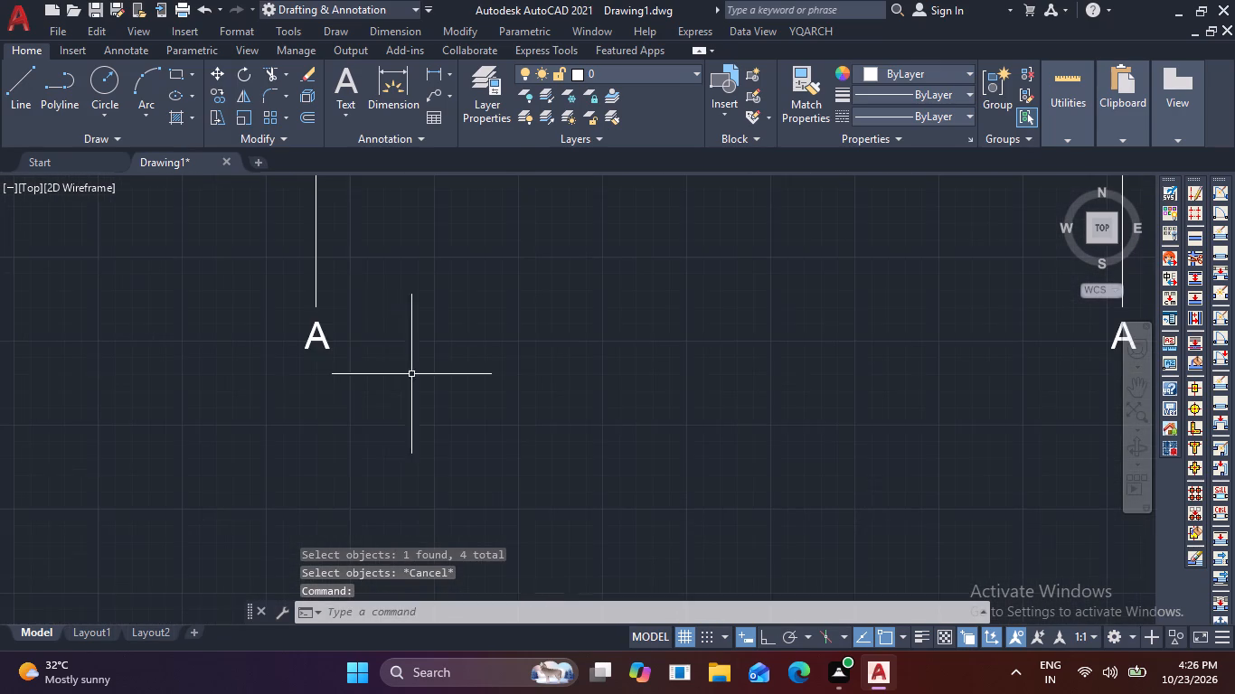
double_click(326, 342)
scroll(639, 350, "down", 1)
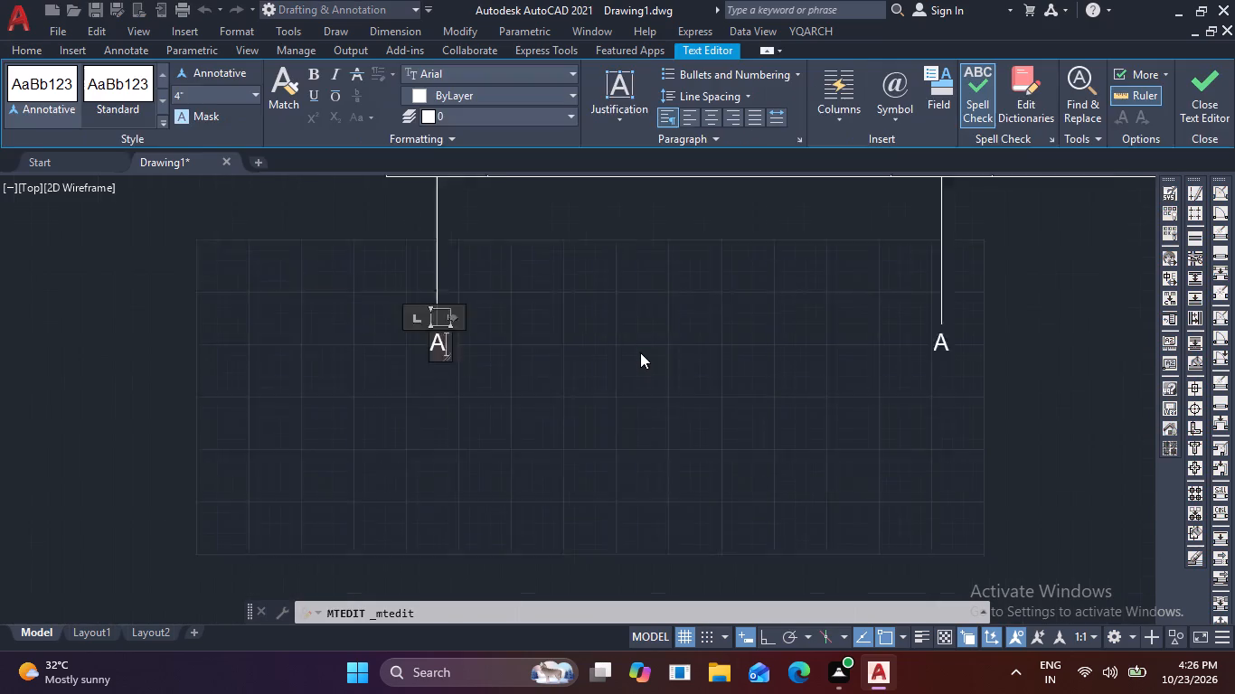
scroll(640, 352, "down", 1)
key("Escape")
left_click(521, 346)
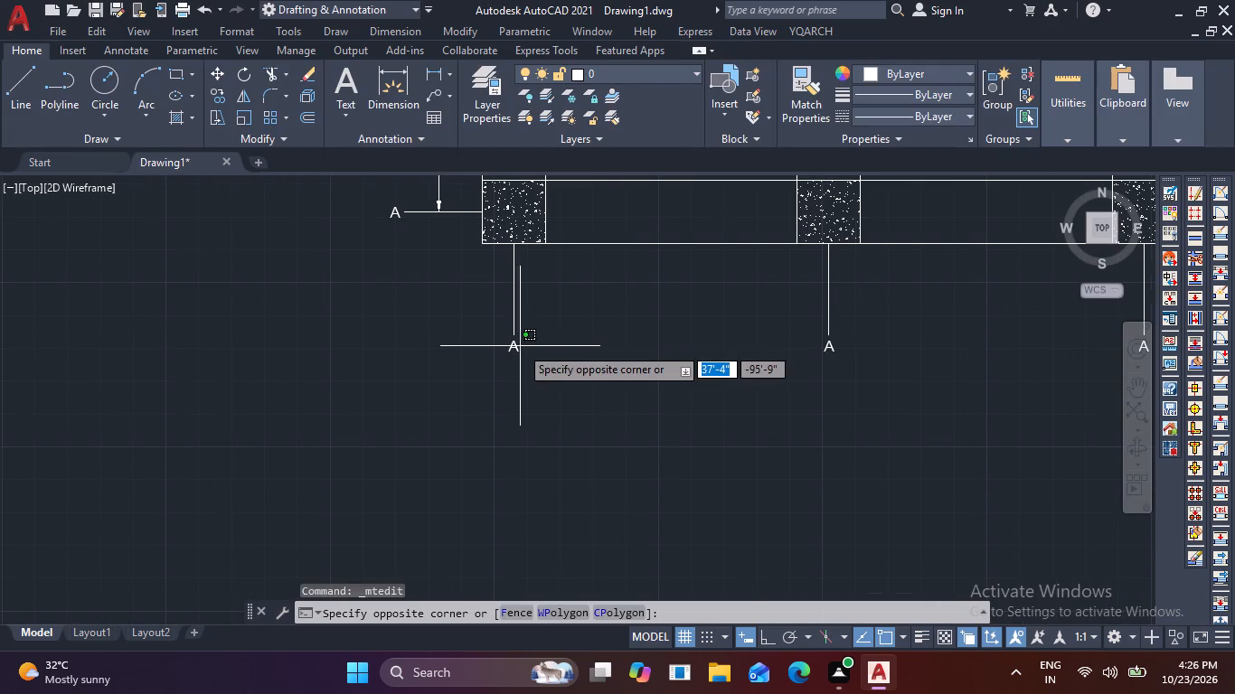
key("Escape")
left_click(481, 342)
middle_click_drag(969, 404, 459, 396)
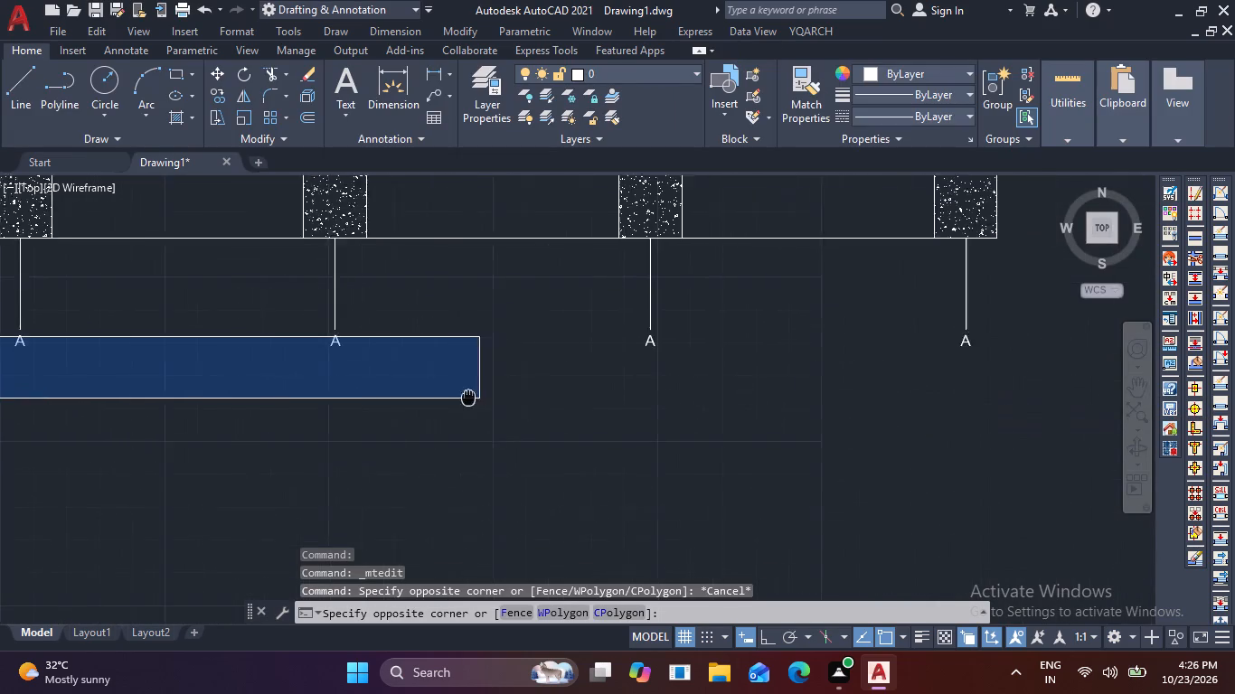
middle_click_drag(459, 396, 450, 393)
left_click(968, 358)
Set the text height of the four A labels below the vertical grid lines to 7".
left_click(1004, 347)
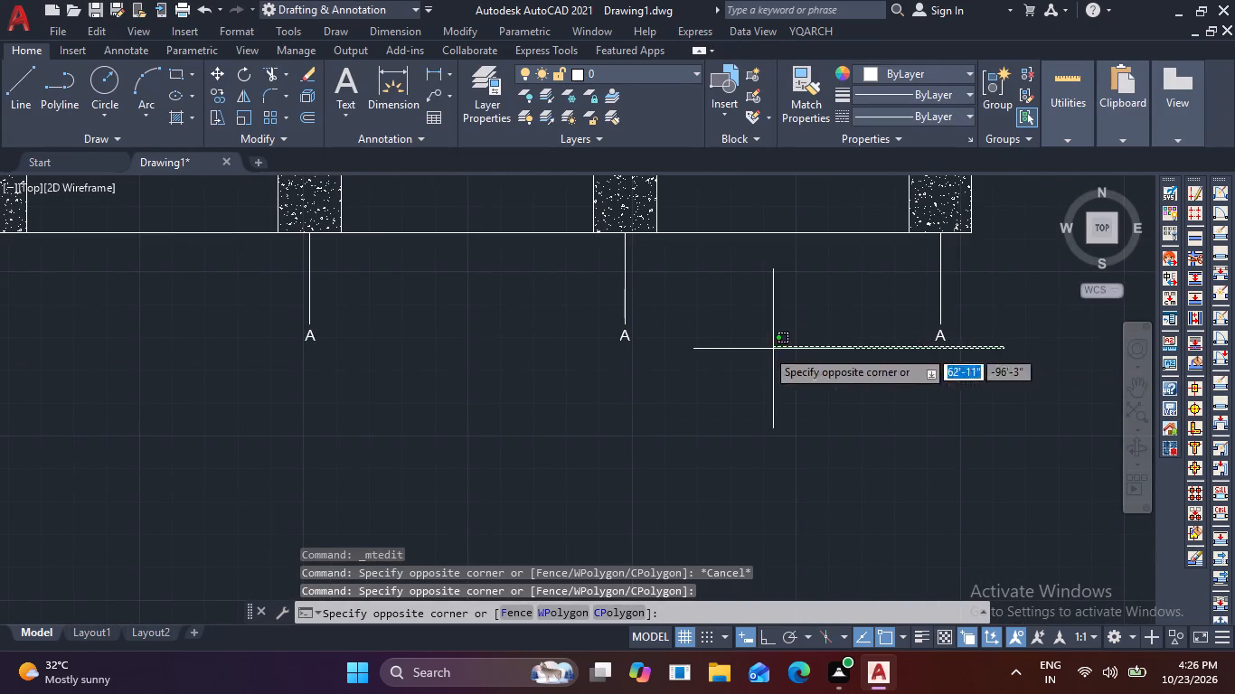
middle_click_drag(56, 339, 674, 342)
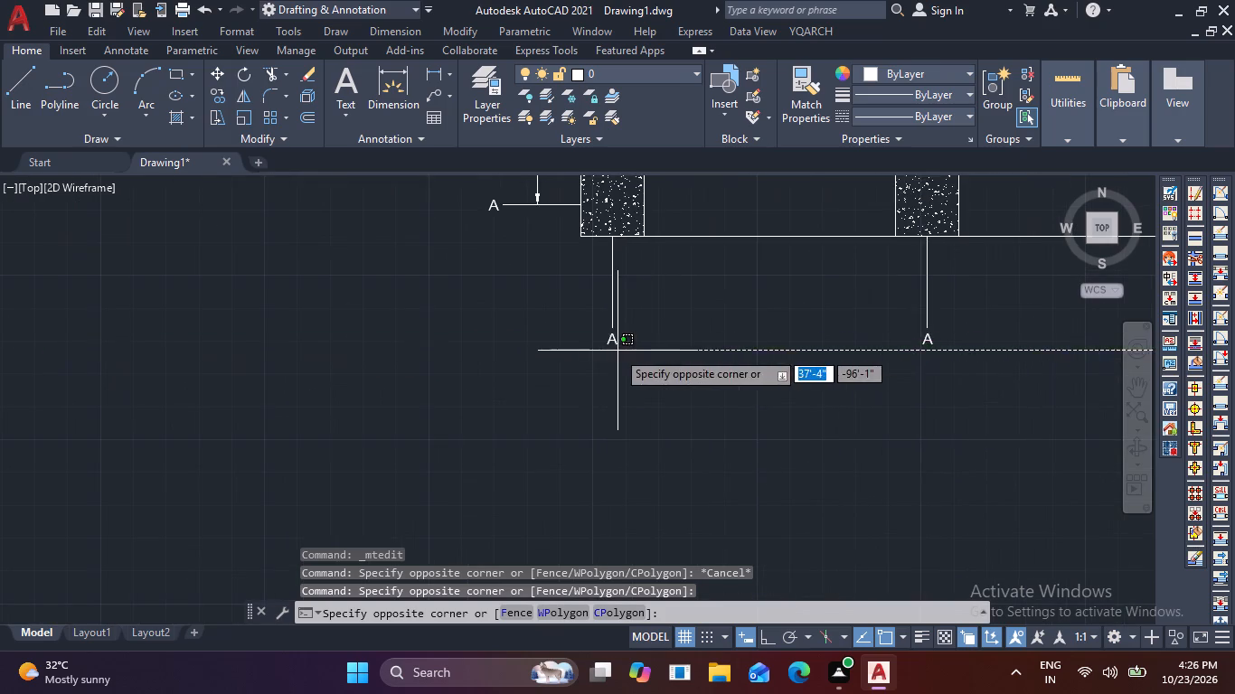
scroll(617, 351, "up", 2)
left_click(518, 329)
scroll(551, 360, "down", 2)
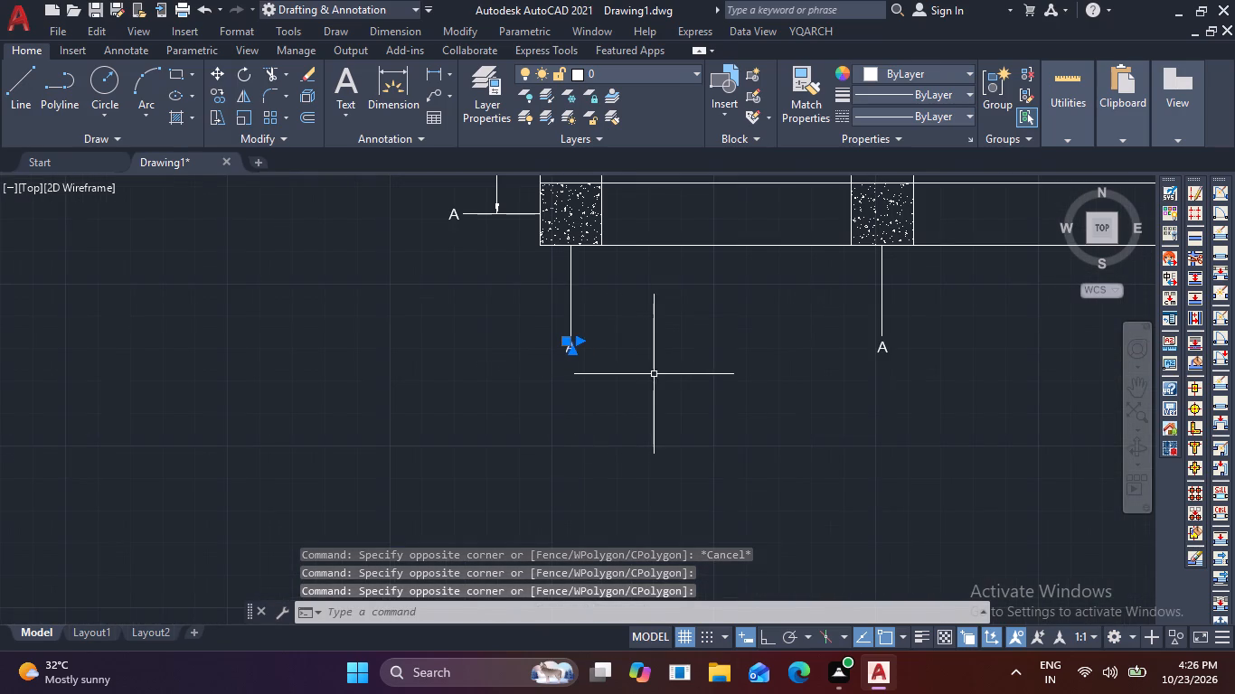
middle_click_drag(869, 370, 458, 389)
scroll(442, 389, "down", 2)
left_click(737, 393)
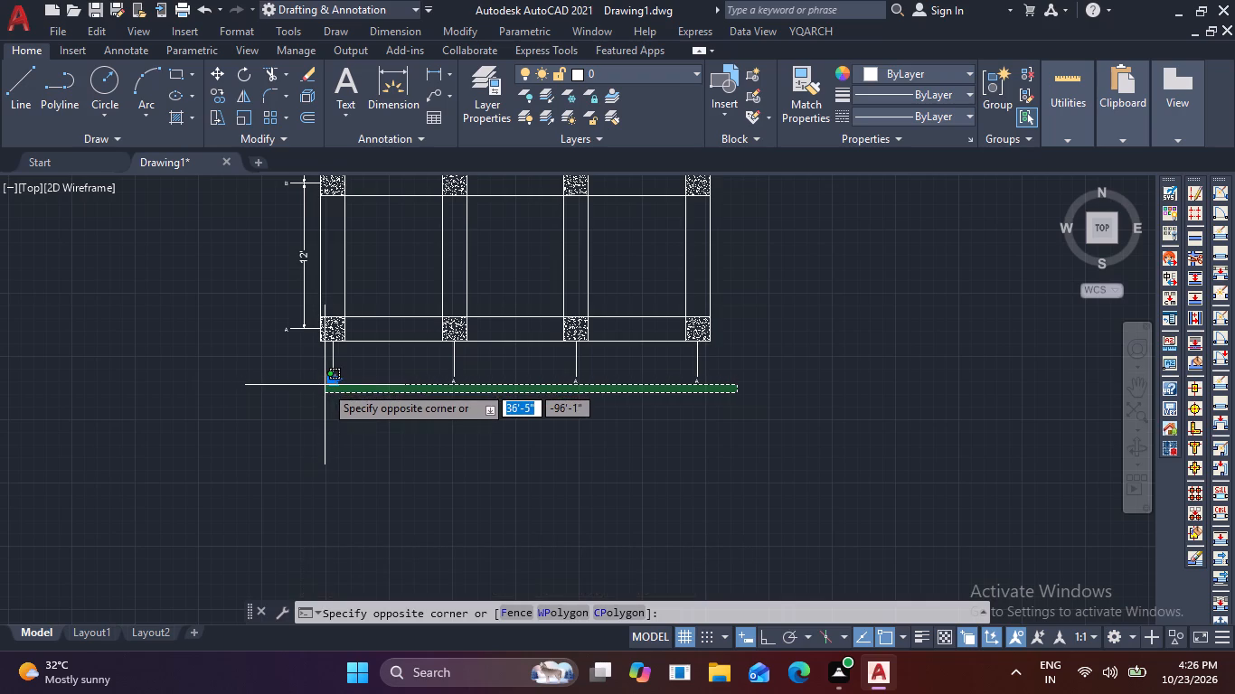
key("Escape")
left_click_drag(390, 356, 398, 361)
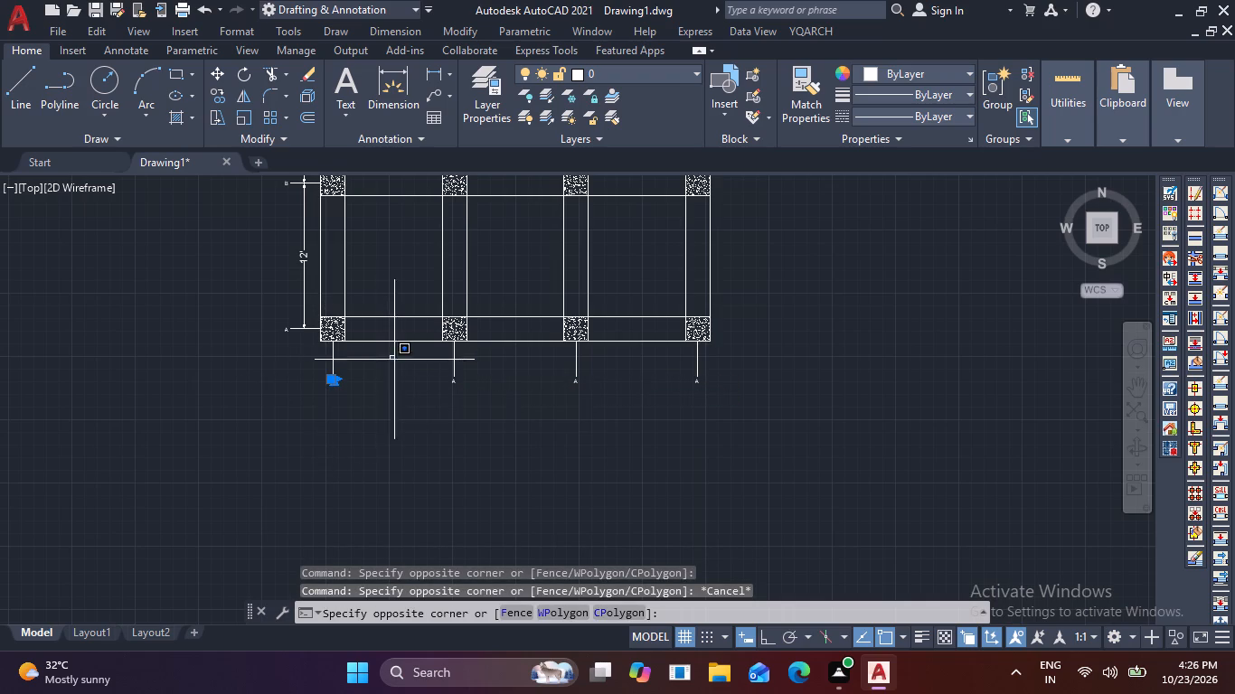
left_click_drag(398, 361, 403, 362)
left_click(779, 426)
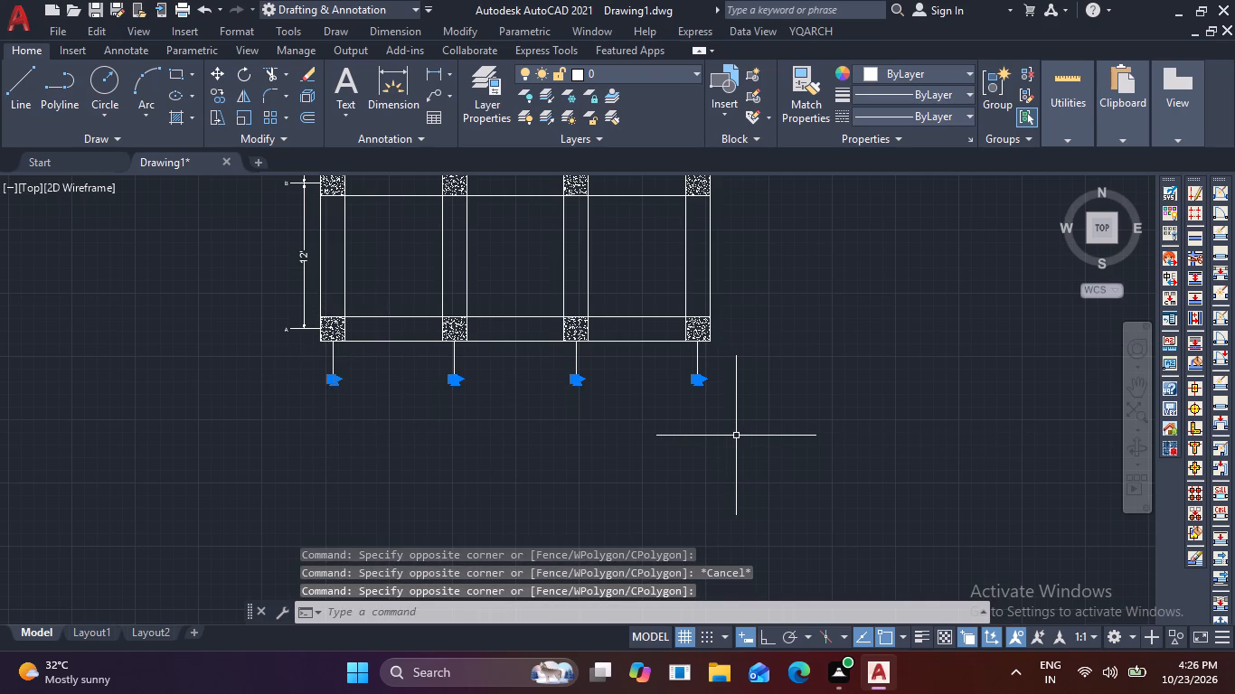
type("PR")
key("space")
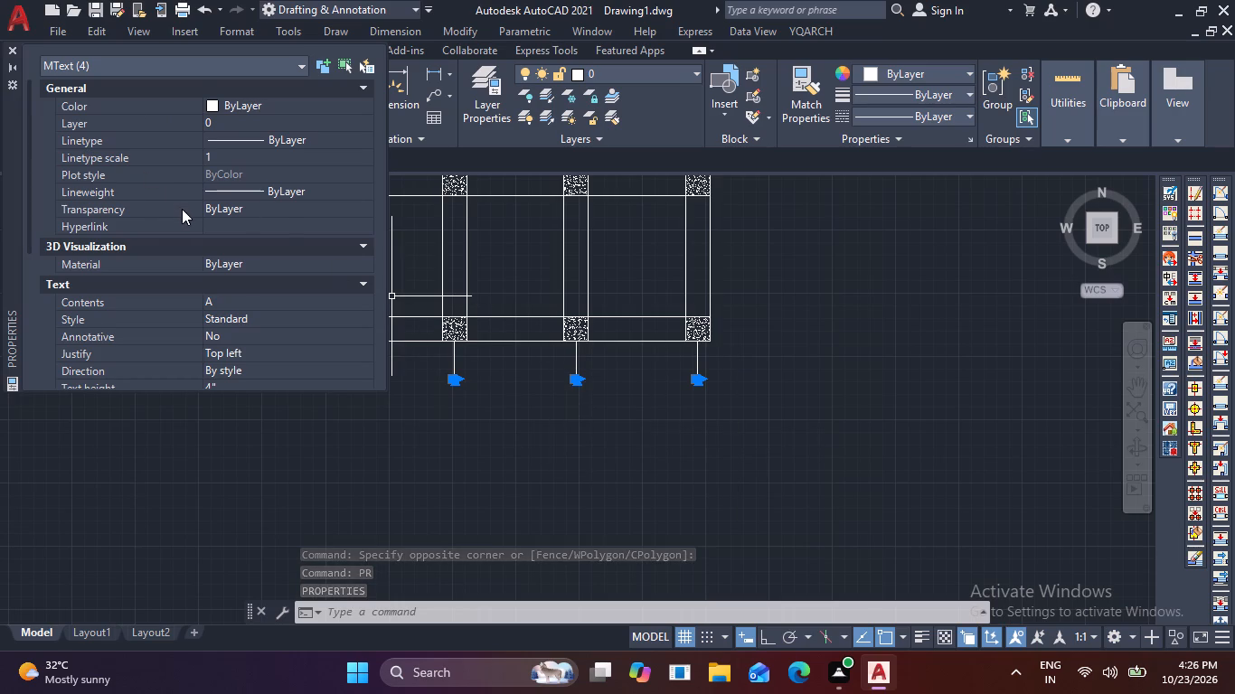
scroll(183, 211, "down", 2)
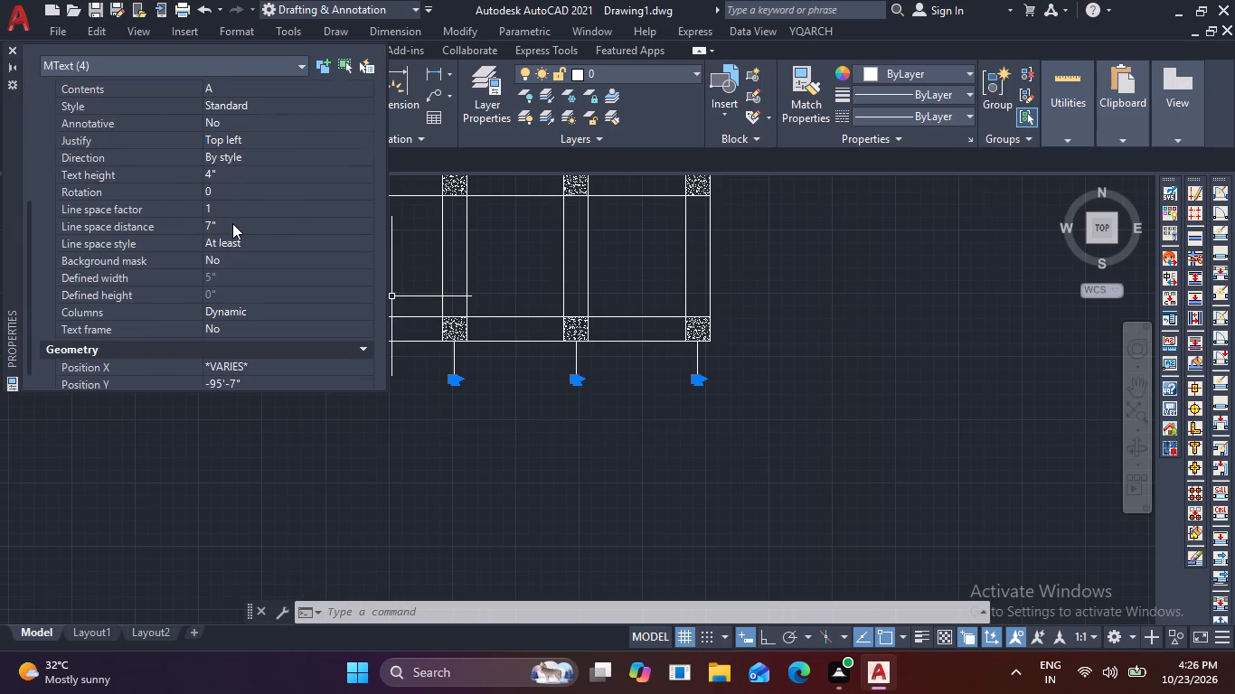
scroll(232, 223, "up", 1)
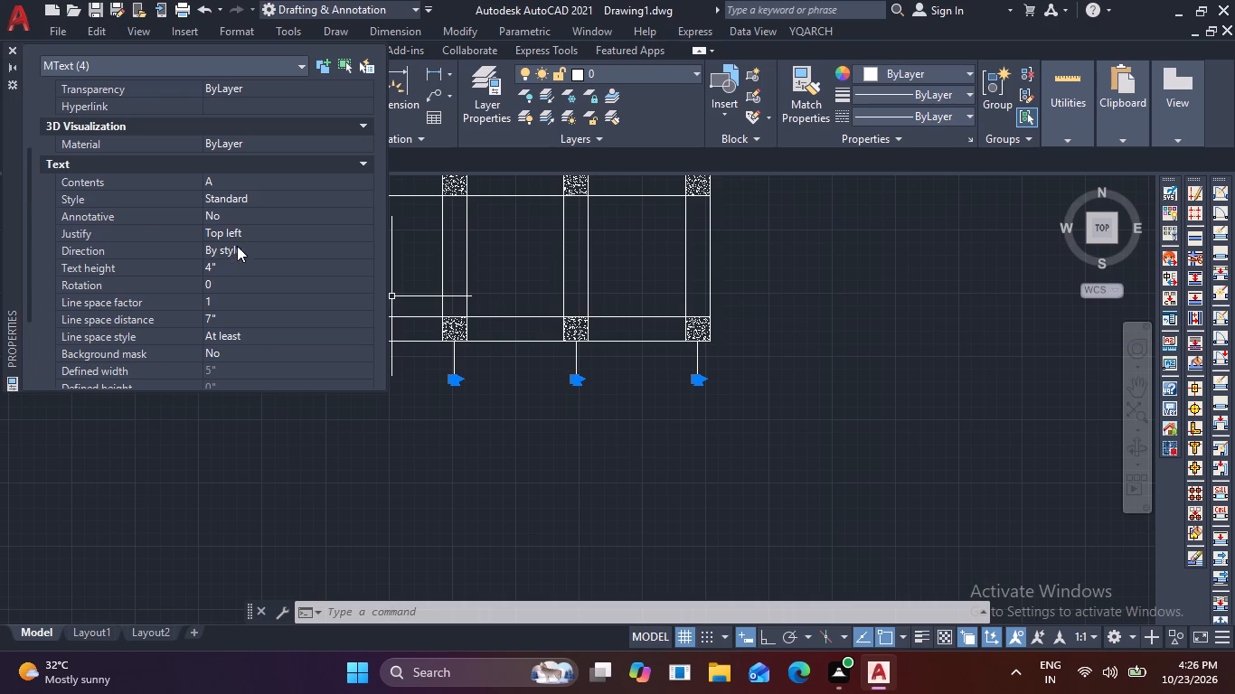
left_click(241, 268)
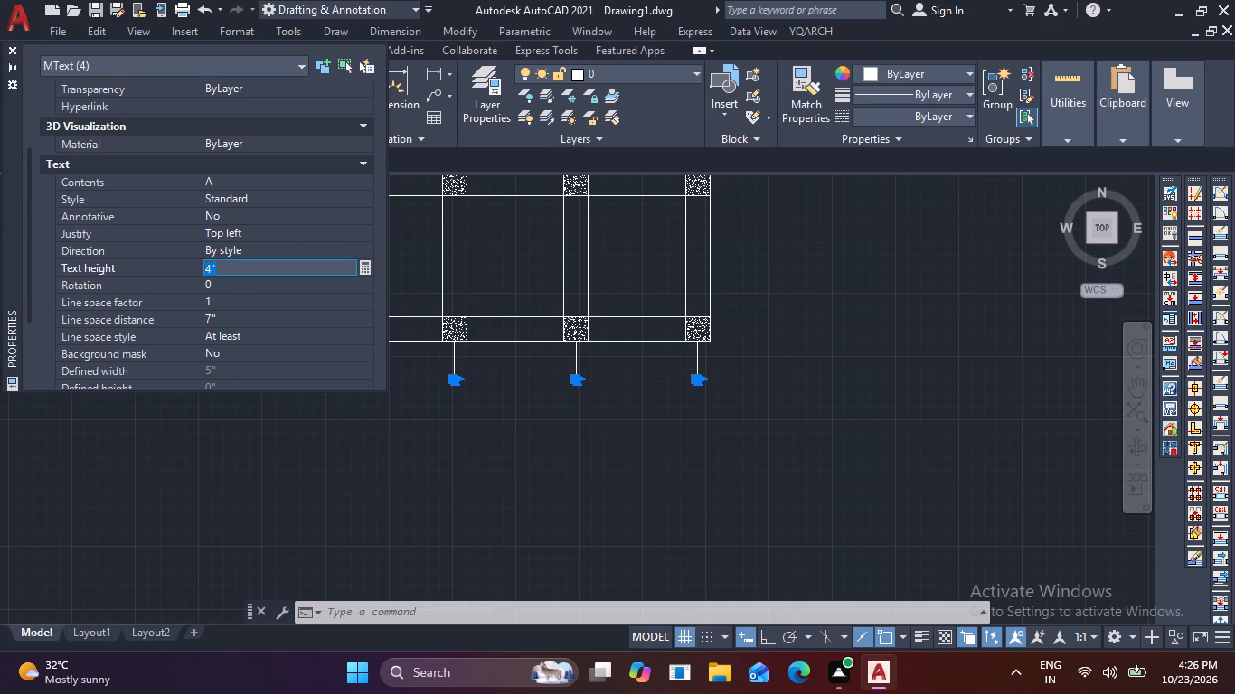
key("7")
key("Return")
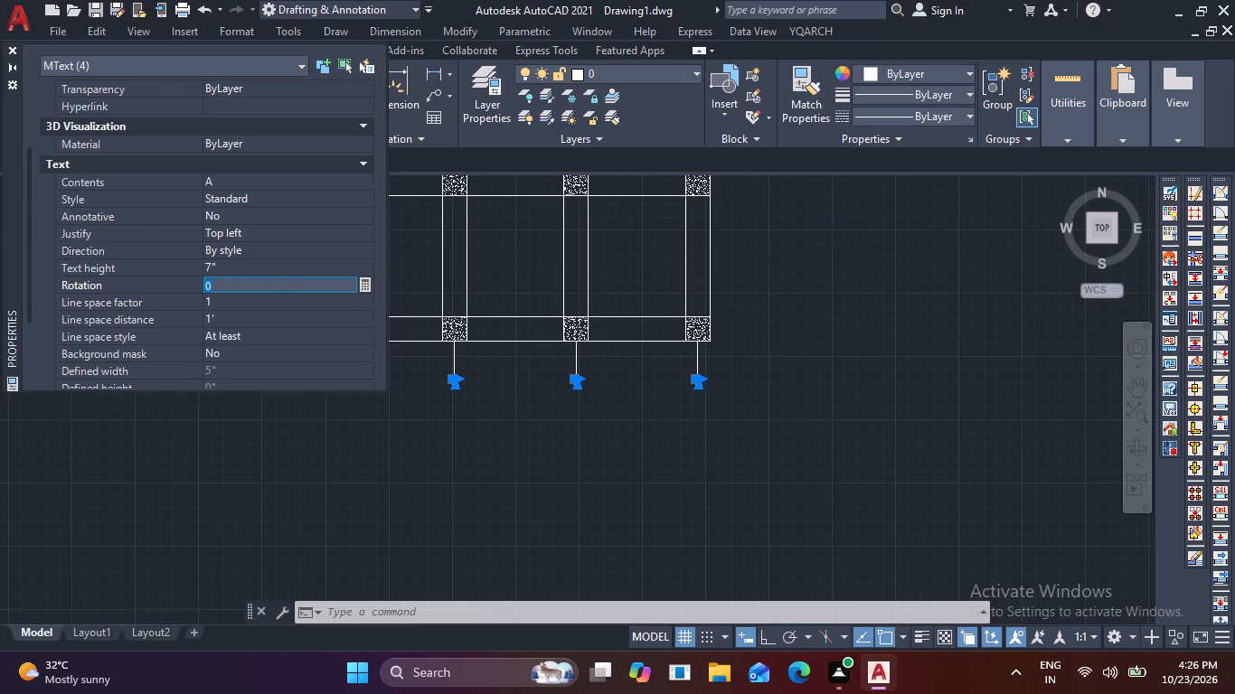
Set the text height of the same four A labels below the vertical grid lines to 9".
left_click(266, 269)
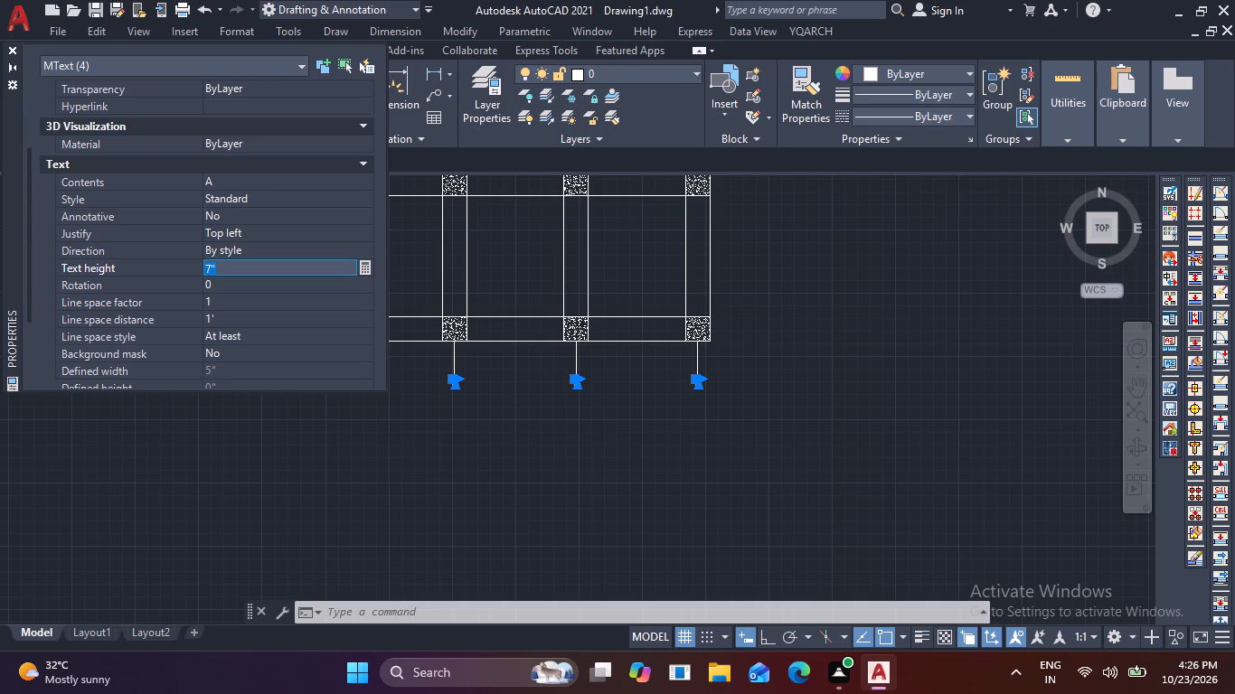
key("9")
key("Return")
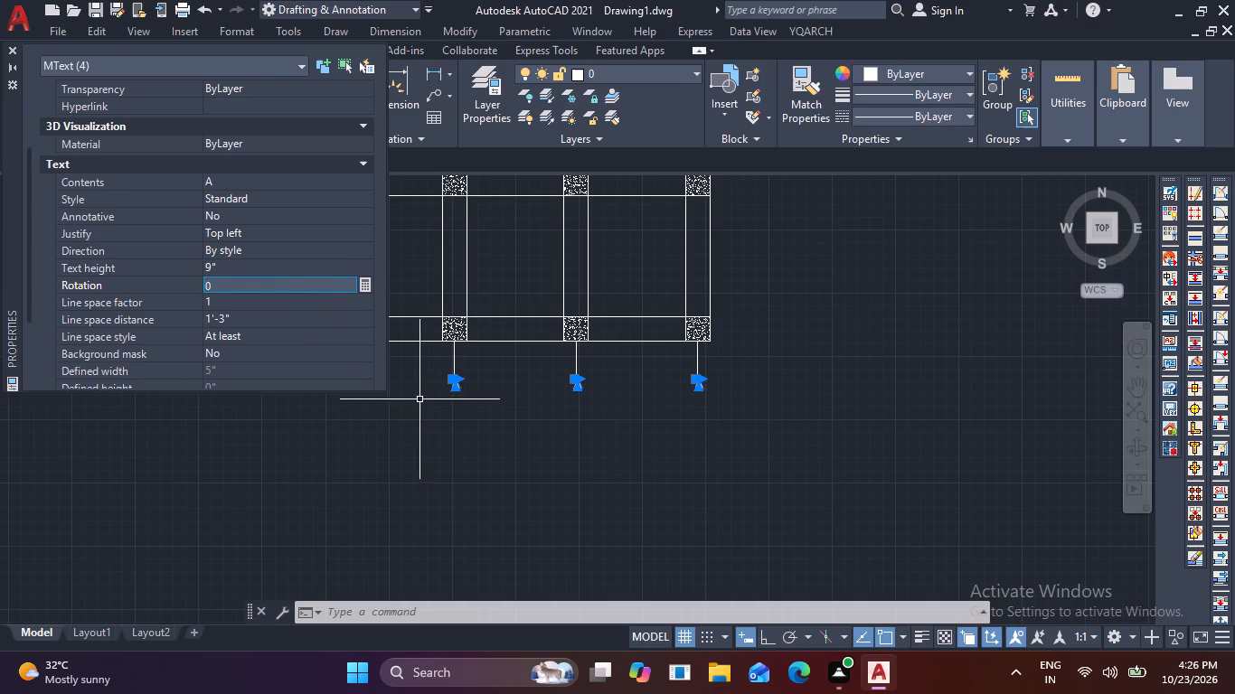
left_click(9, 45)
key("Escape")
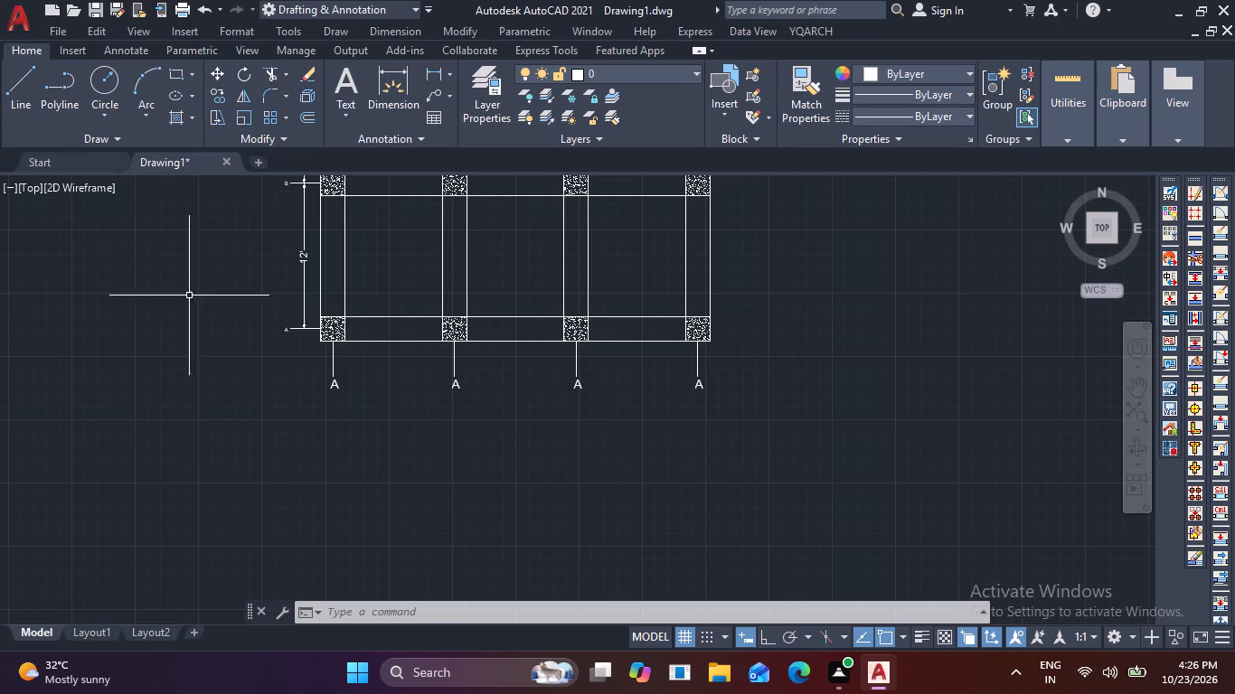
Set the text height of the four A labels below the vertical grid lines to 15".
scroll(271, 399, "down", 3)
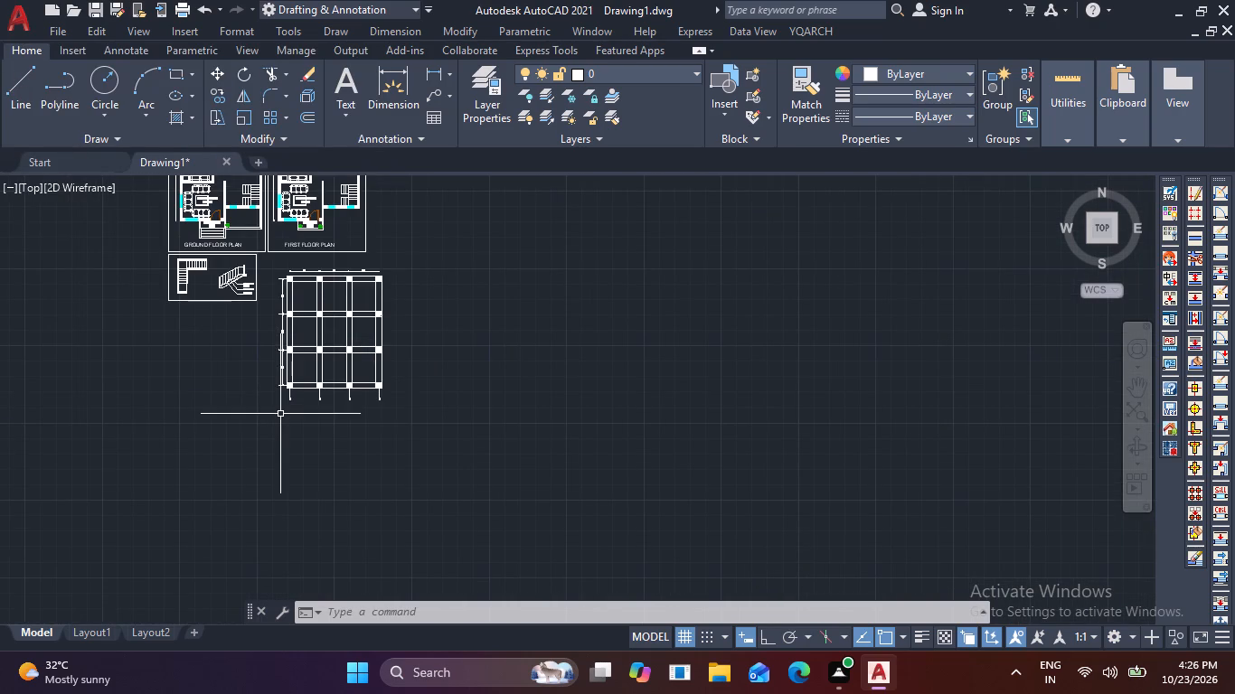
scroll(283, 415, "up", 2)
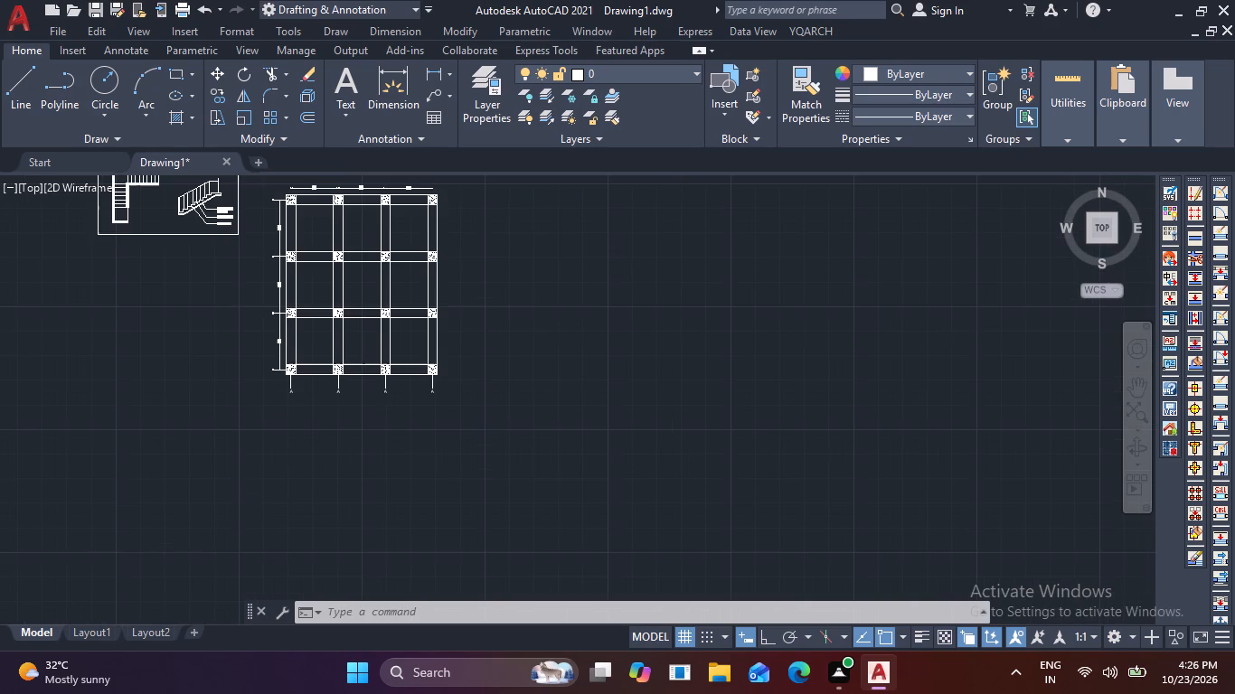
scroll(283, 415, "up", 1)
left_click(269, 338)
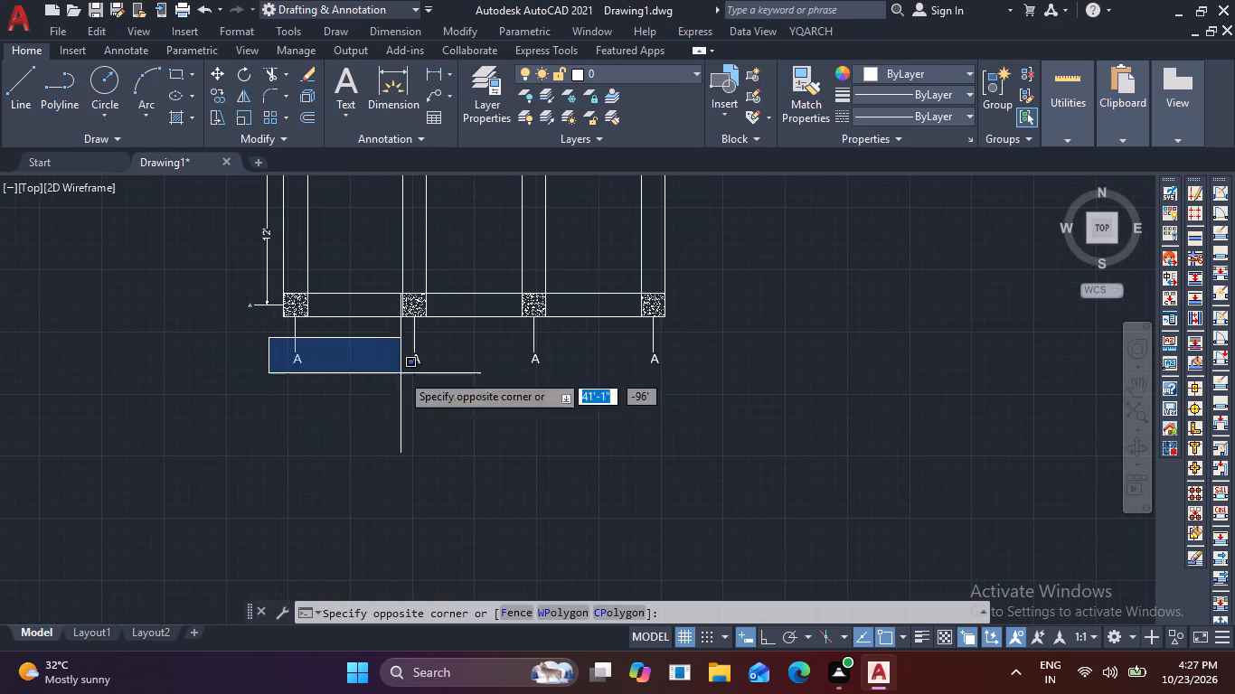
left_click(754, 421)
key("p")
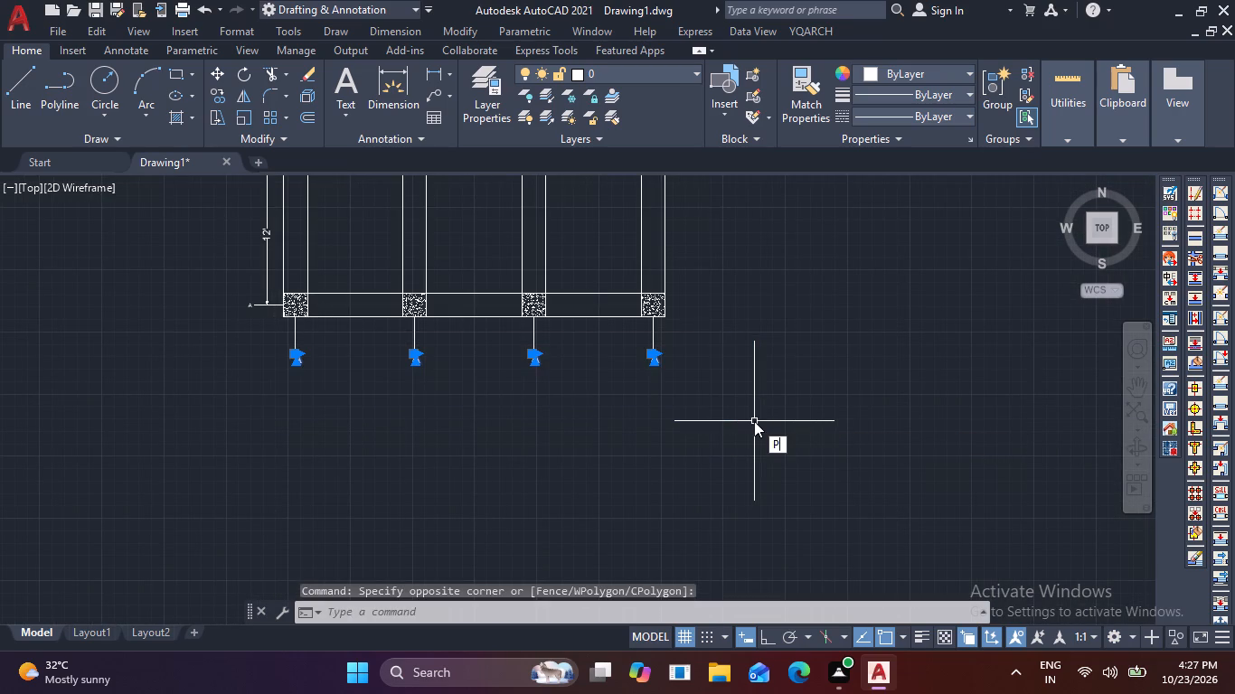
type("R")
key("space")
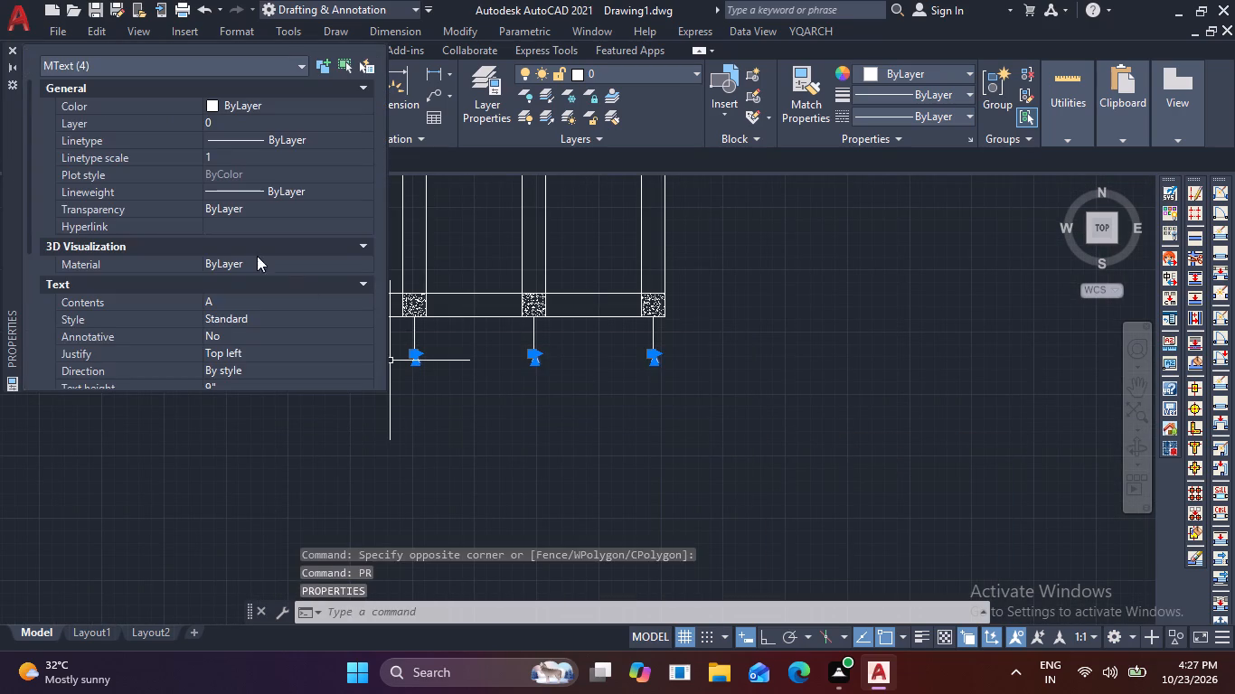
scroll(221, 242, "down", 2)
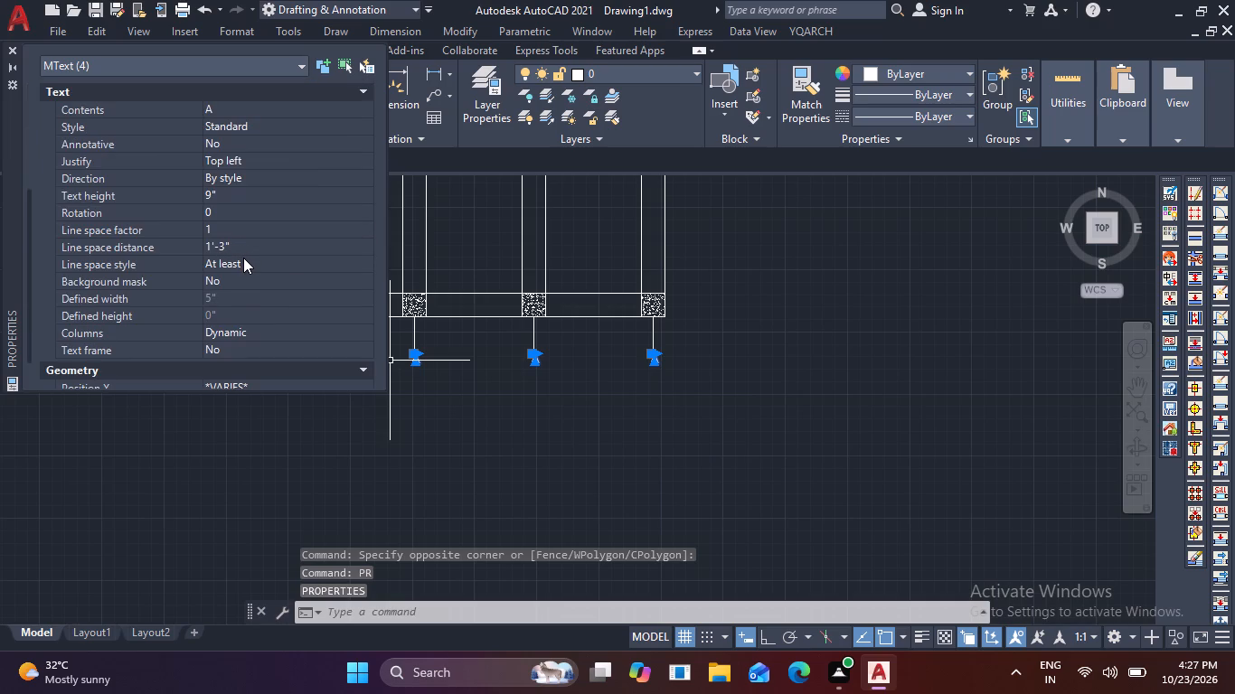
scroll(243, 258, "down", 2)
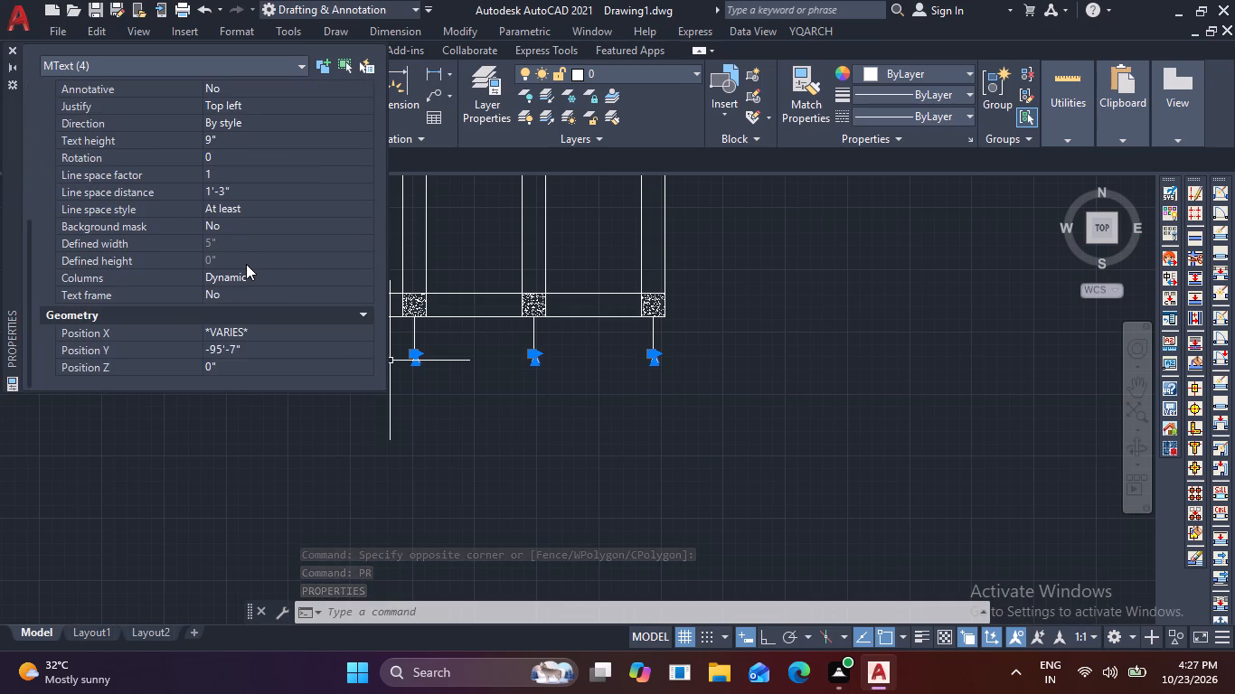
scroll(246, 269, "down", 2)
scroll(246, 269, "up", 2)
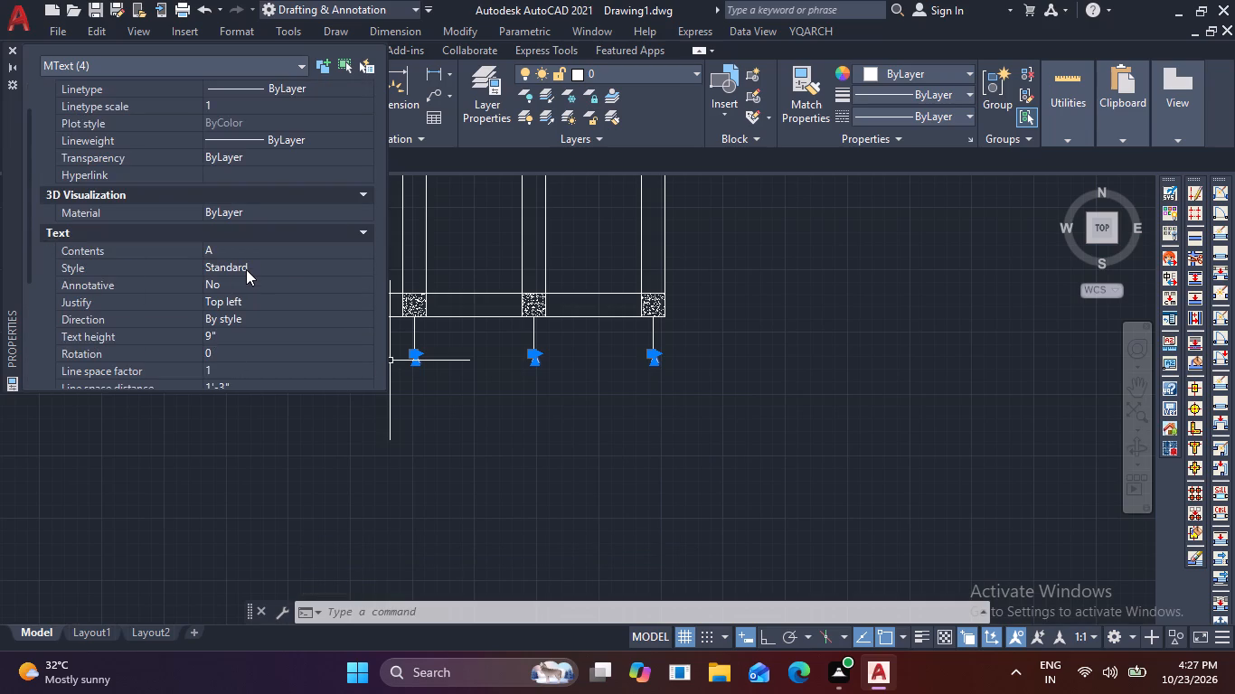
left_click(245, 335)
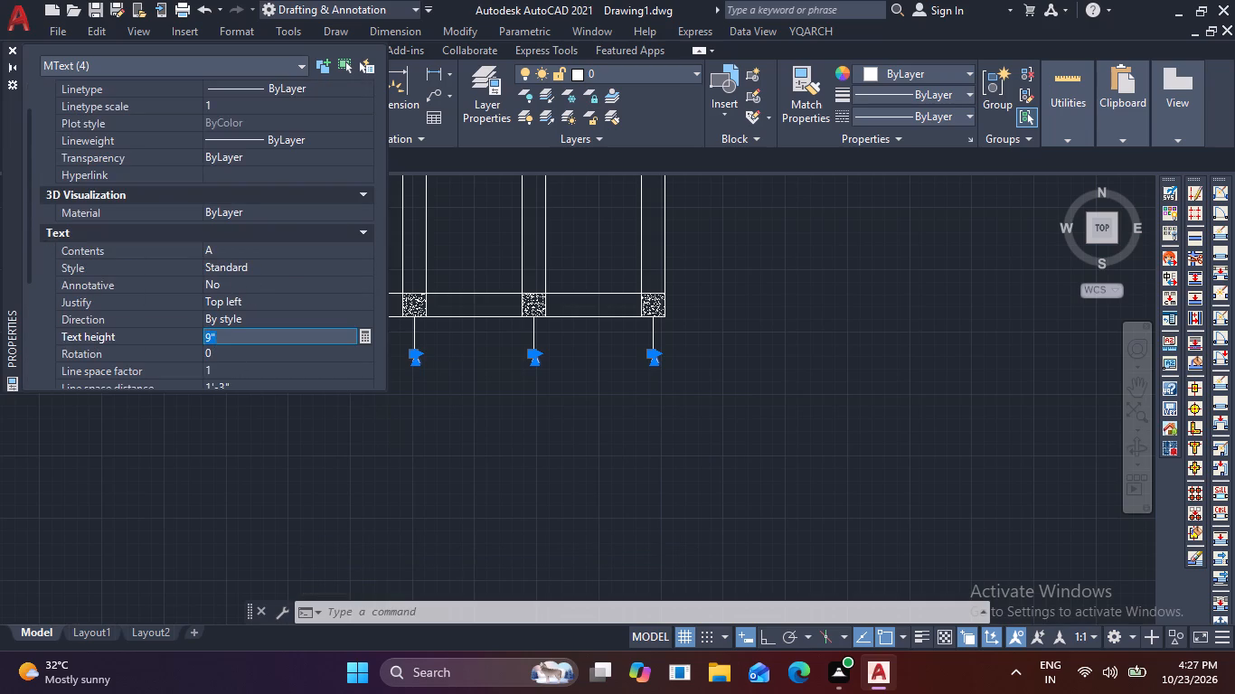
type("15")
key("Return")
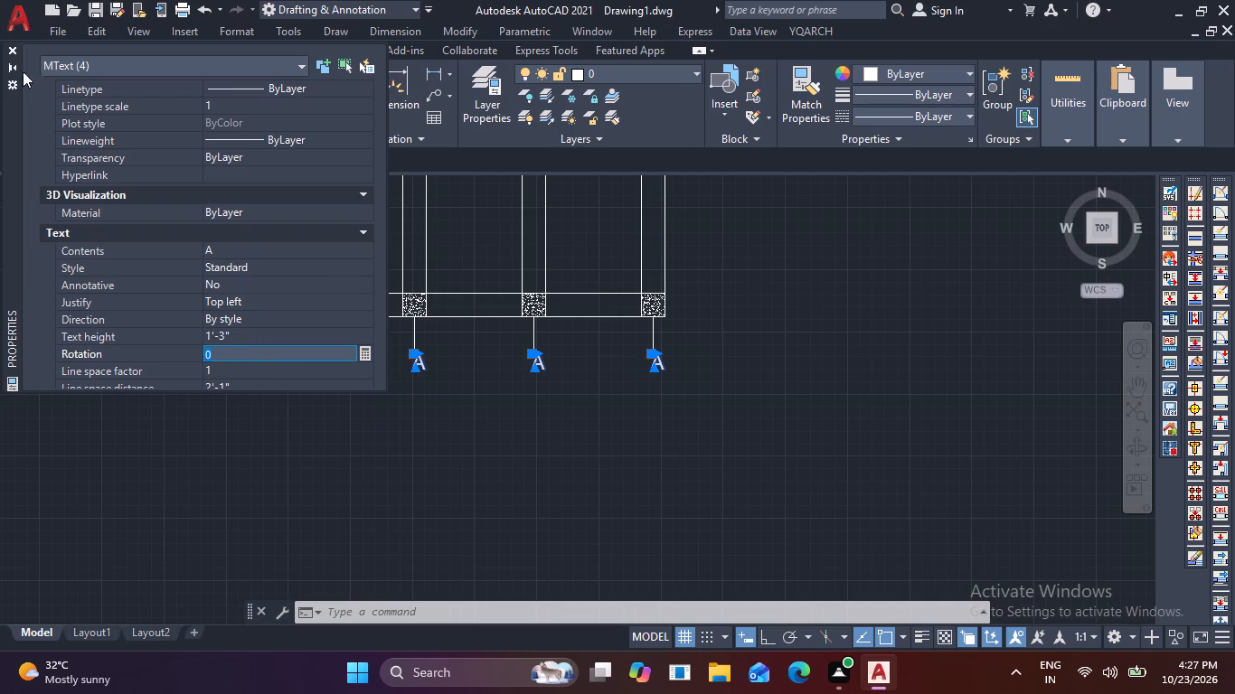
left_click(14, 49)
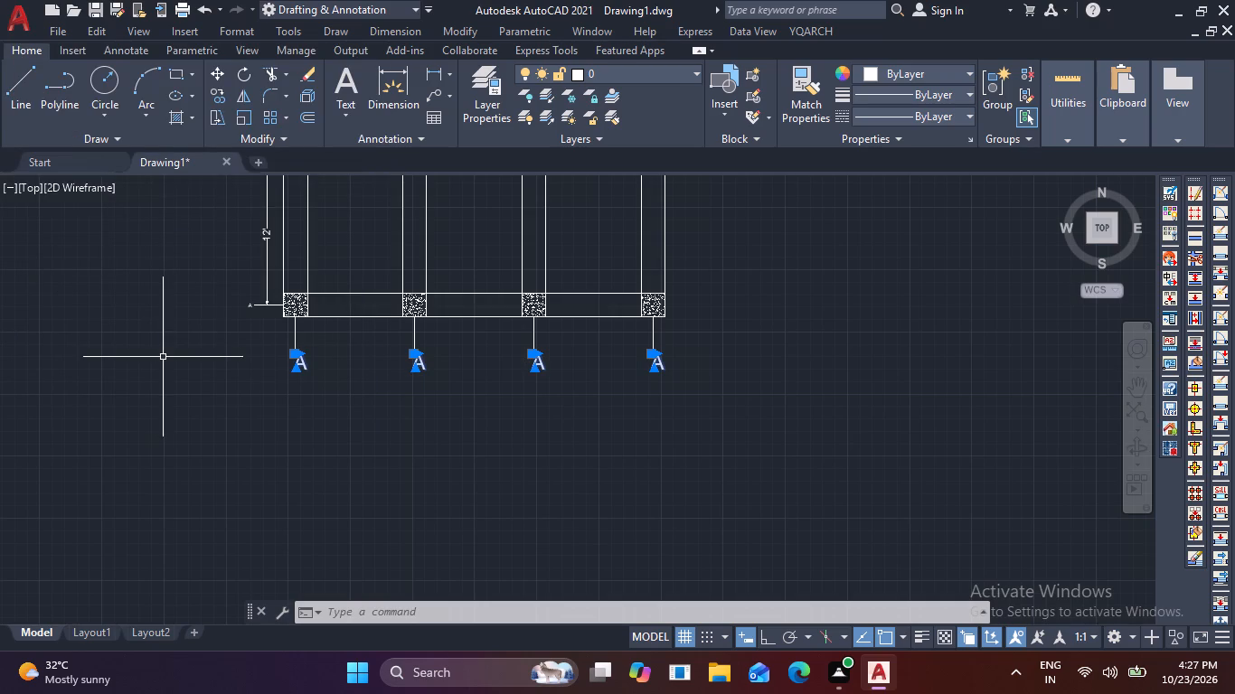
key("Escape")
Set the text height of the four row labels A to D beside the horizontal grid lines to 15".
scroll(163, 357, "down", 1)
middle_click_drag(163, 357, 416, 541)
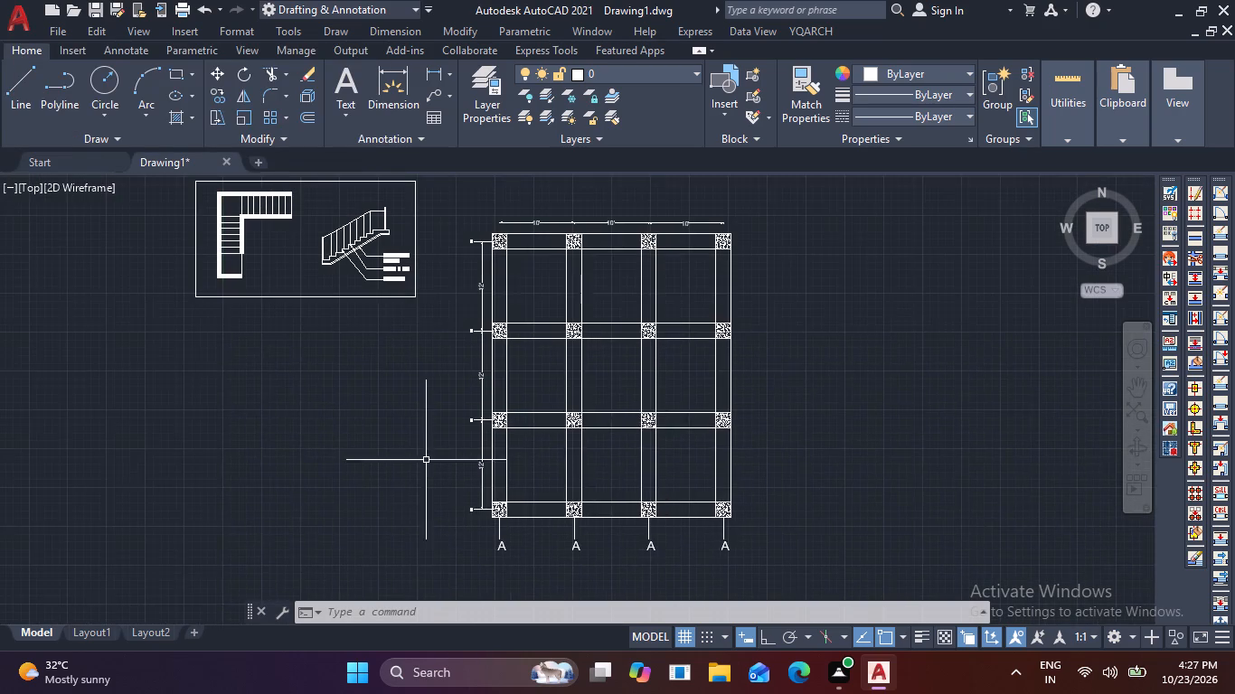
left_click(457, 212)
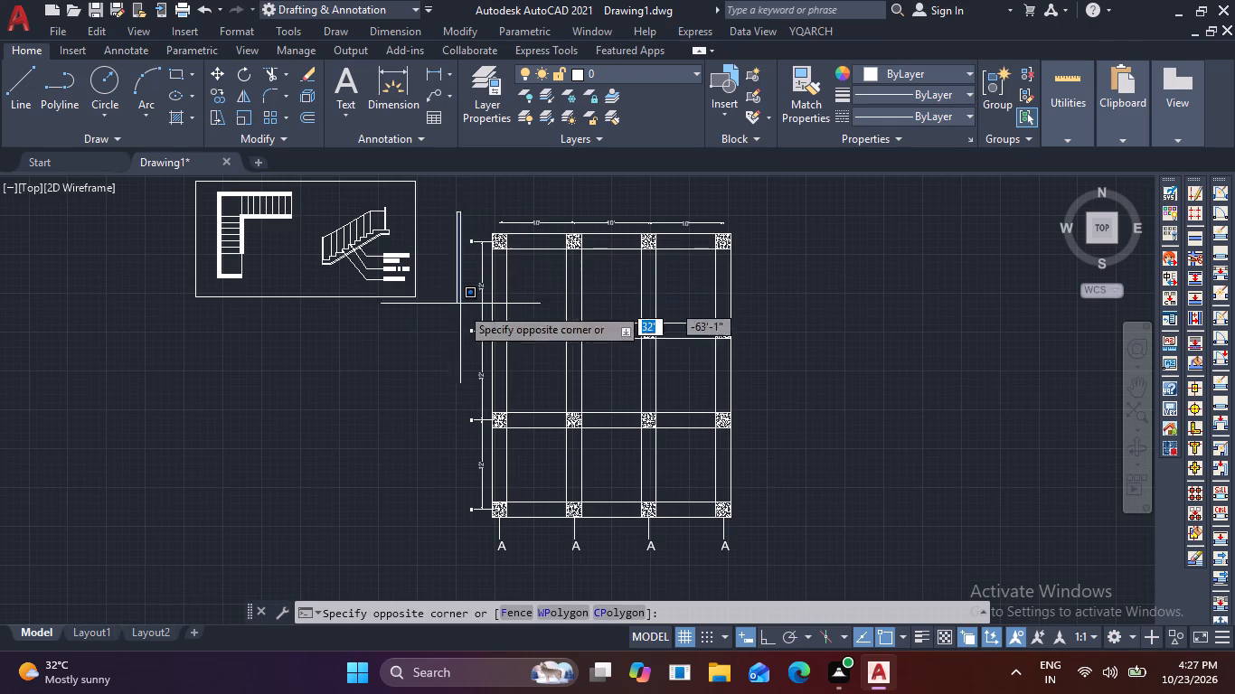
left_click(475, 537)
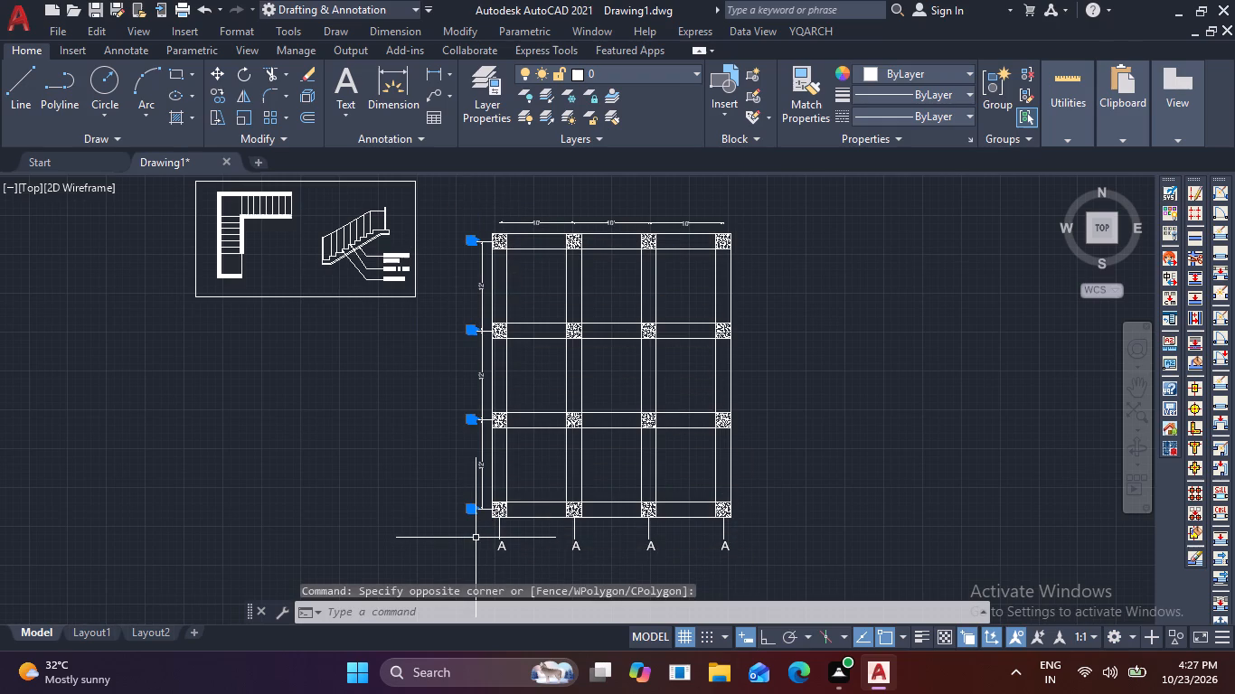
key("p")
key("r")
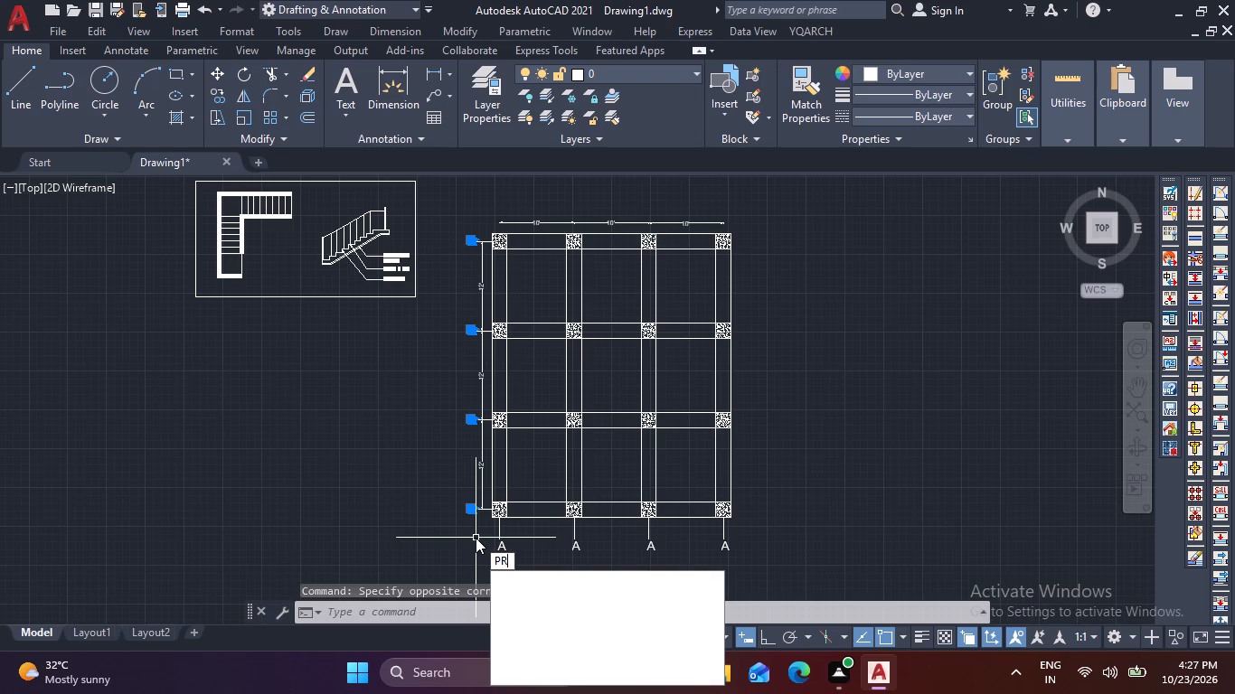
key("space")
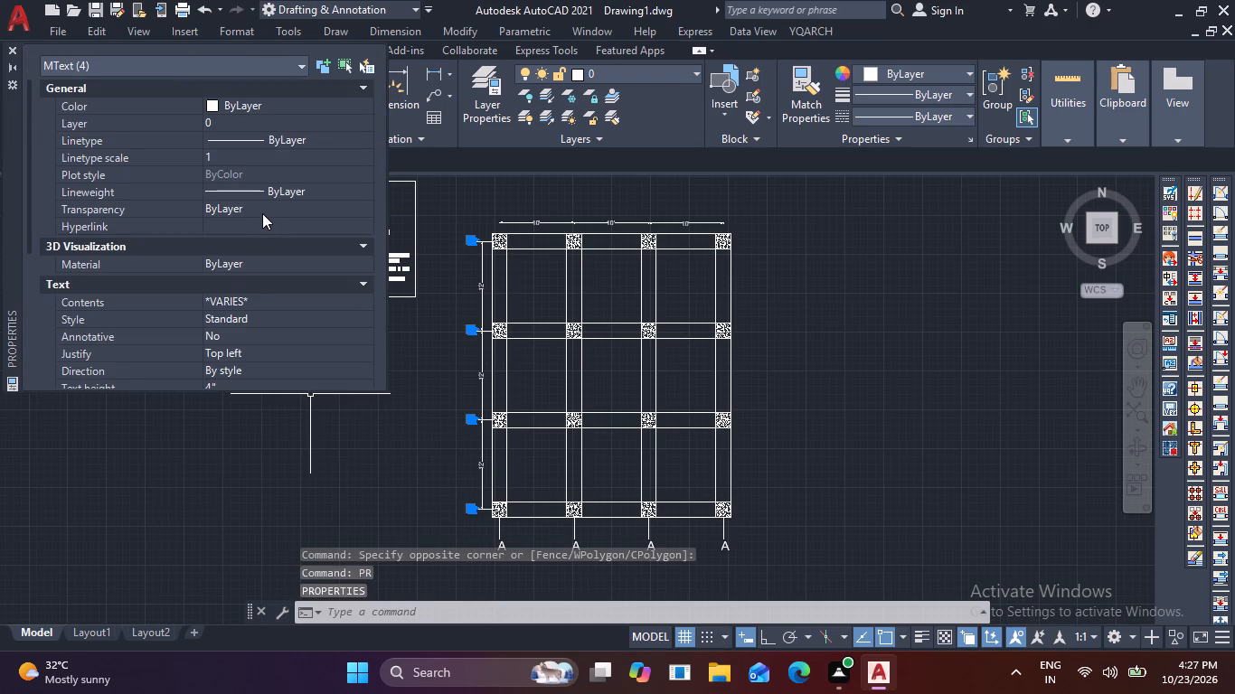
scroll(262, 213, "down", 1)
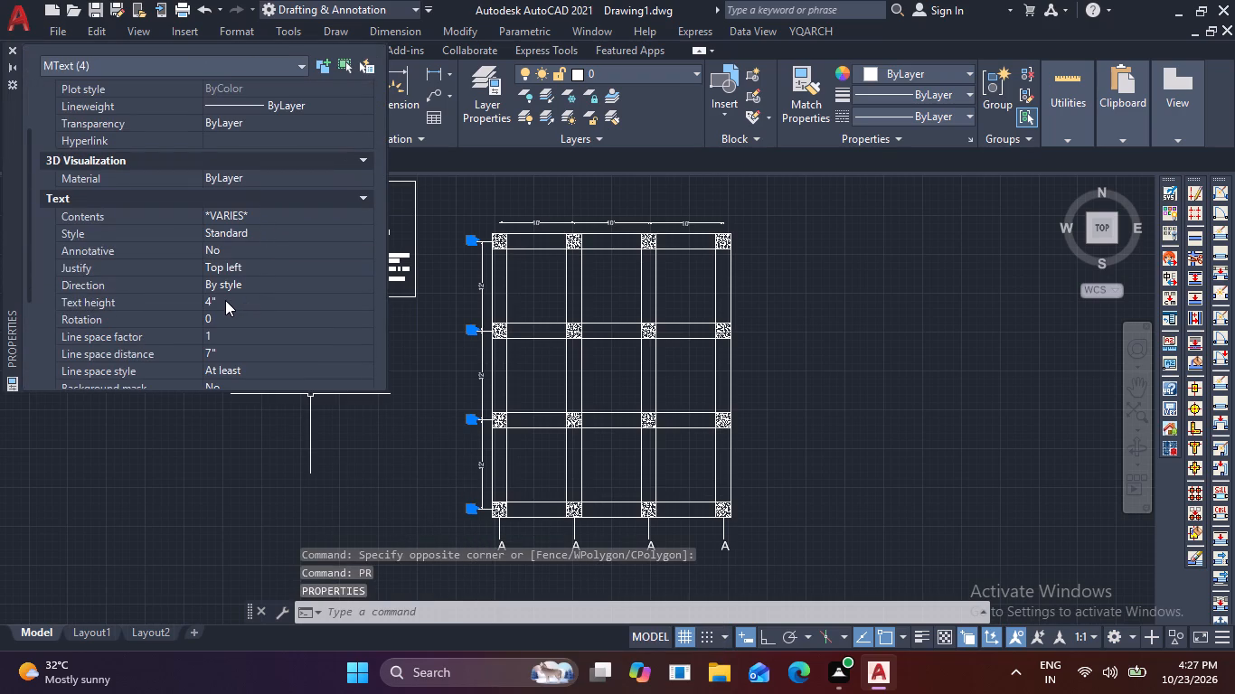
left_click(225, 300)
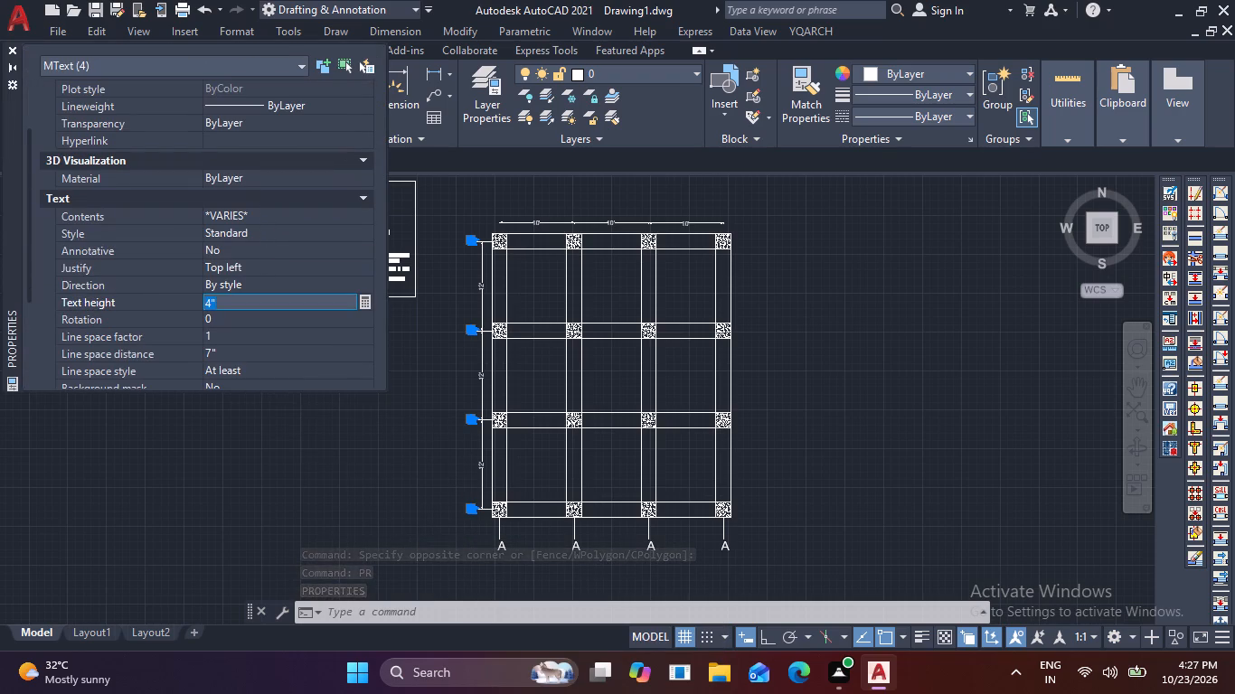
key("grave")
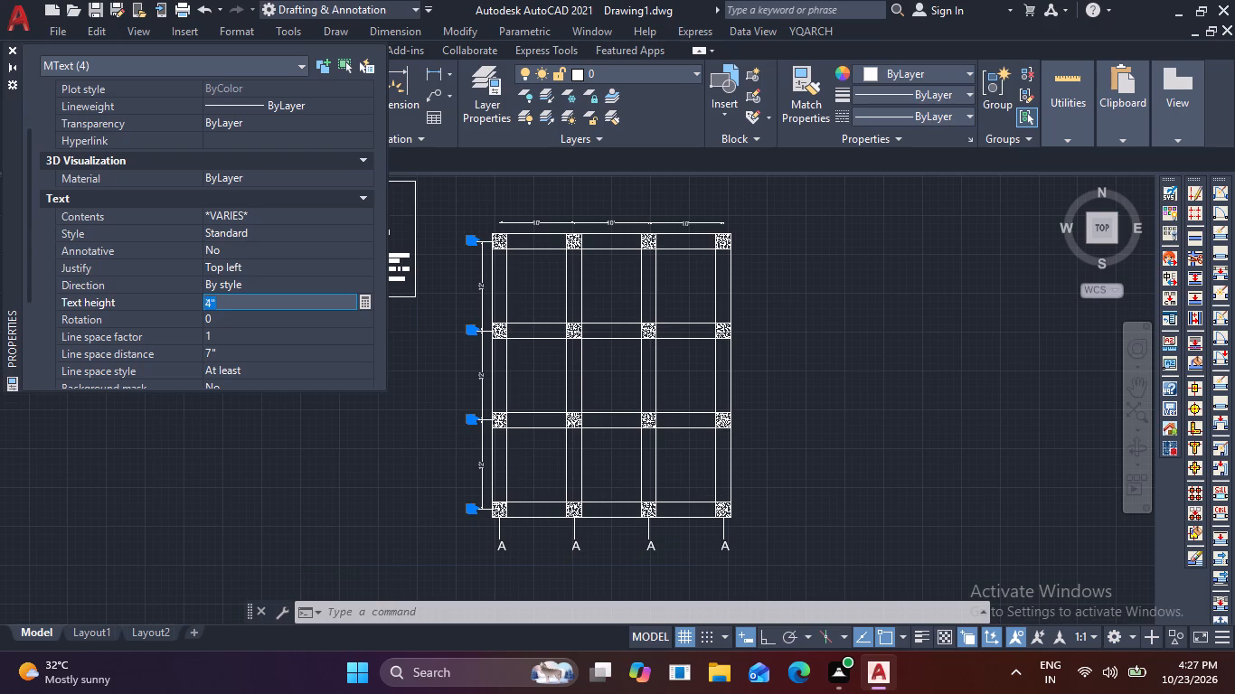
key("BackSpace")
type("15")
key("Return")
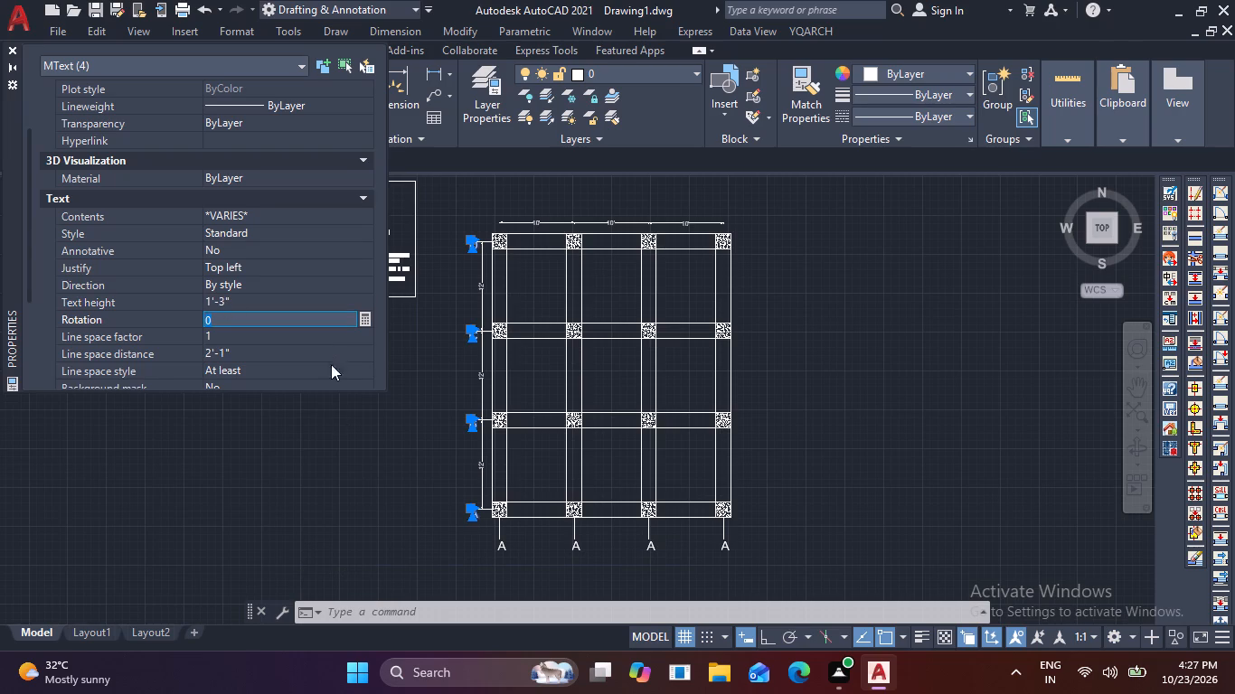
left_click(13, 53)
key("Escape")
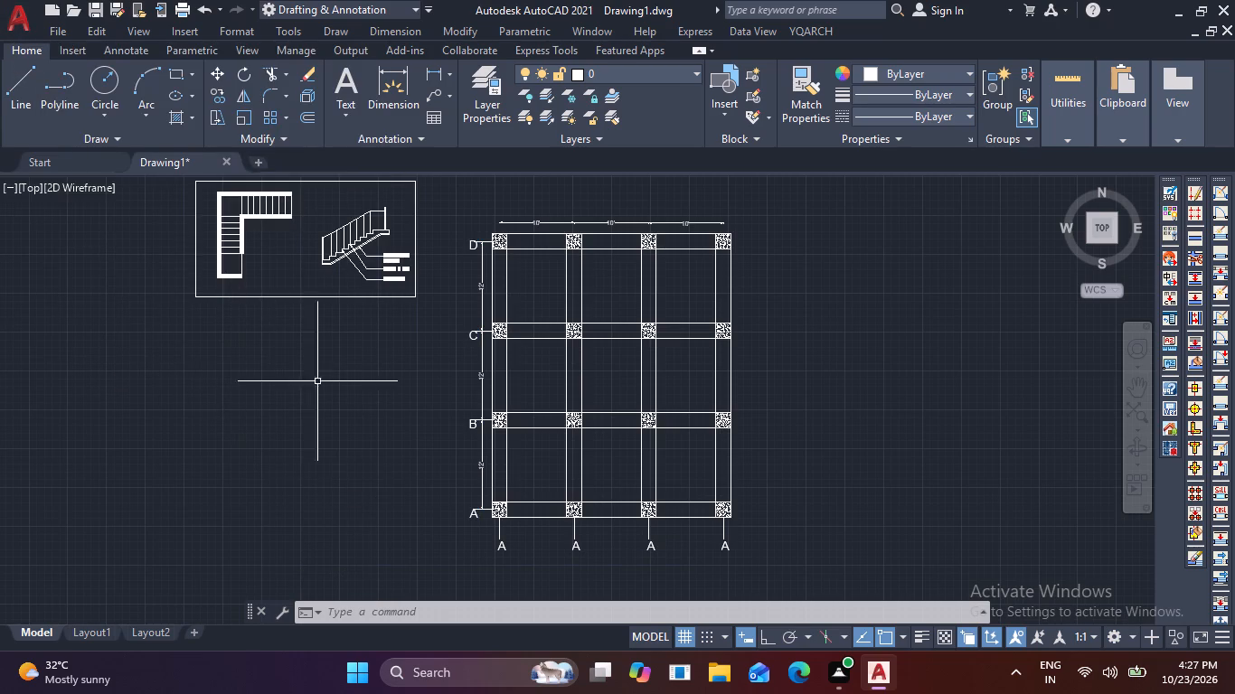
Move the four row labels A to D together about 1'-1" outward, clear of and centred on their horizontal grid line ends.
scroll(450, 218, "up", 2)
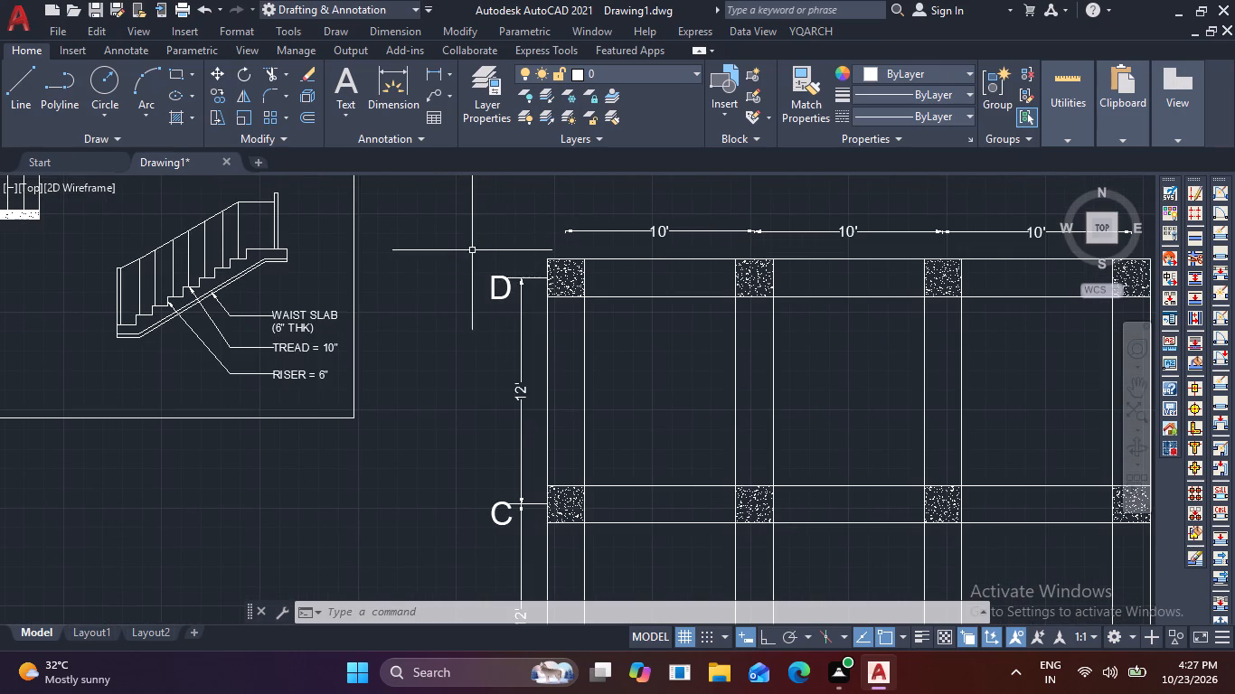
left_click(472, 249)
scroll(497, 348, "down", 2)
middle_click_drag(485, 317, 460, 223)
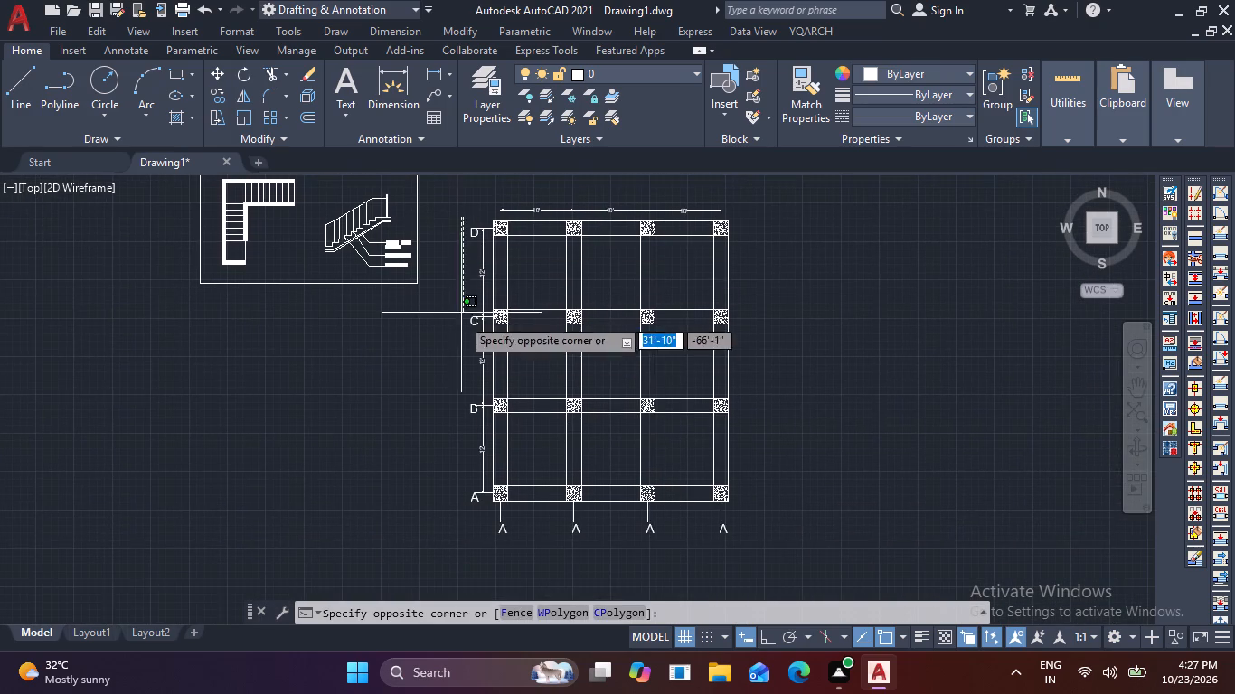
left_click(483, 515)
scroll(473, 493, "up", 2)
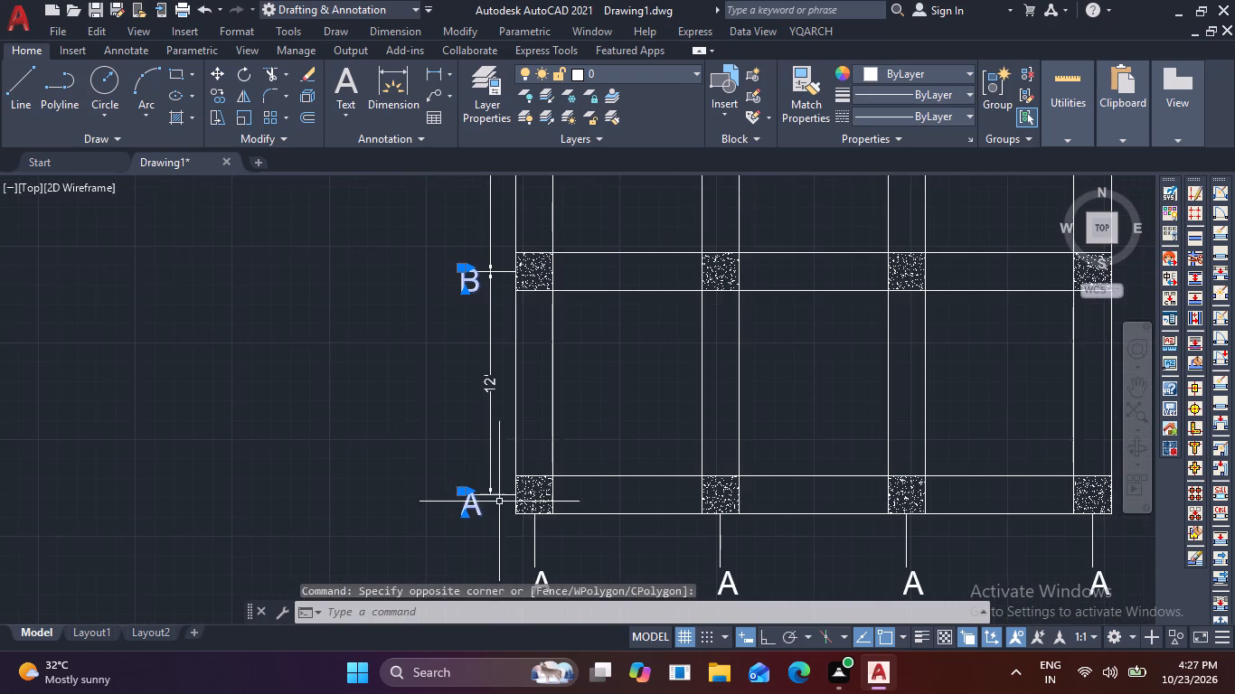
scroll(505, 508, "up", 2)
key("m")
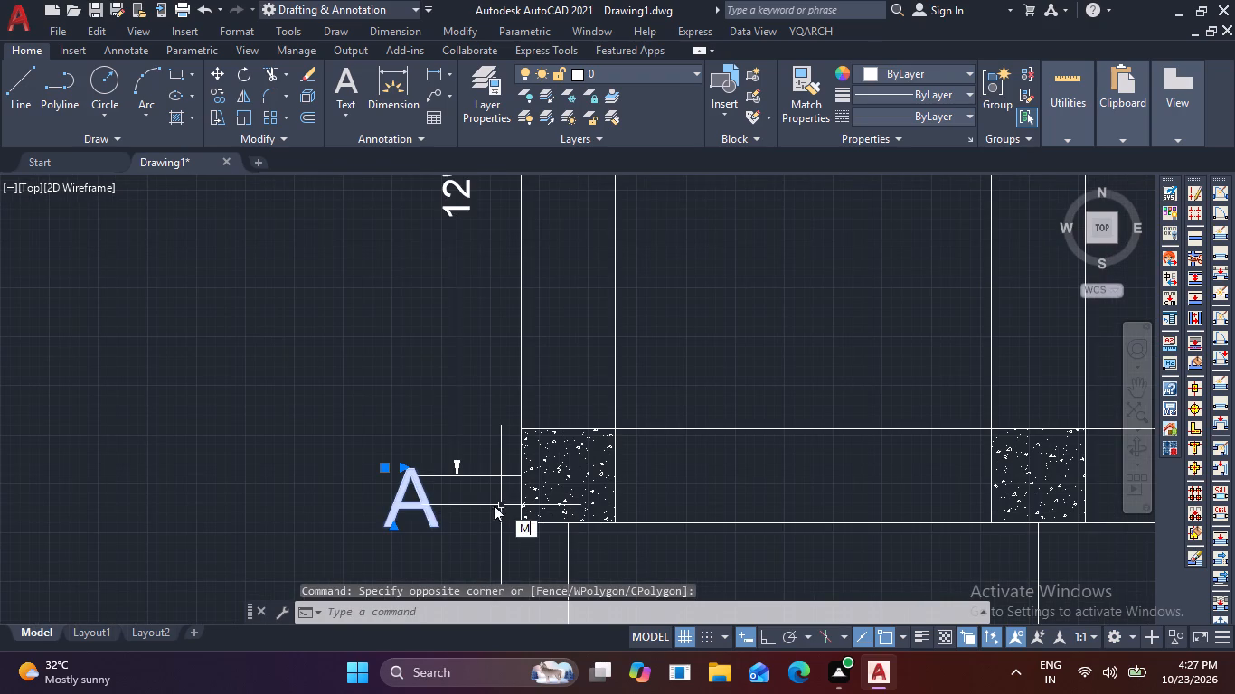
key("space")
left_click(428, 499)
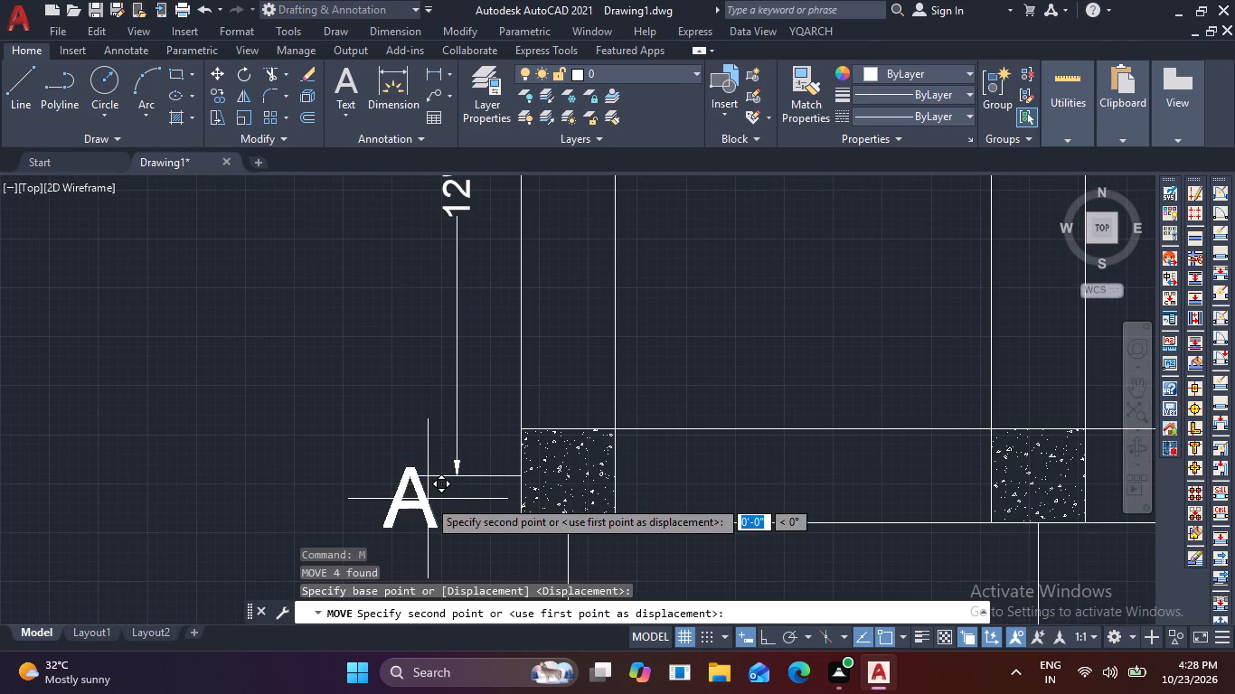
scroll(401, 477, "up", 2)
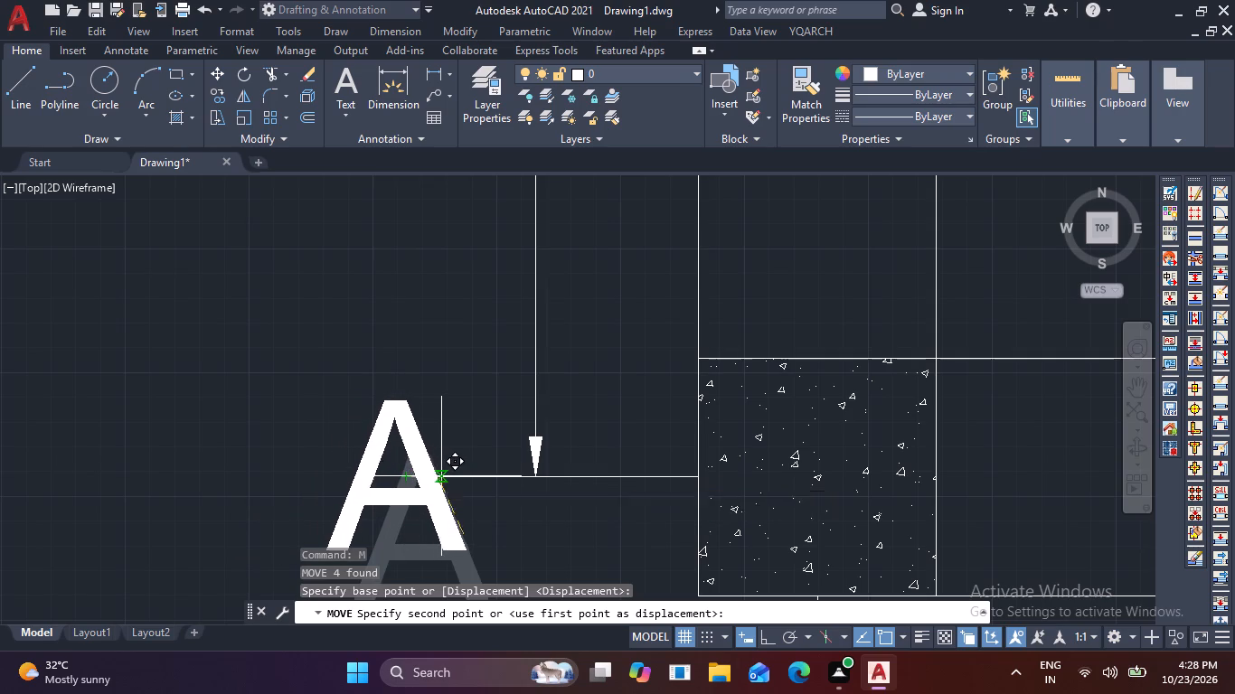
left_click(358, 474)
Renumber the four A labels below the vertical grid lines with TCOUNT, sorted by X, starting at 1, increment 1, overwriting the text.
scroll(360, 474, "down", 2)
scroll(448, 389, "down", 1)
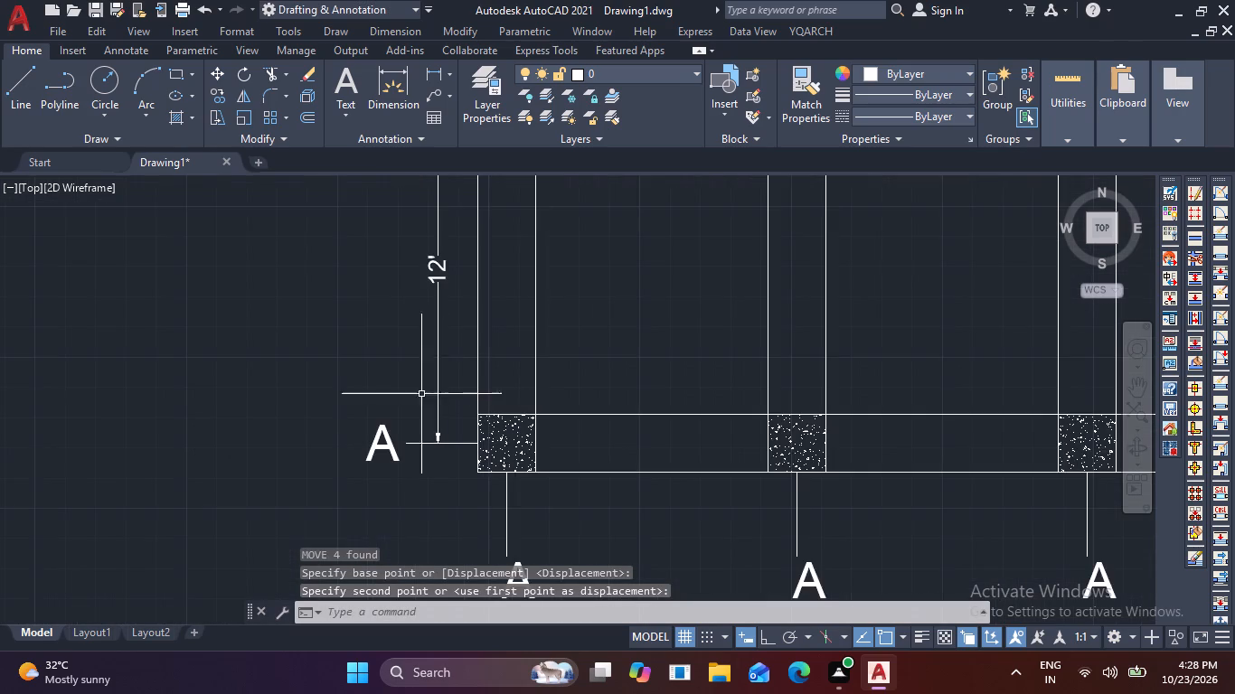
middle_click_drag(387, 349, 452, 605)
middle_click_drag(328, 401, 334, 673)
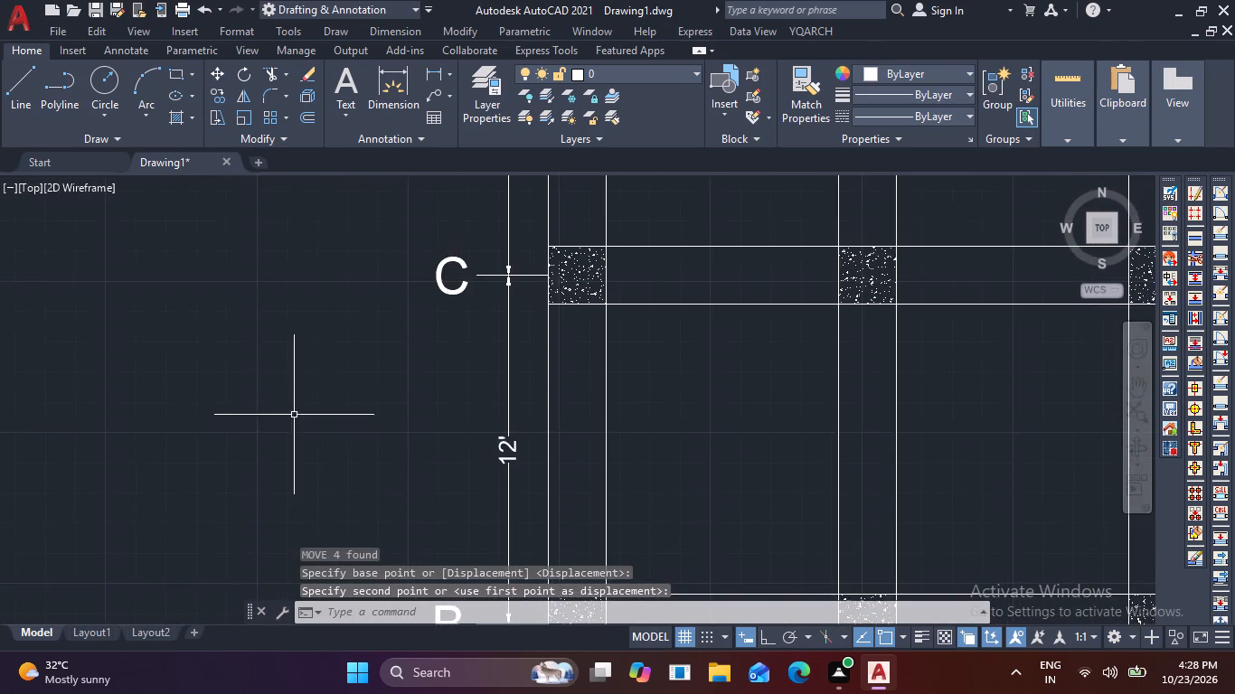
middle_click_drag(294, 414, 313, 693)
scroll(363, 416, "down", 2)
middle_click_drag(415, 449, 343, 128)
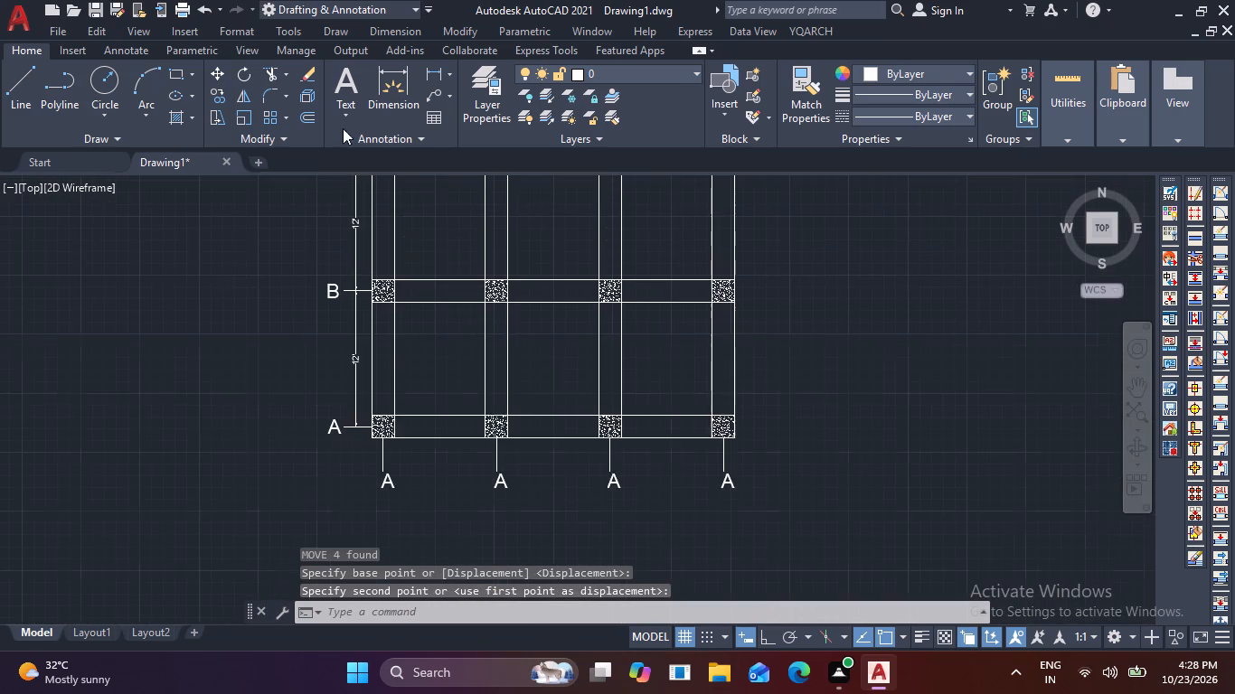
scroll(496, 474, "up", 2)
middle_click_drag(476, 389, 474, 362)
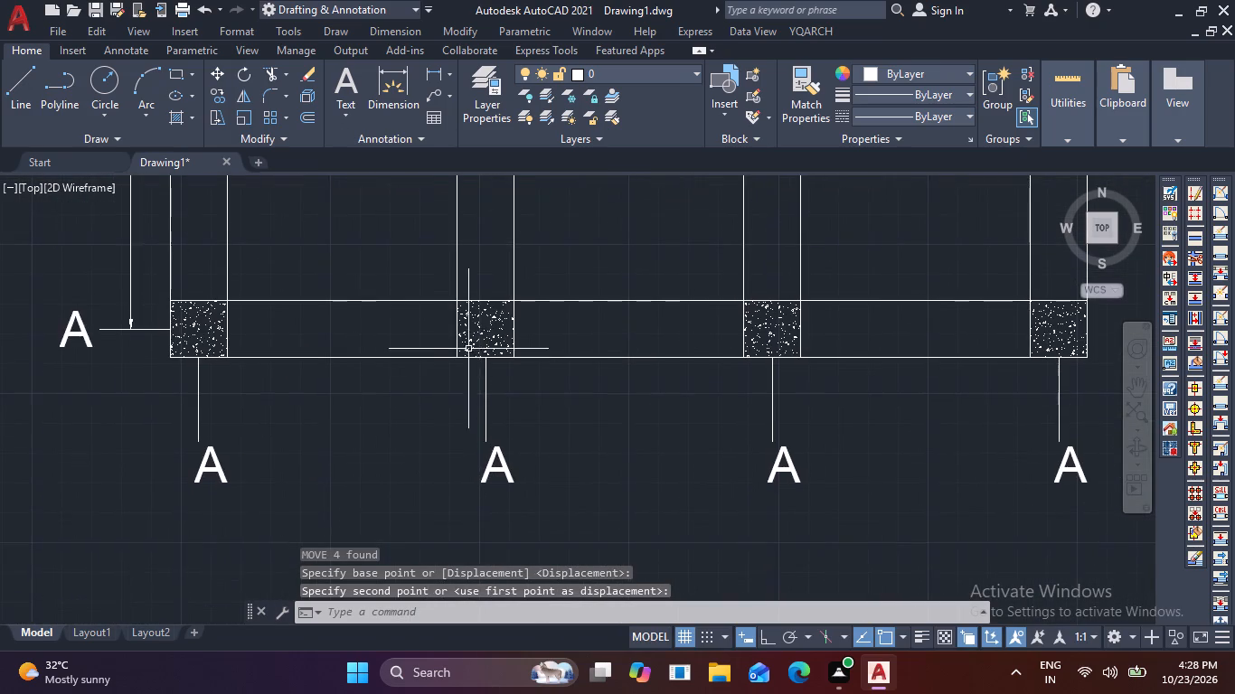
scroll(466, 345, "down", 2)
scroll(436, 381, "up", 1)
left_click(256, 380)
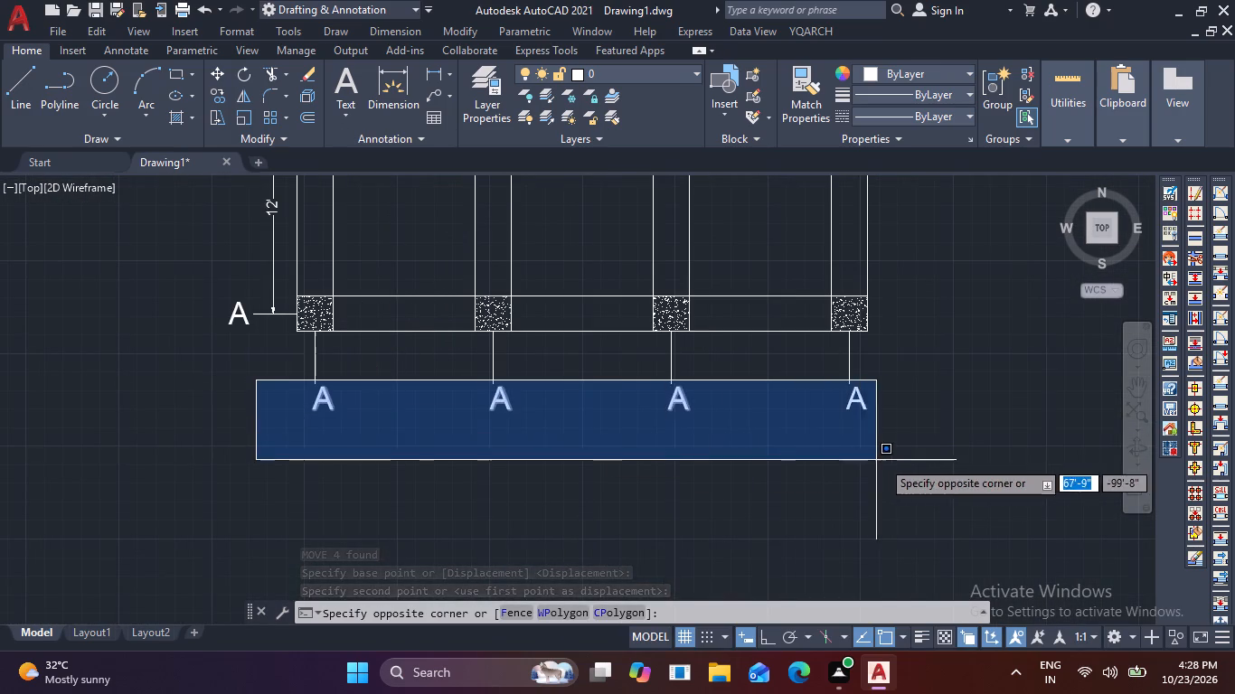
left_click(928, 455)
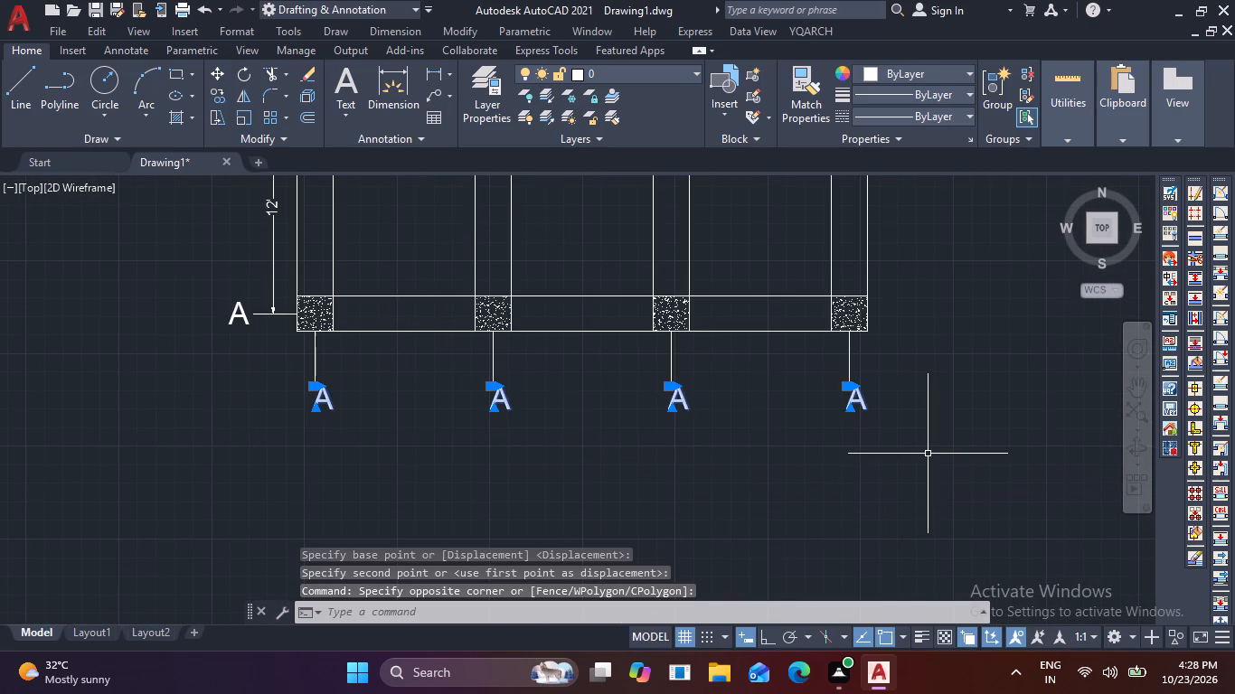
key("Escape")
type("TC")
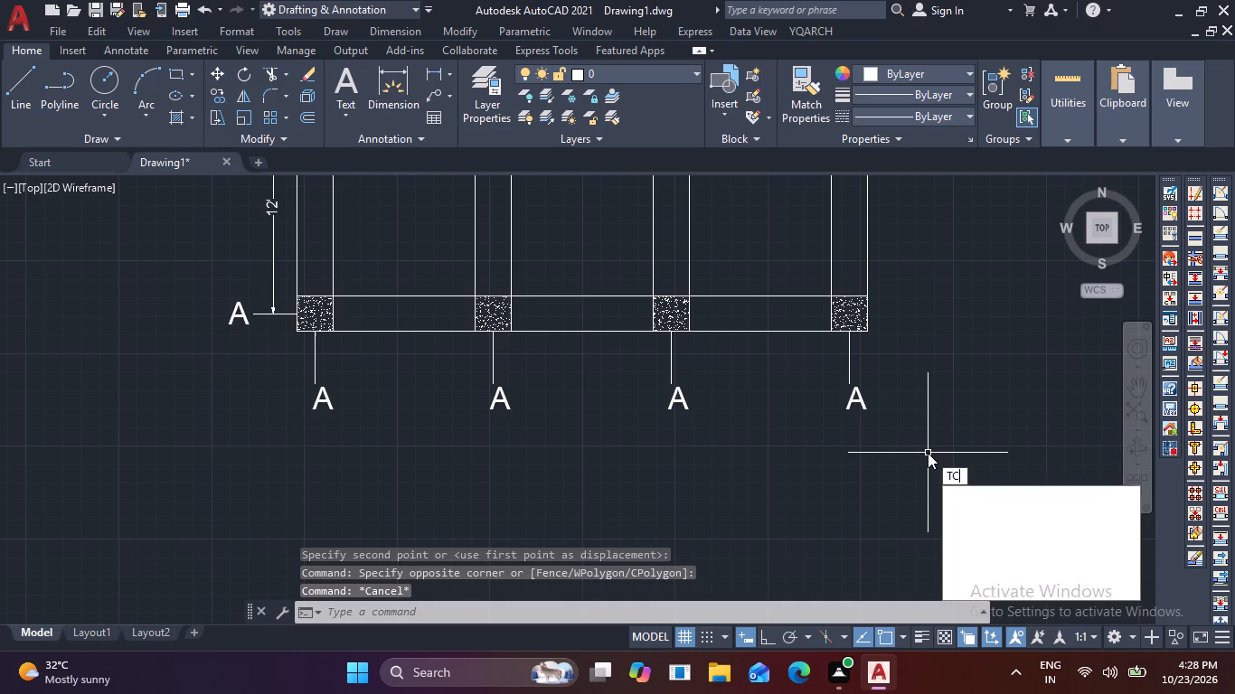
key("o")
key("space")
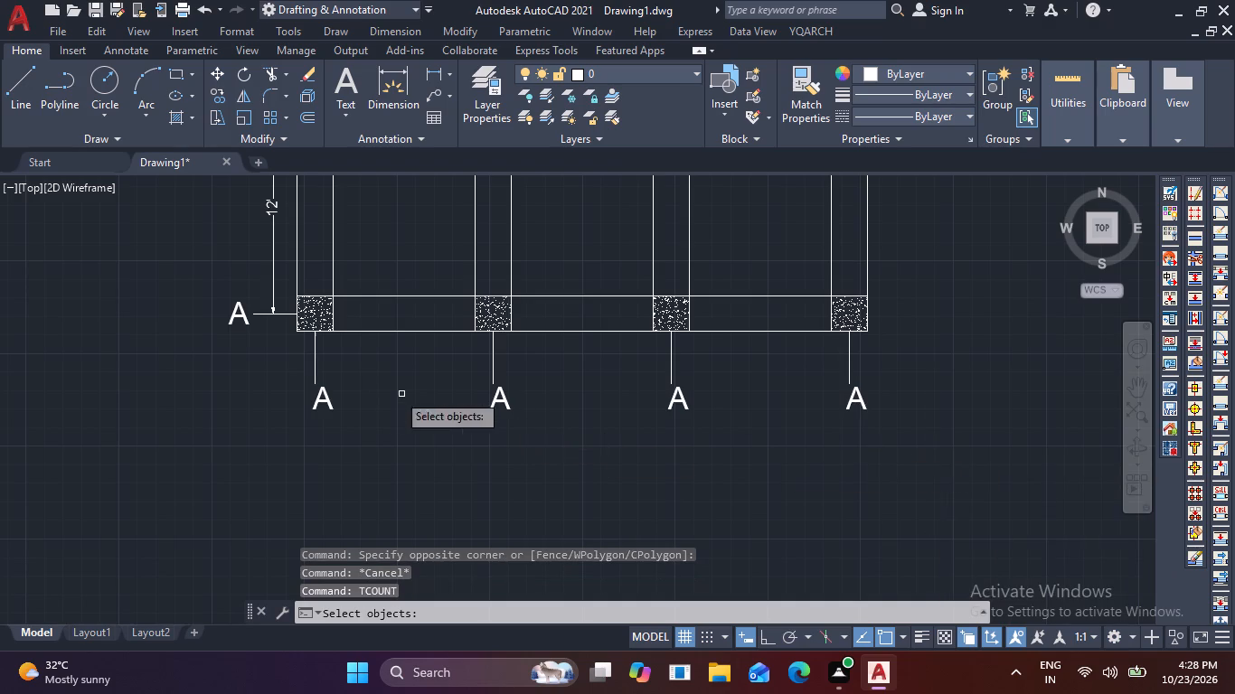
left_click(240, 360)
left_click(1054, 475)
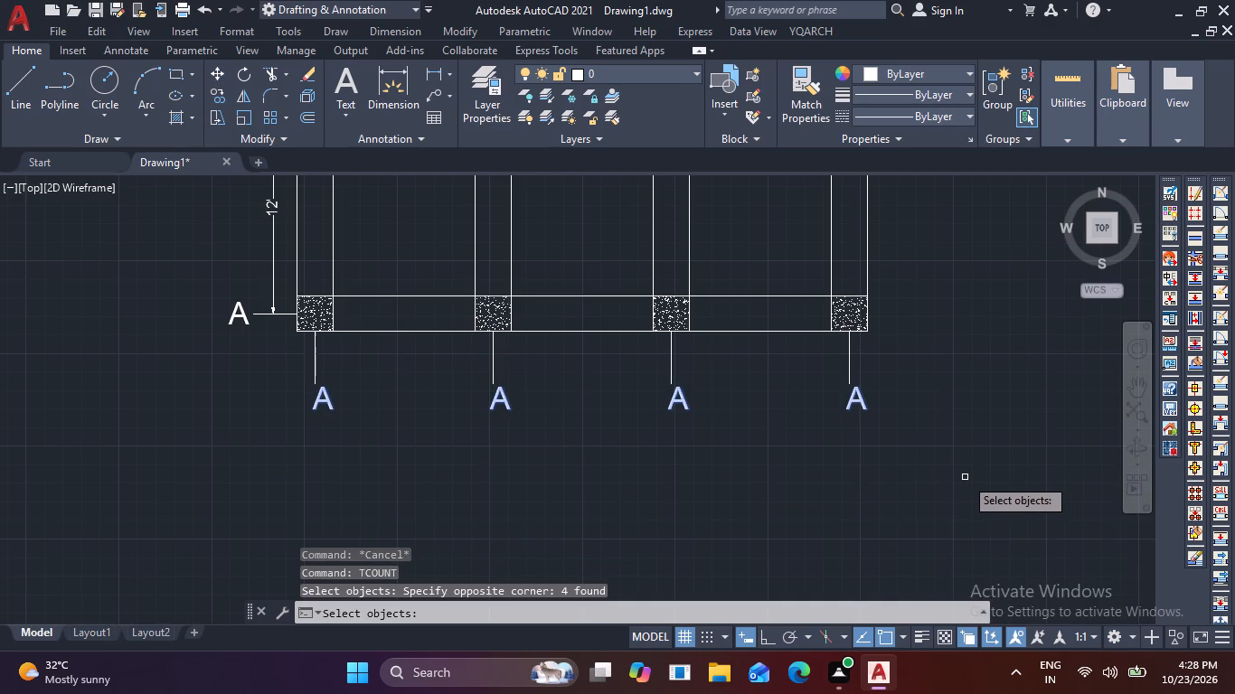
key("space")
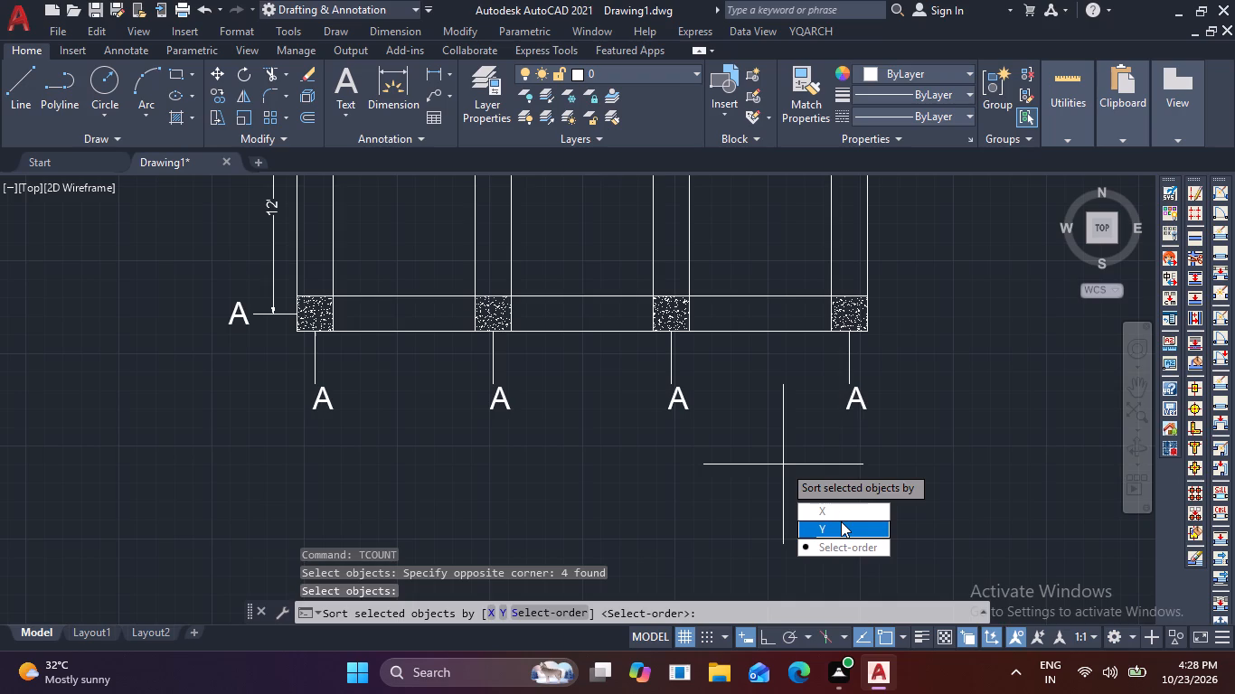
left_click_drag(839, 520, 783, 464)
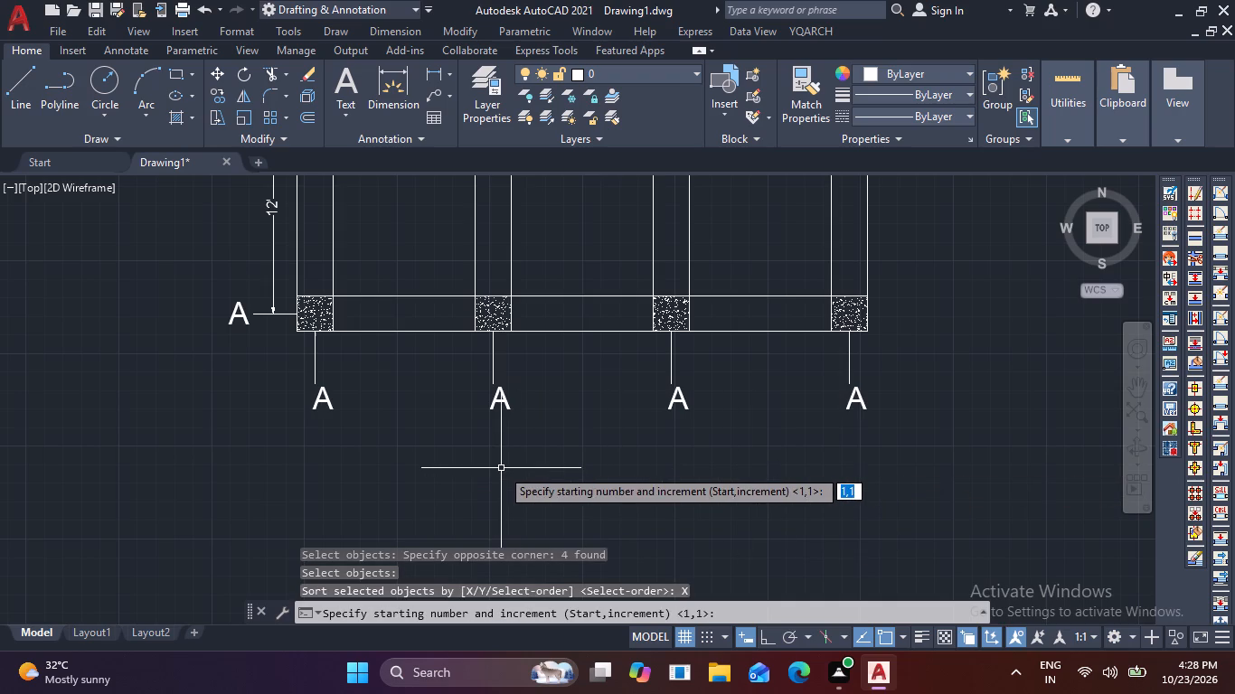
key("space")
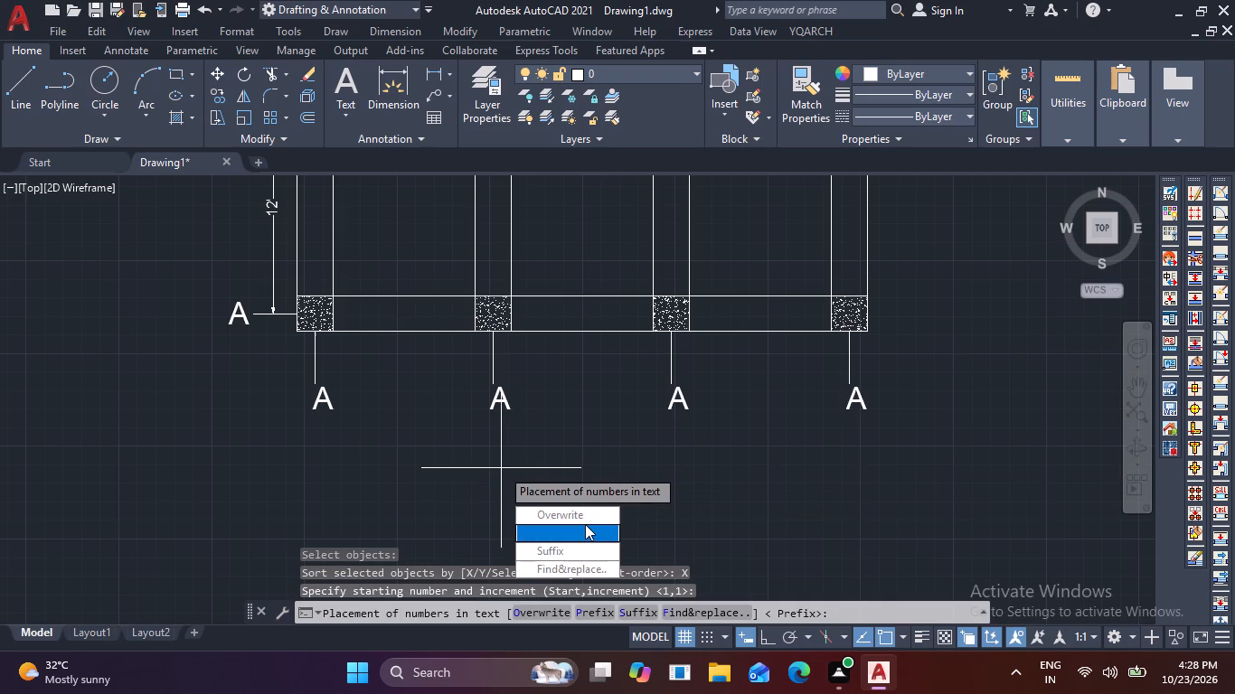
left_click_drag(580, 513, 501, 468)
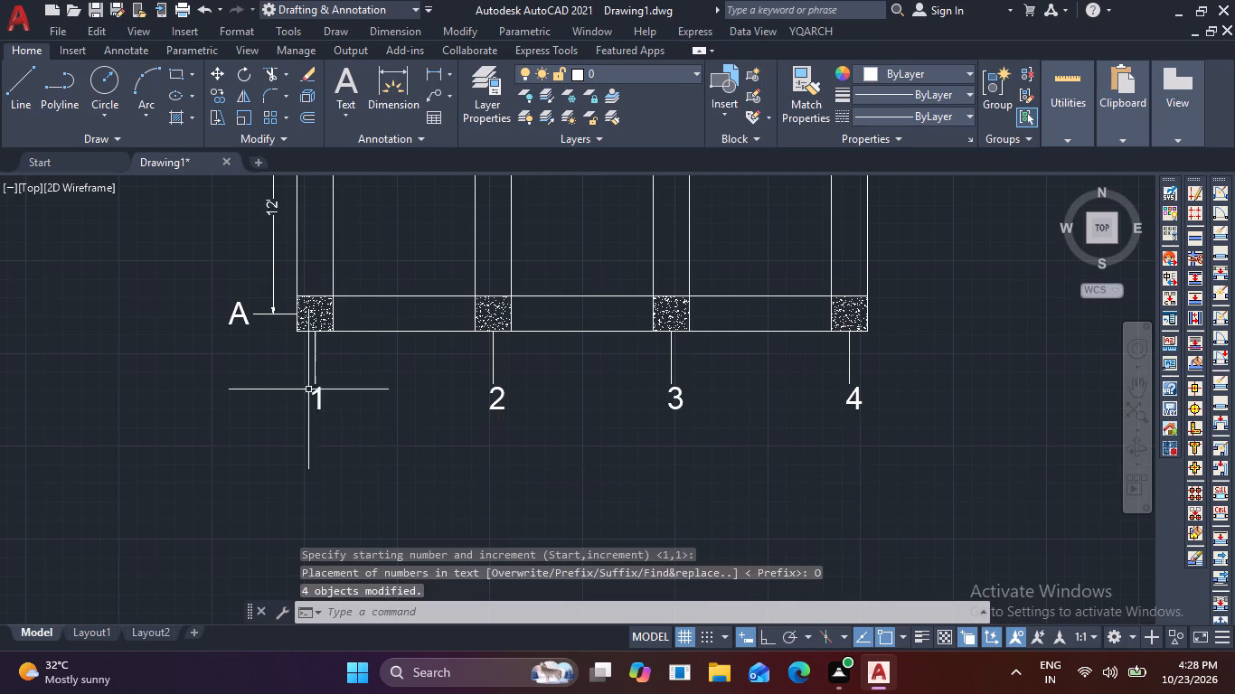
Move the four column labels 1 to 4 together about 4" left and slightly down, centring them under their vertical grid lines.
left_click(272, 374)
left_click(938, 440)
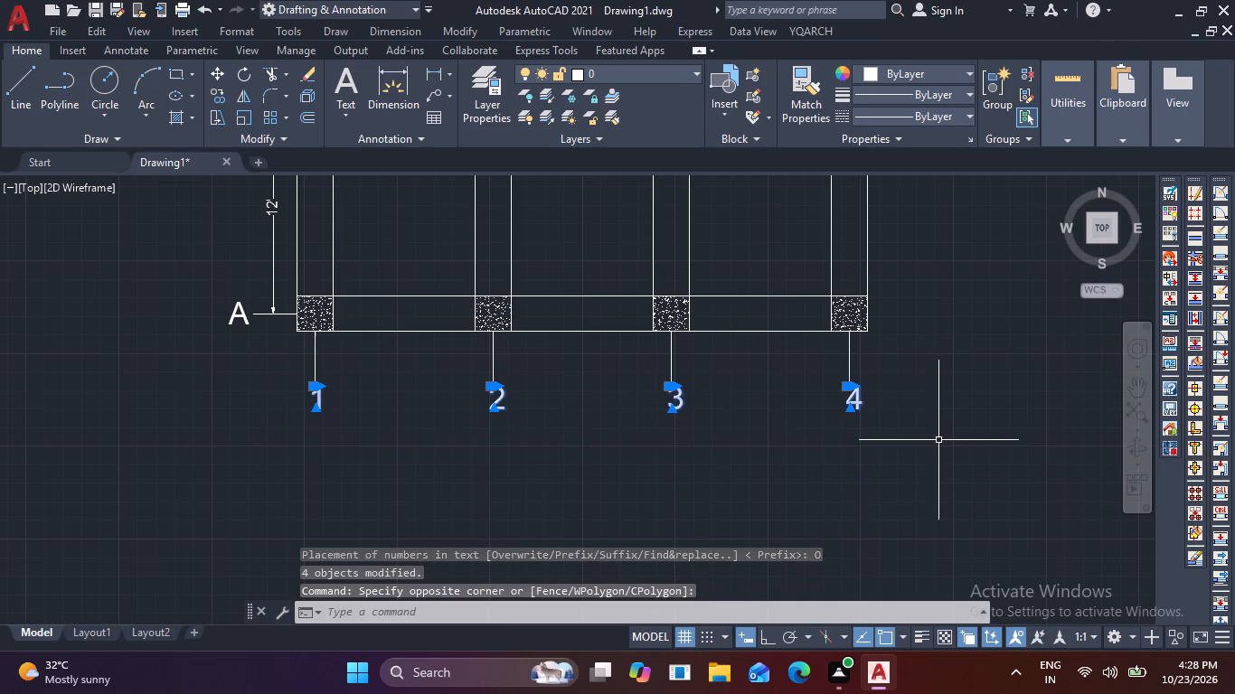
key("m")
key("space")
scroll(342, 403, "up", 3)
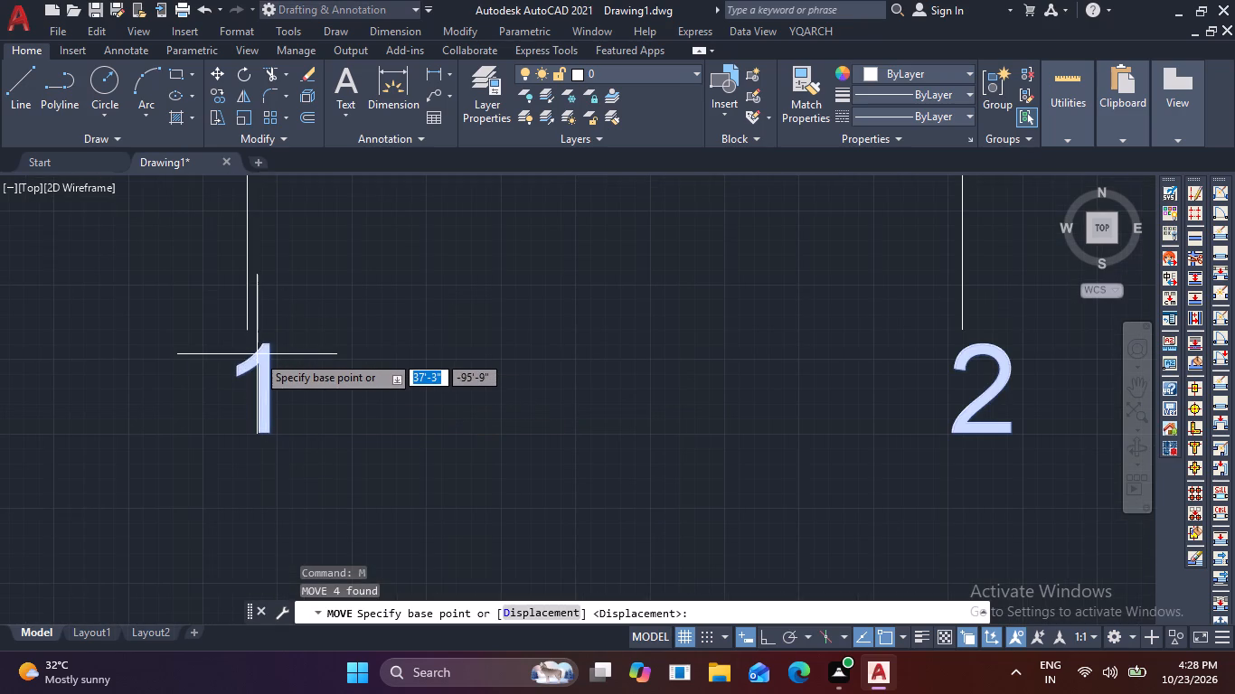
left_click(262, 344)
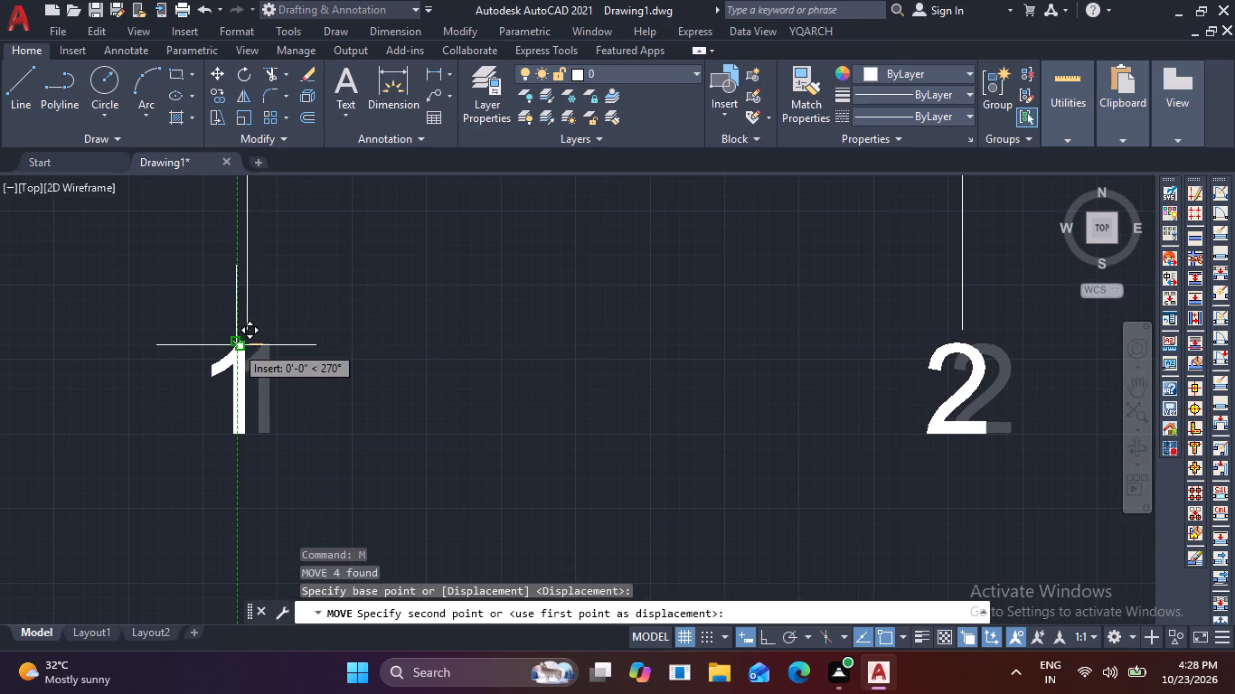
scroll(238, 345, "up", 1)
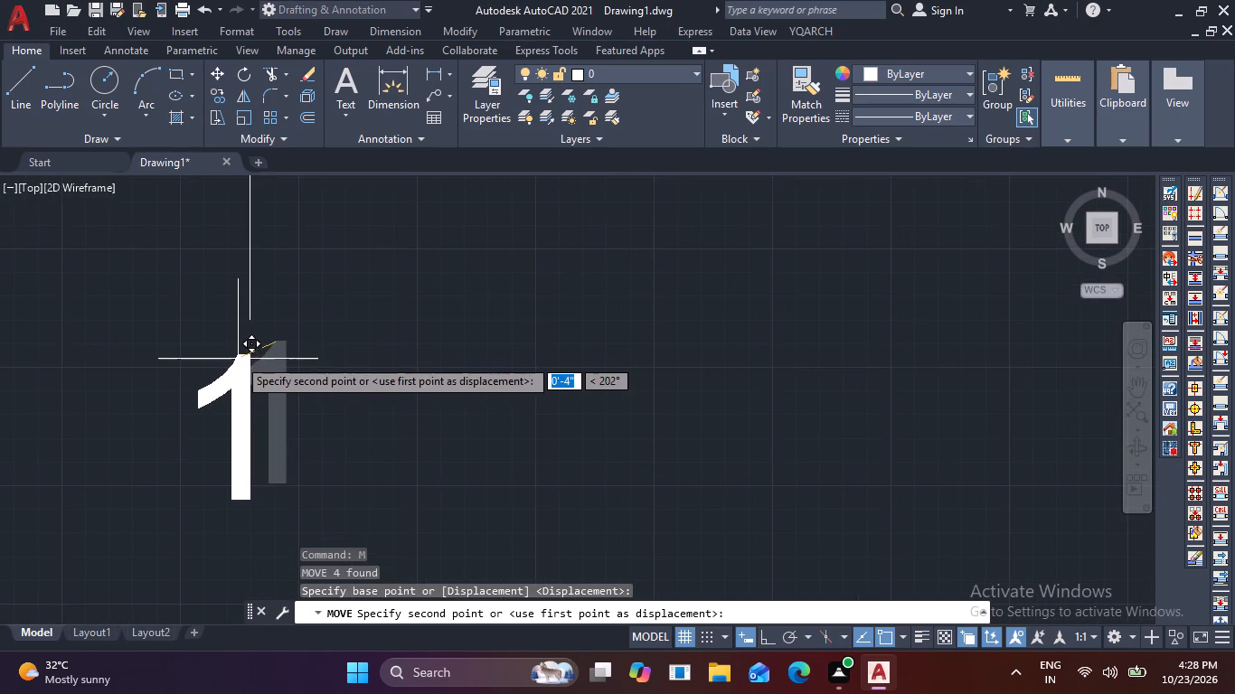
left_click(237, 357)
scroll(237, 357, "down", 4)
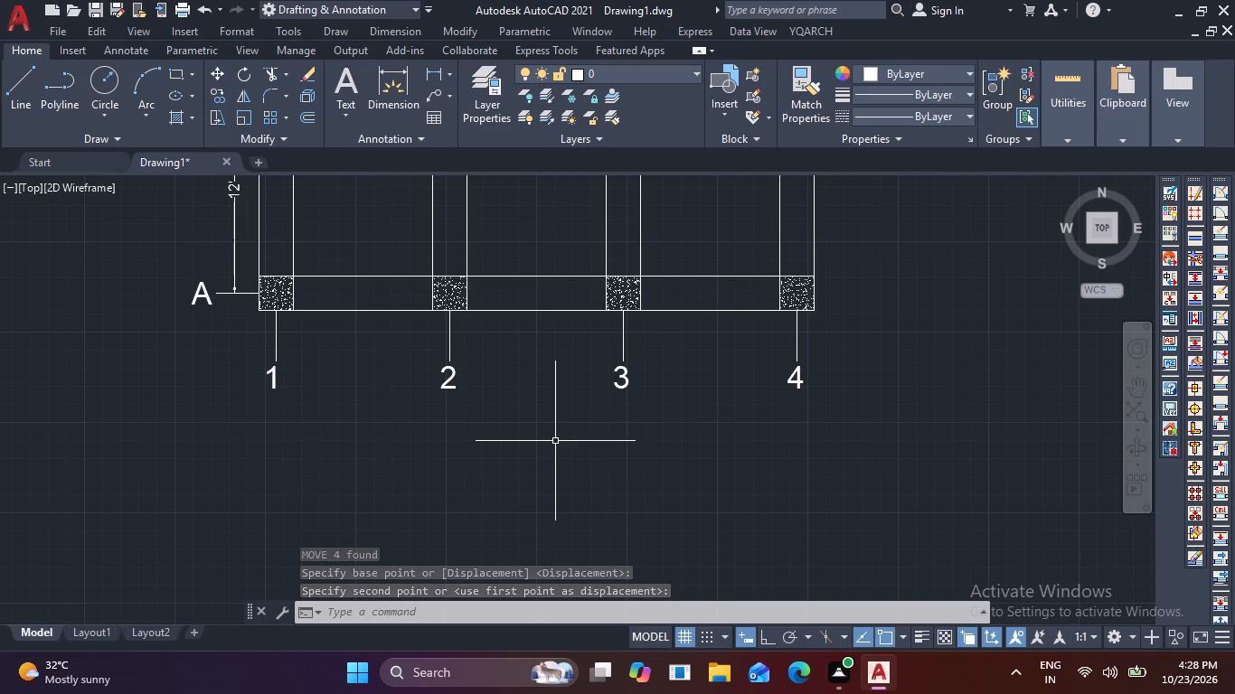
Enclose the four column labels 1 to 4 in variable-size circles with TCIRCLE, using a distance offset factor of .1.
key("t")
key("c")
key("i")
key("space")
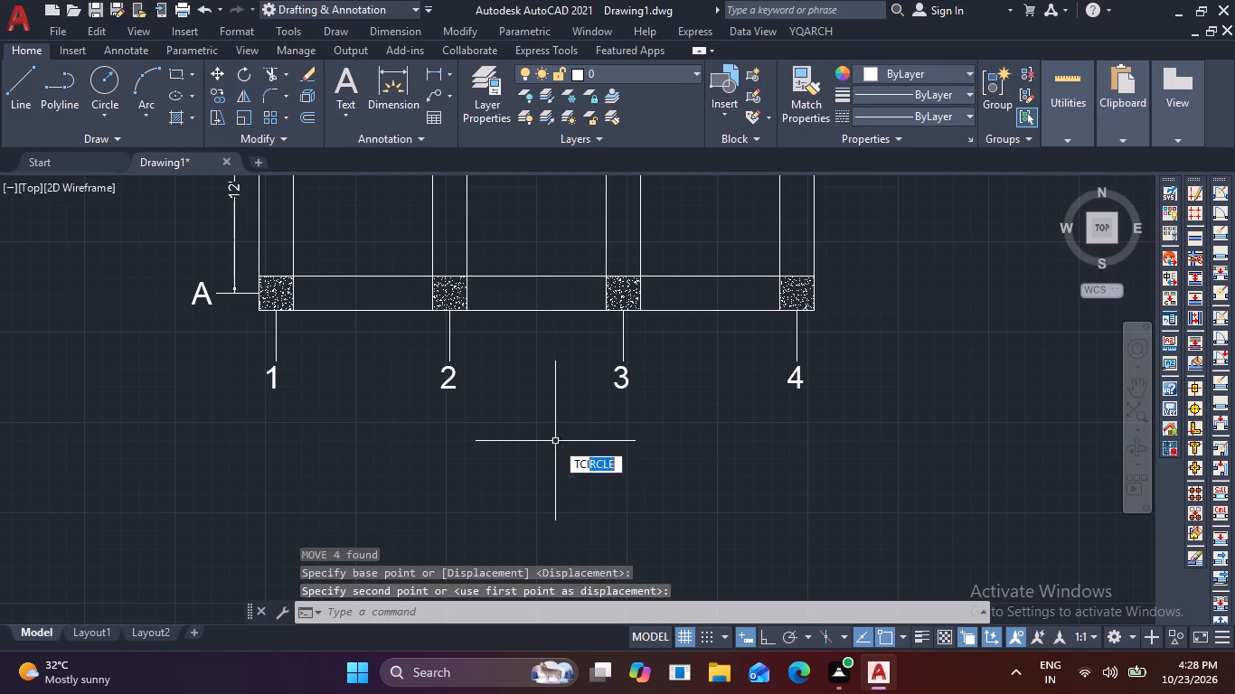
left_click(227, 332)
left_click(905, 441)
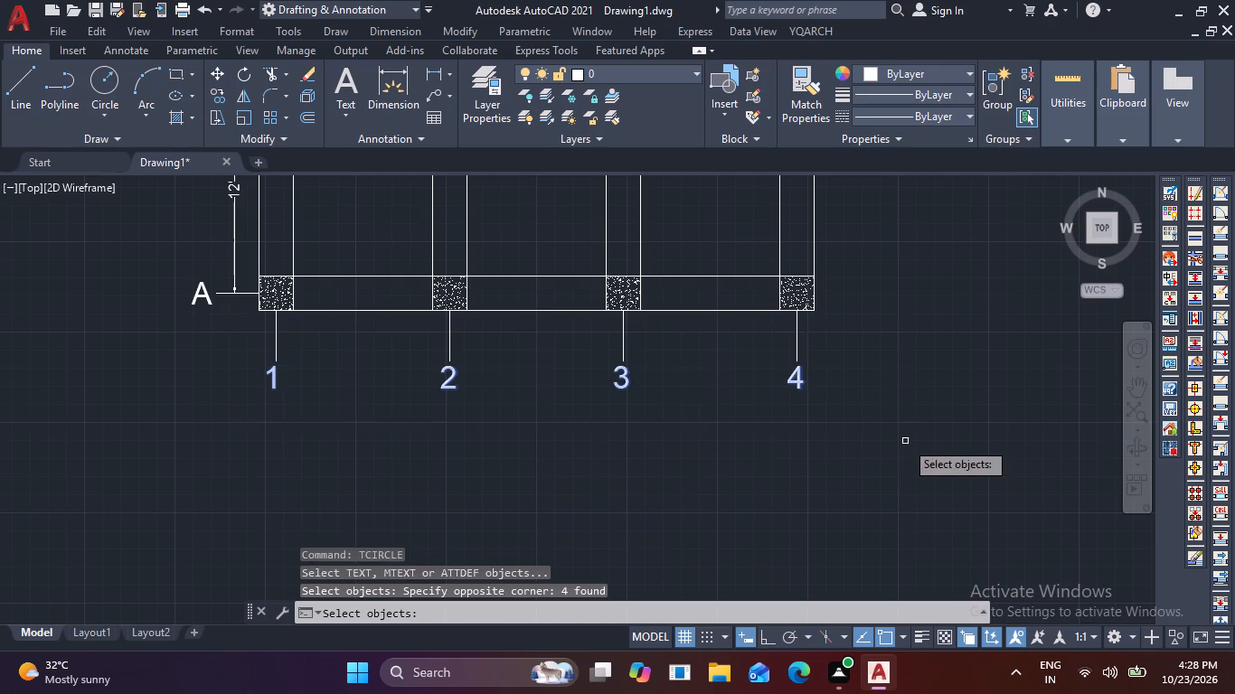
key("space")
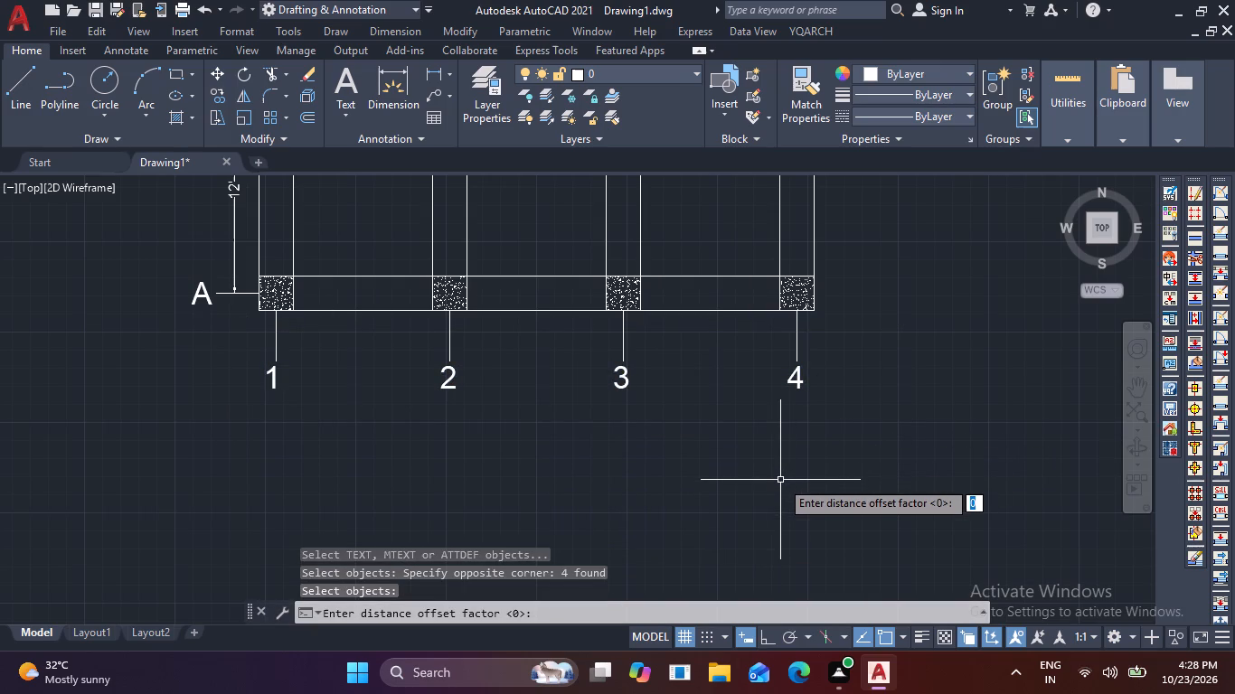
key("period")
type("1")
key("space")
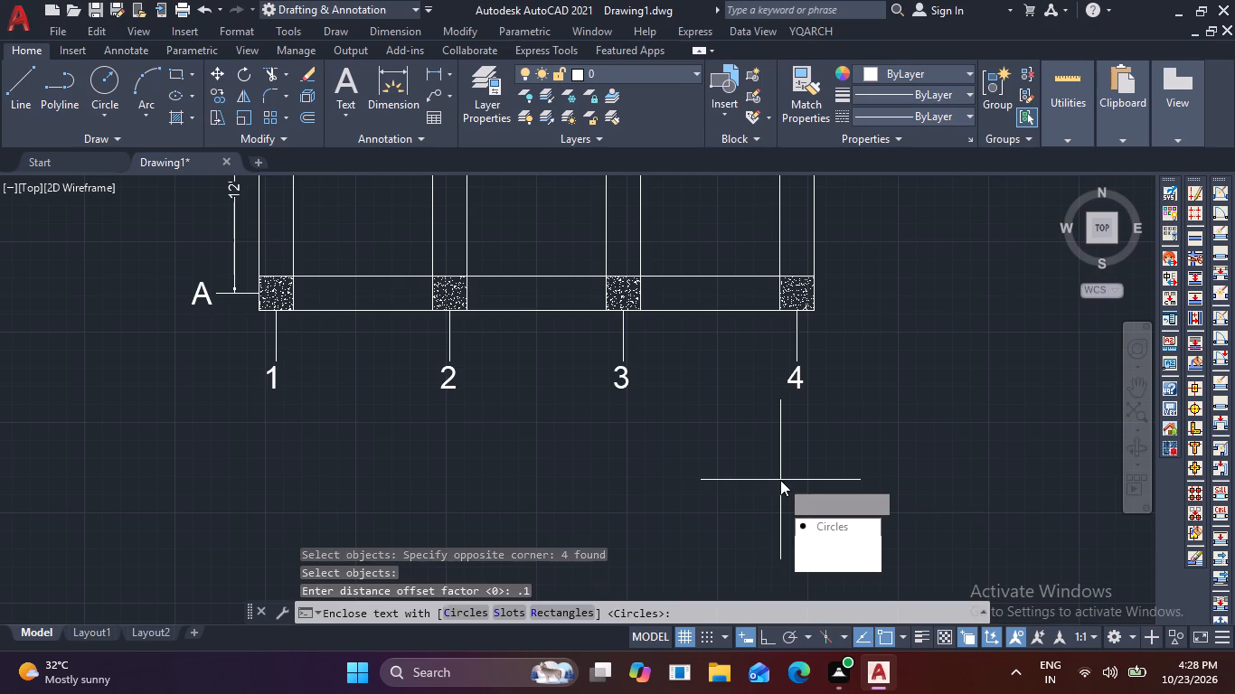
left_click_drag(843, 524, 780, 480)
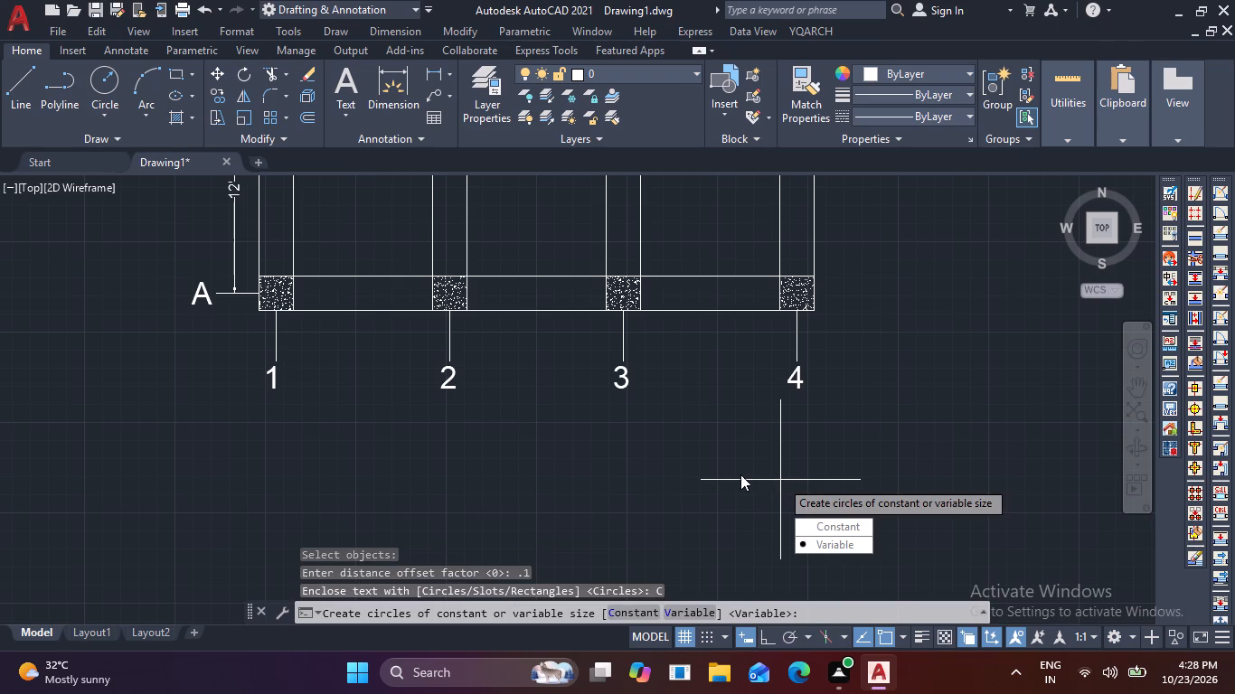
left_click_drag(835, 544, 780, 480)
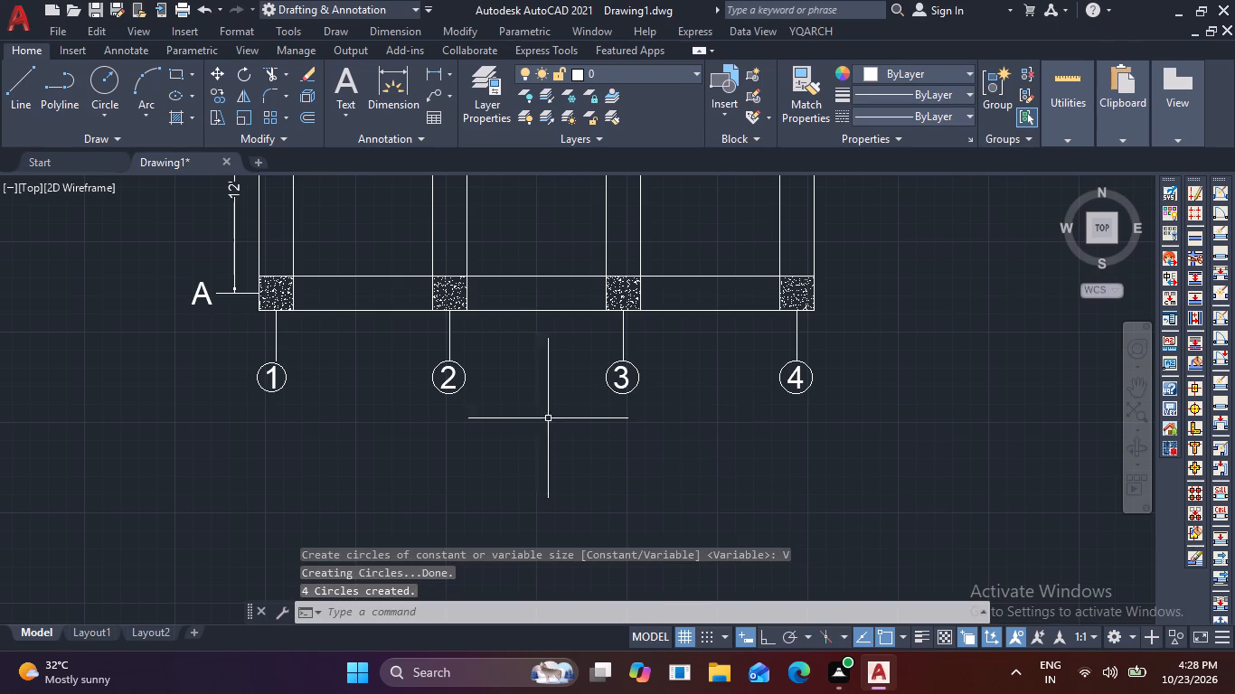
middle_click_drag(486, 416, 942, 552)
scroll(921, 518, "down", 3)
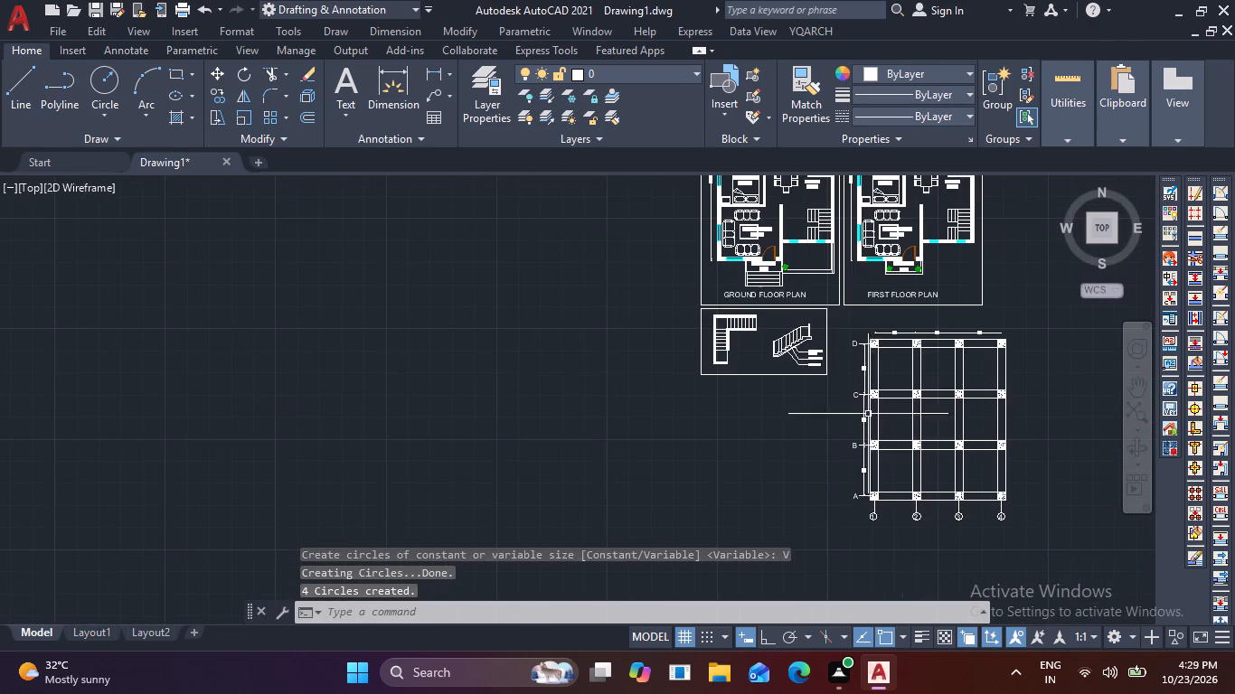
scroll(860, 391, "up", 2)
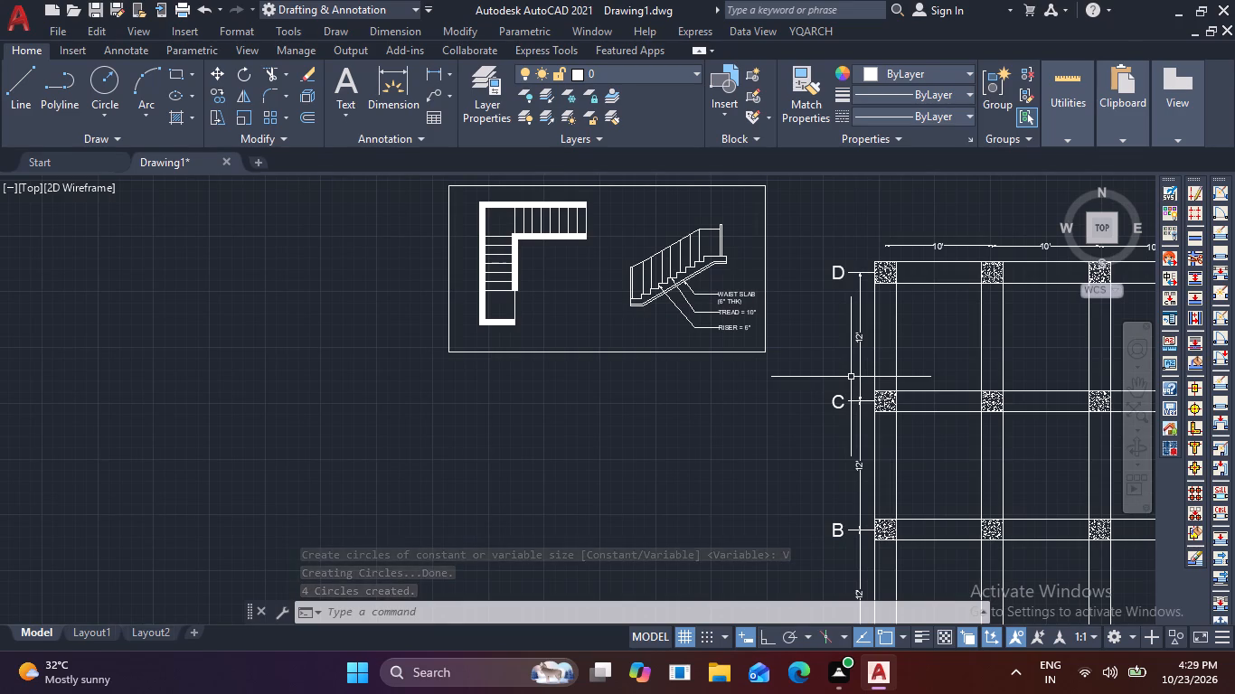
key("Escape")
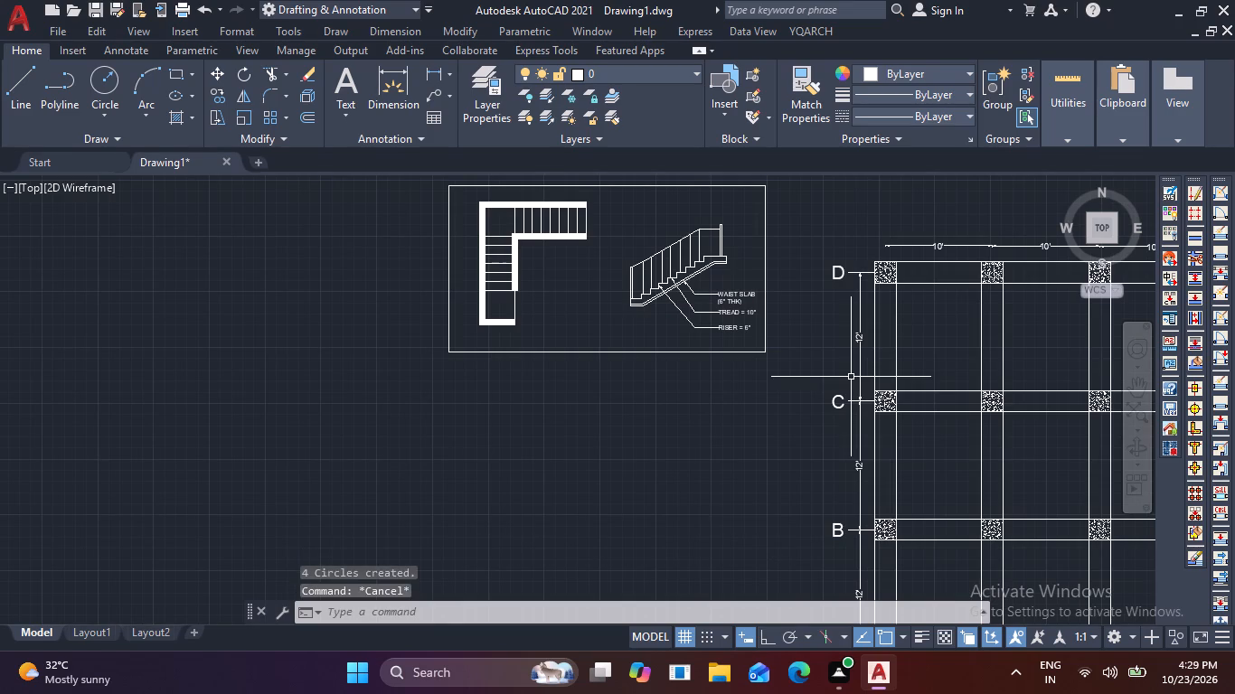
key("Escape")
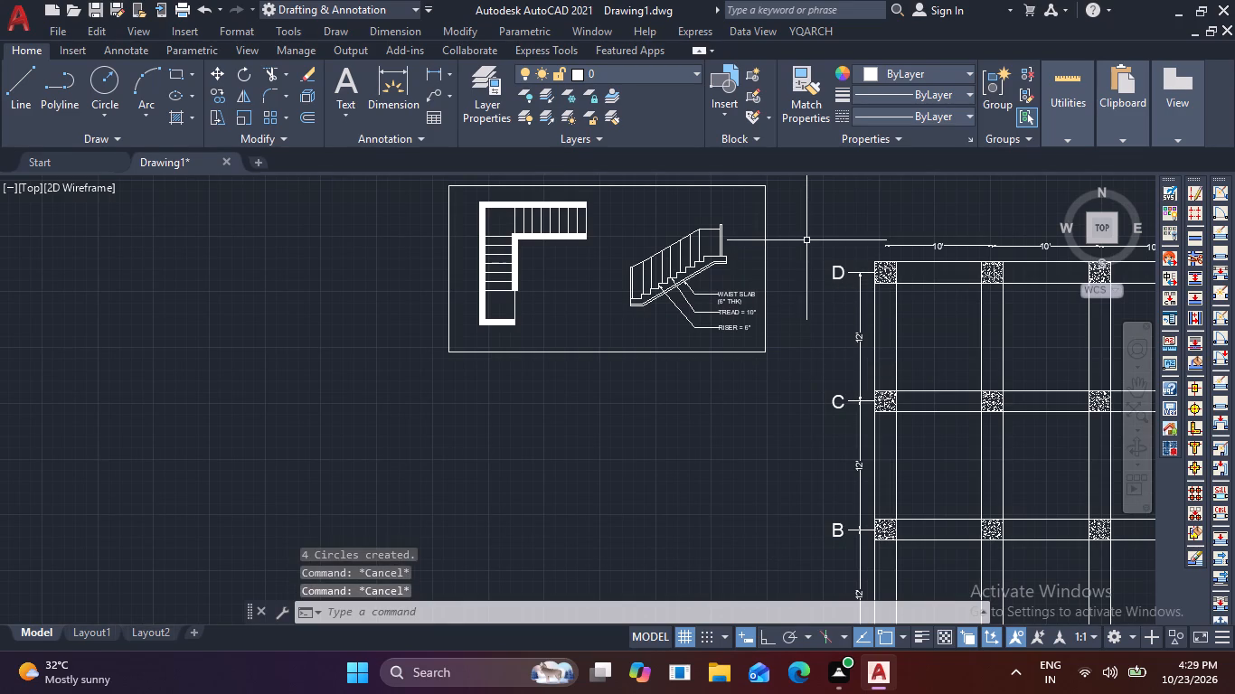
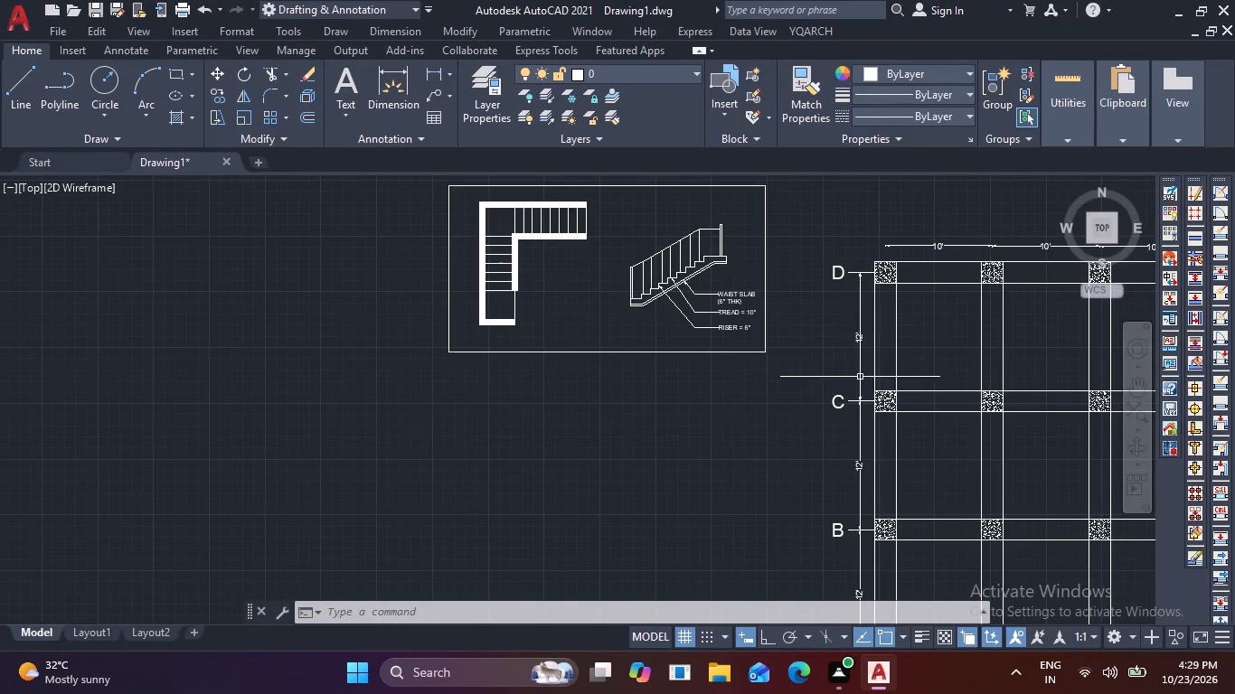
Enclose the four row labels A to D in variable-size circles with TCIRCLE, using a distance offset factor of .1.
scroll(842, 370, "down", 2)
middle_click_drag(843, 379, 760, 305)
scroll(740, 269, "up", 2)
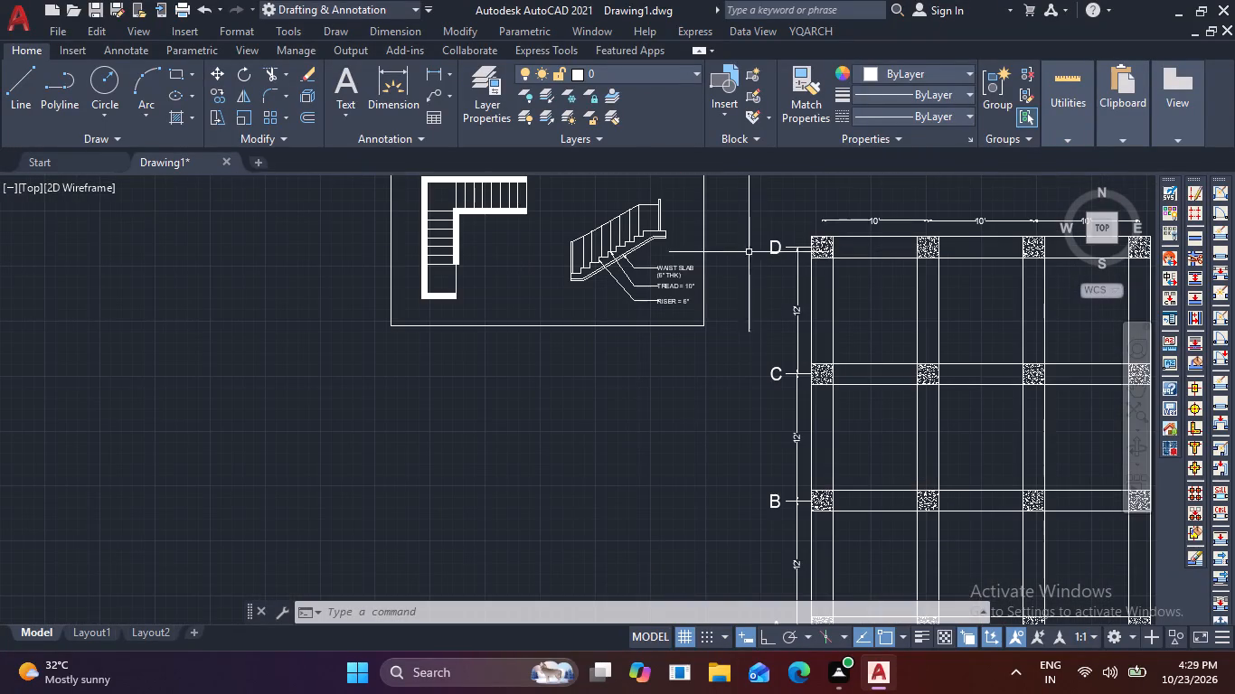
left_click(751, 224)
middle_click_drag(750, 506, 692, 249)
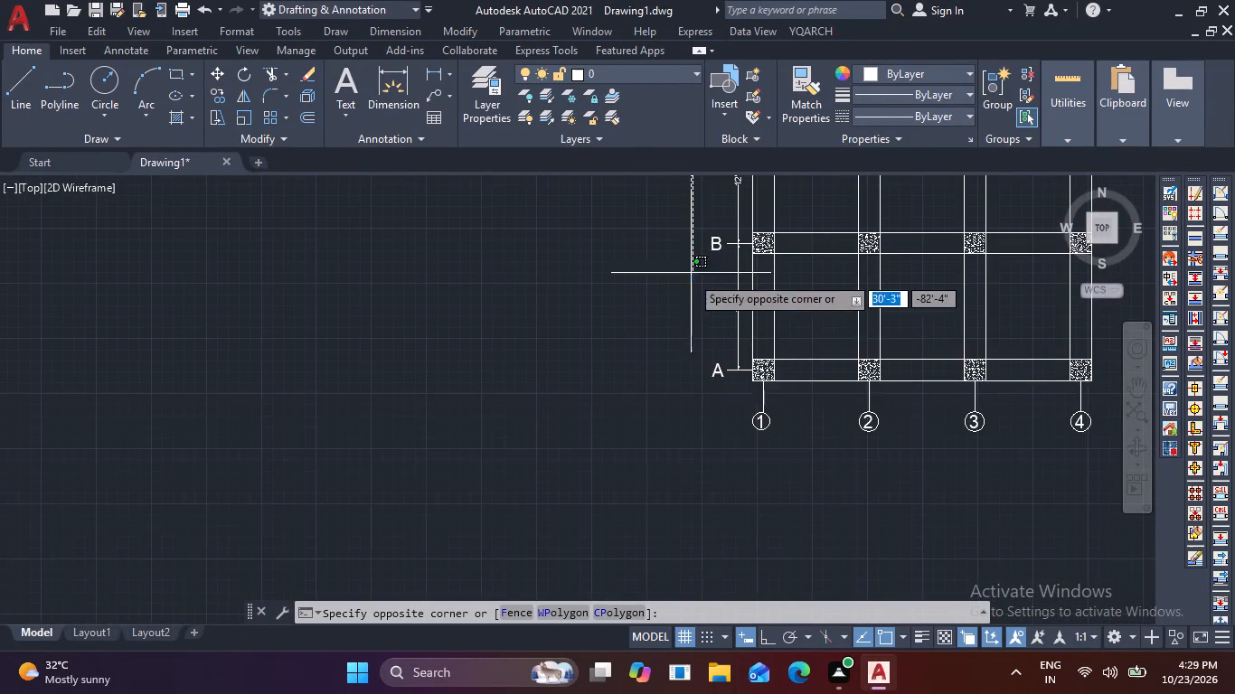
middle_click_drag(731, 397, 695, 625)
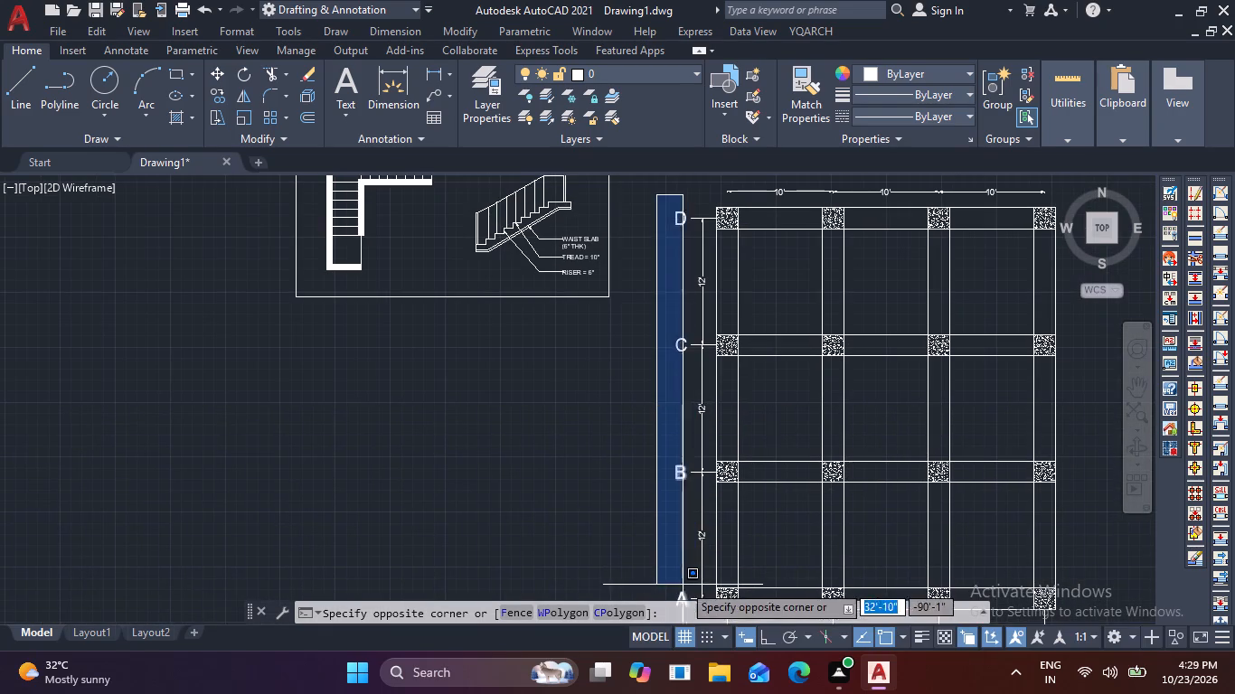
middle_click_drag(684, 545, 709, 449)
scroll(709, 500, "down", 1)
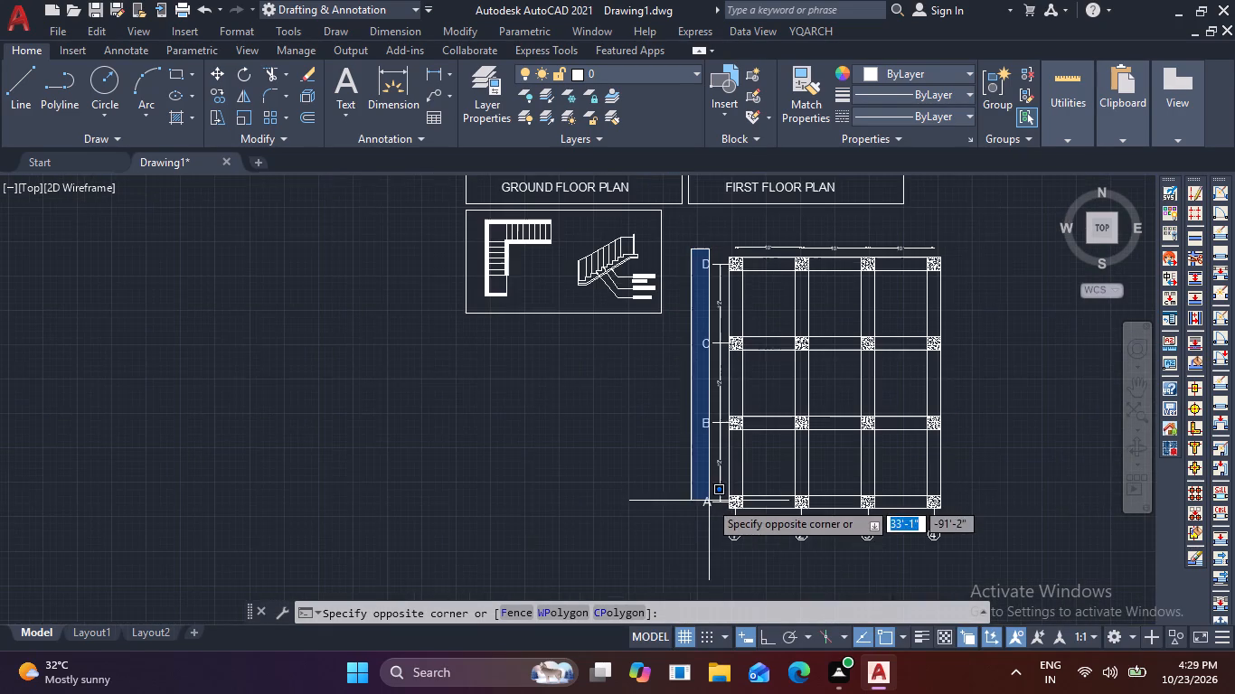
left_click(719, 530)
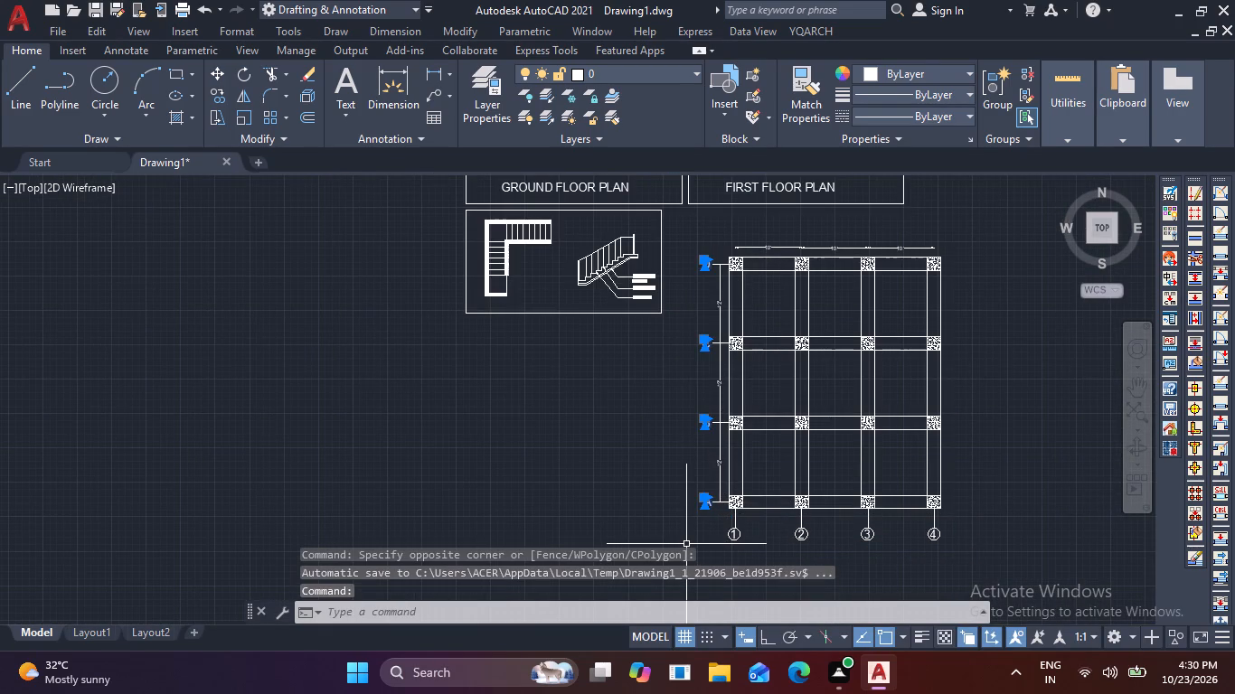
type("TC")
key("i")
key("space")
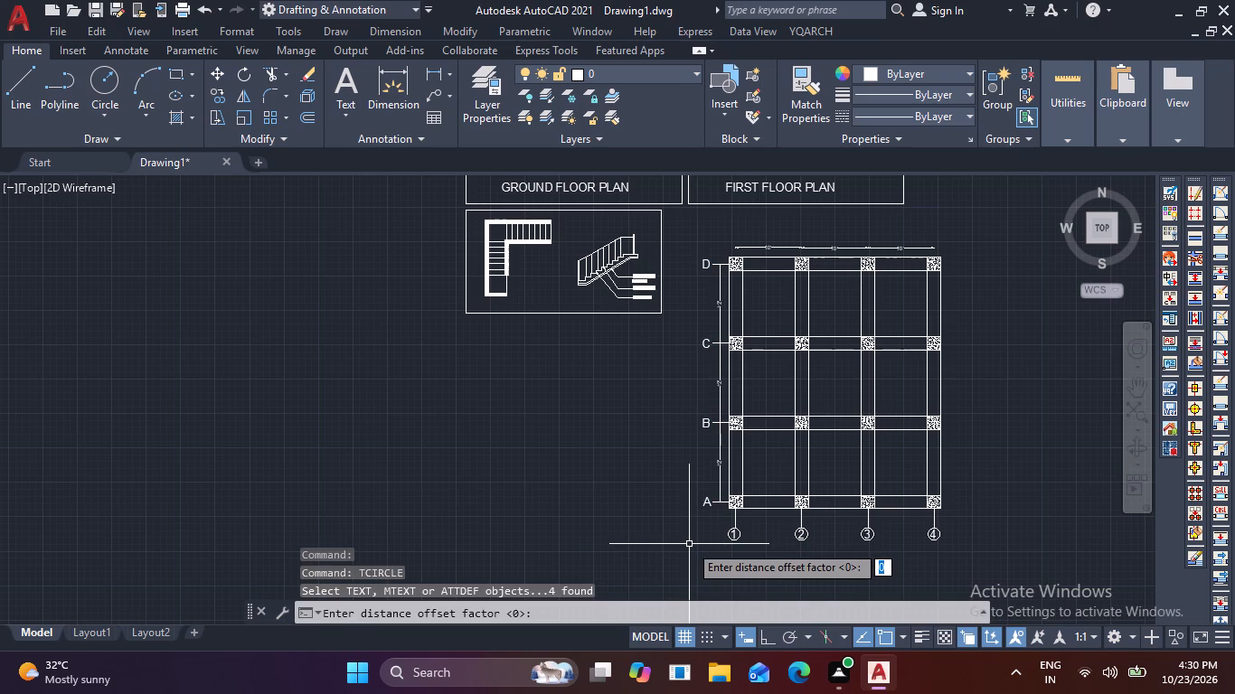
type(".1")
key("space")
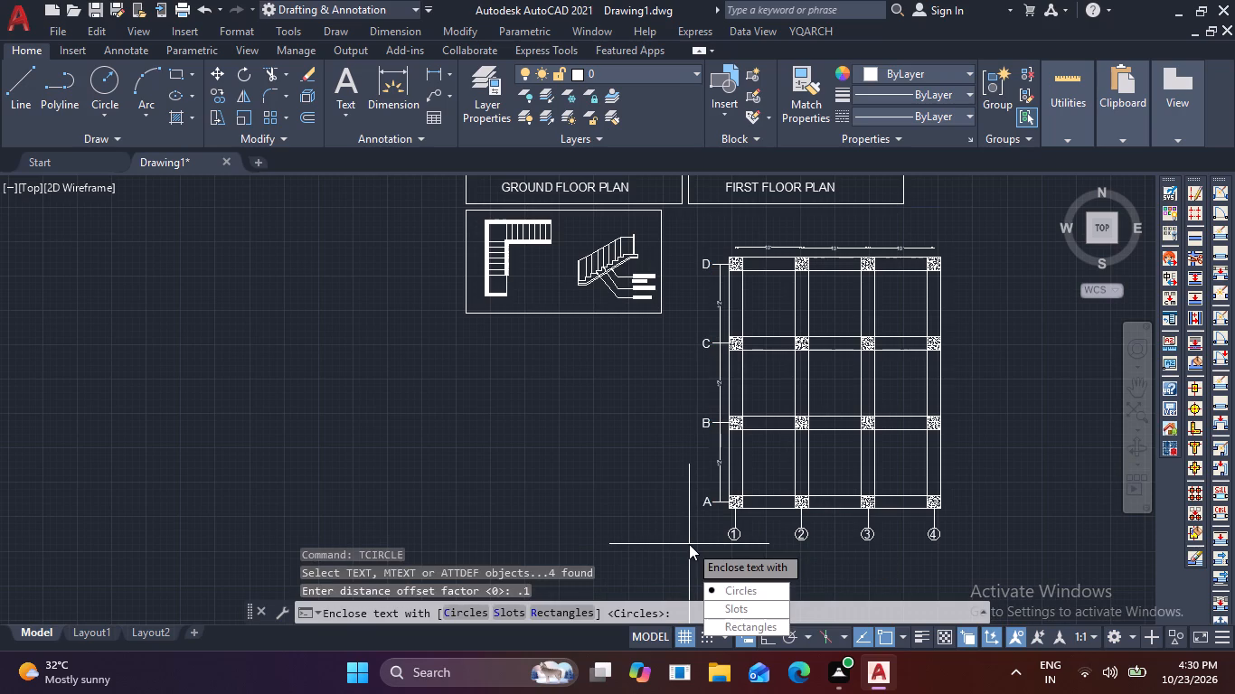
left_click_drag(748, 590, 689, 544)
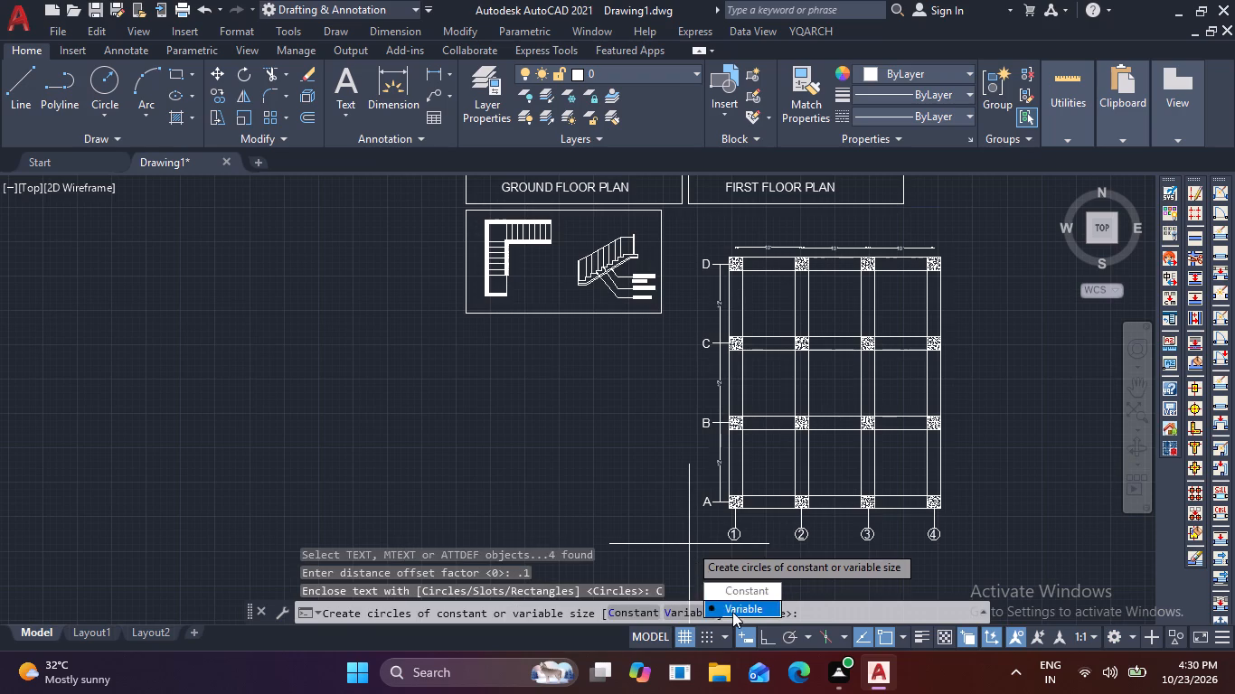
left_click_drag(732, 612, 688, 544)
scroll(702, 261, "up", 2)
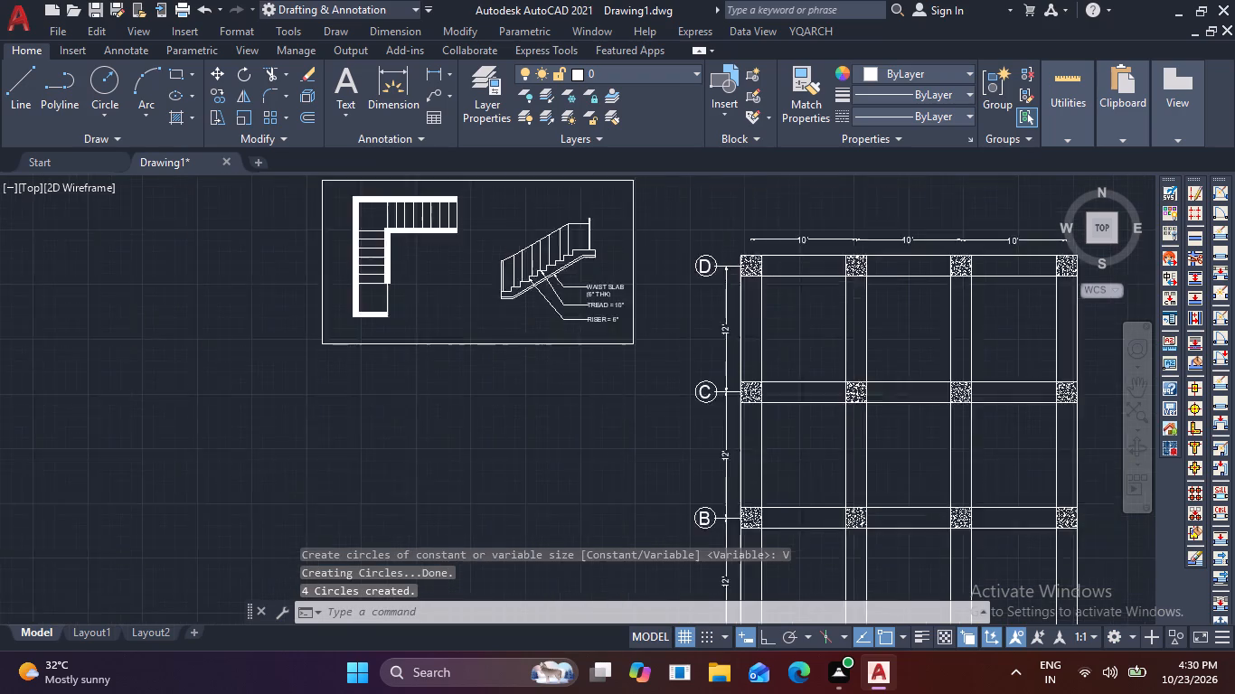
key("Escape")
key("Escape")
scroll(818, 365, "down", 2)
key("Escape")
Stretch the bottom edge of the frame around the staircase drawings about 3'-3" downward.
middle_click_drag(933, 423, 863, 355)
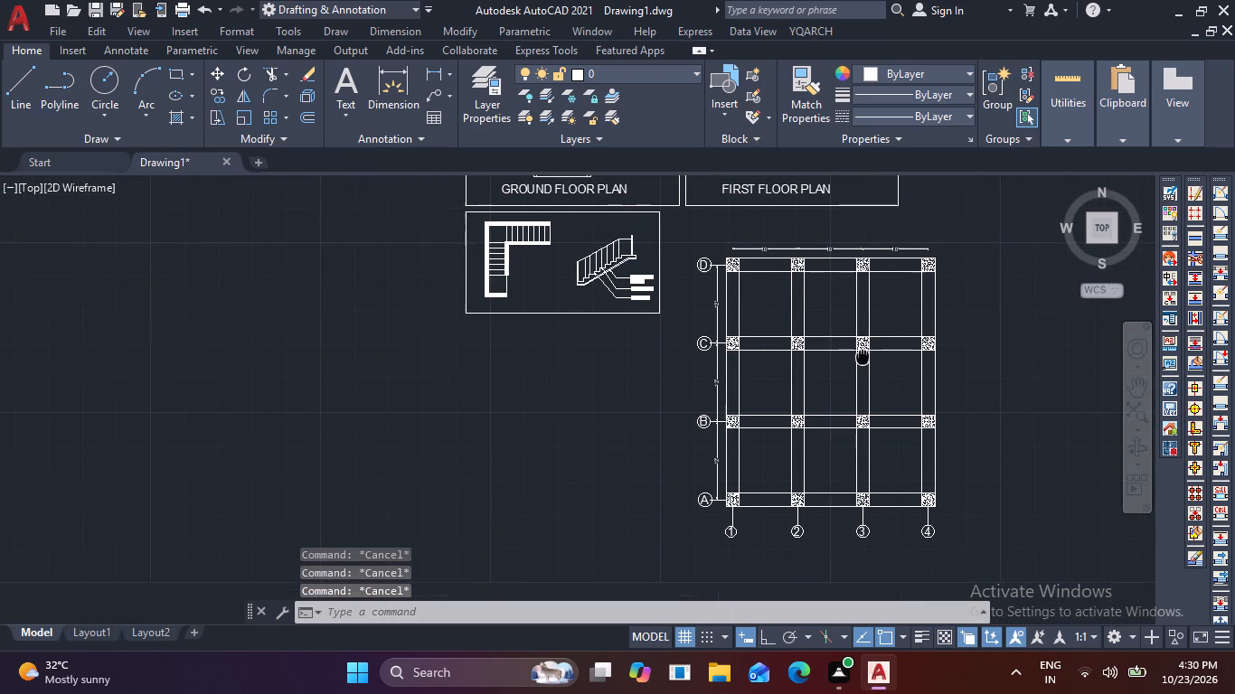
middle_click_drag(863, 355, 863, 354)
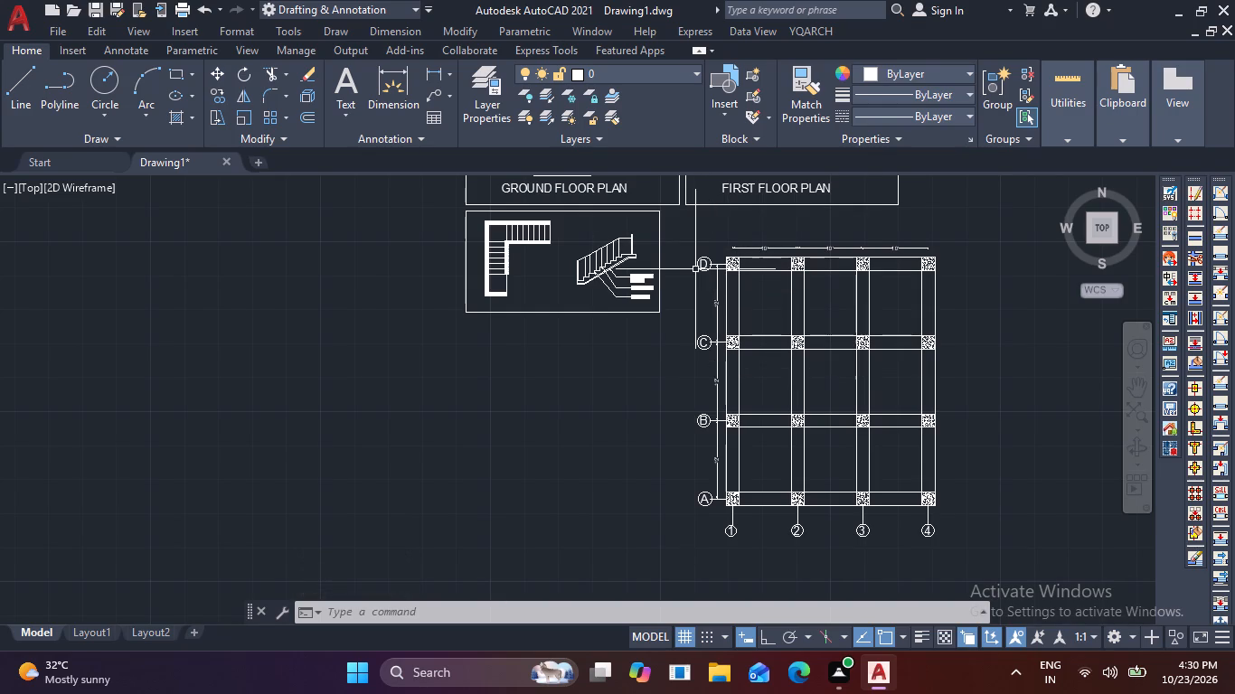
scroll(302, 168, "up", 1)
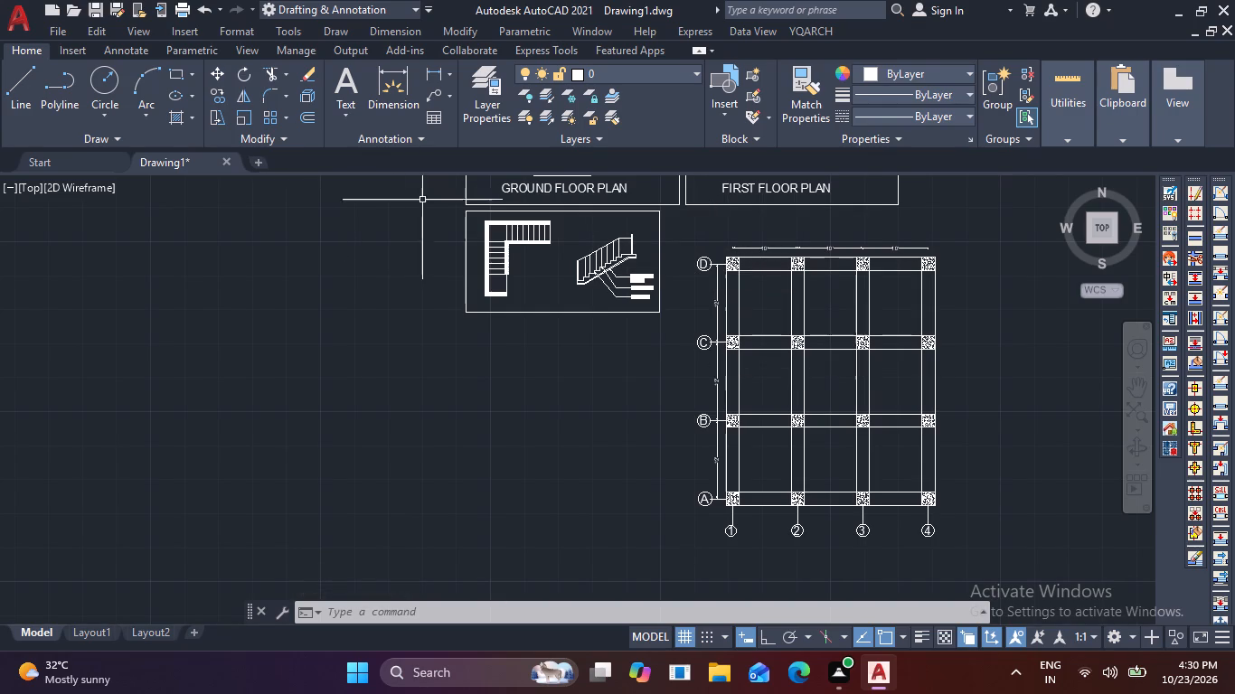
middle_click_drag(499, 238, 491, 350)
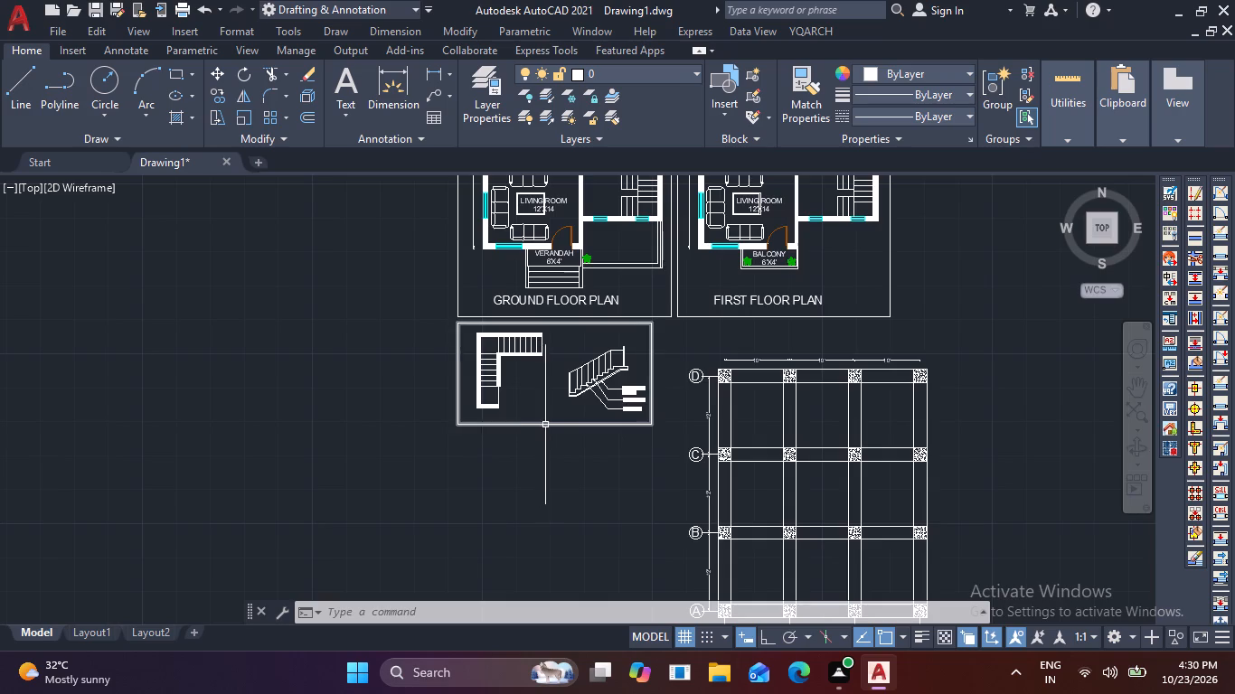
scroll(546, 425, "up", 2)
left_click(556, 426)
left_click(557, 426)
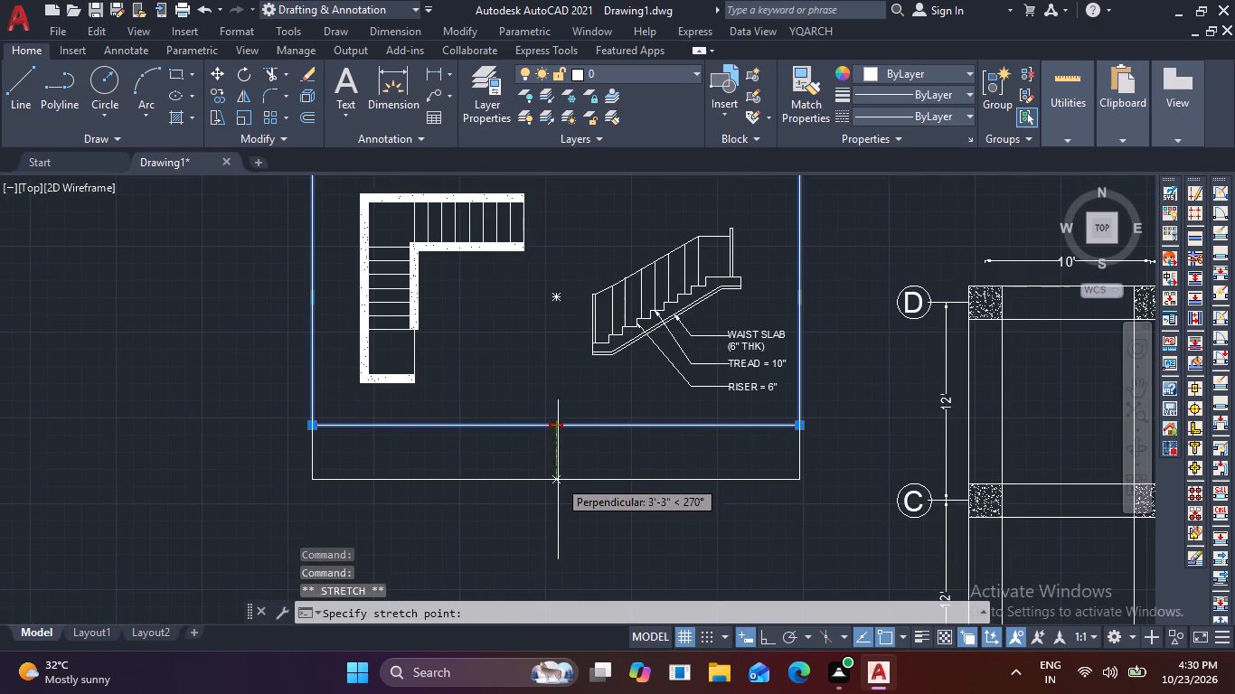
left_click(558, 480)
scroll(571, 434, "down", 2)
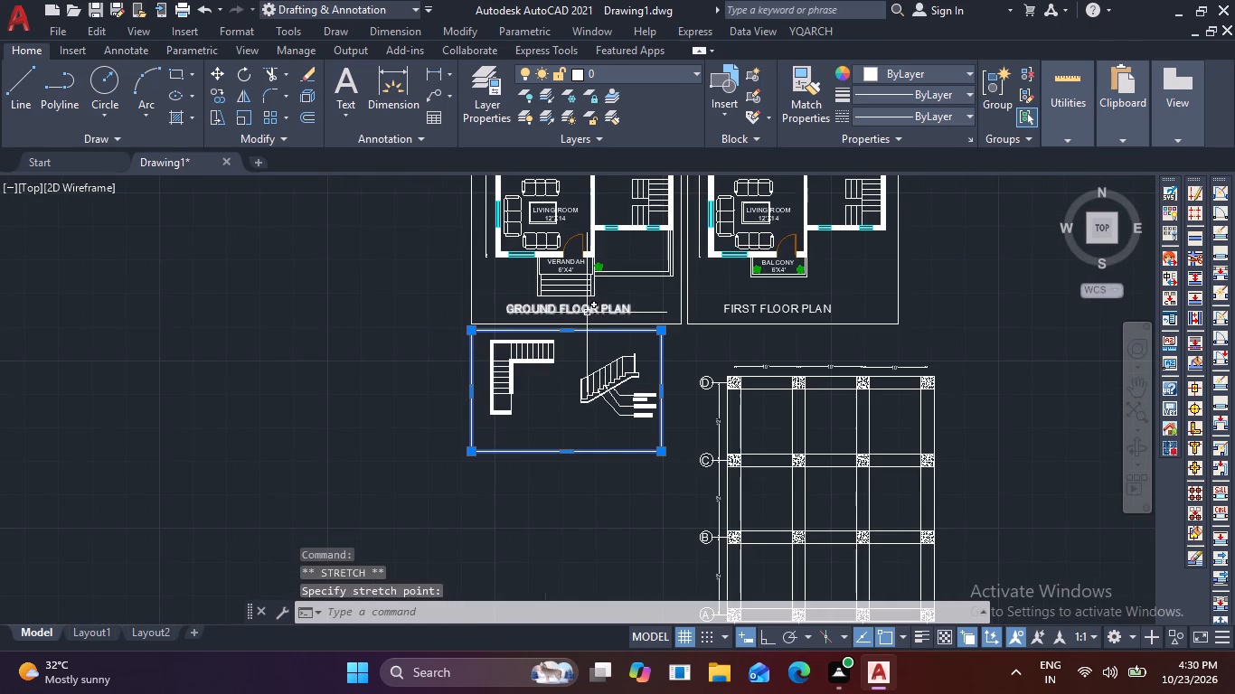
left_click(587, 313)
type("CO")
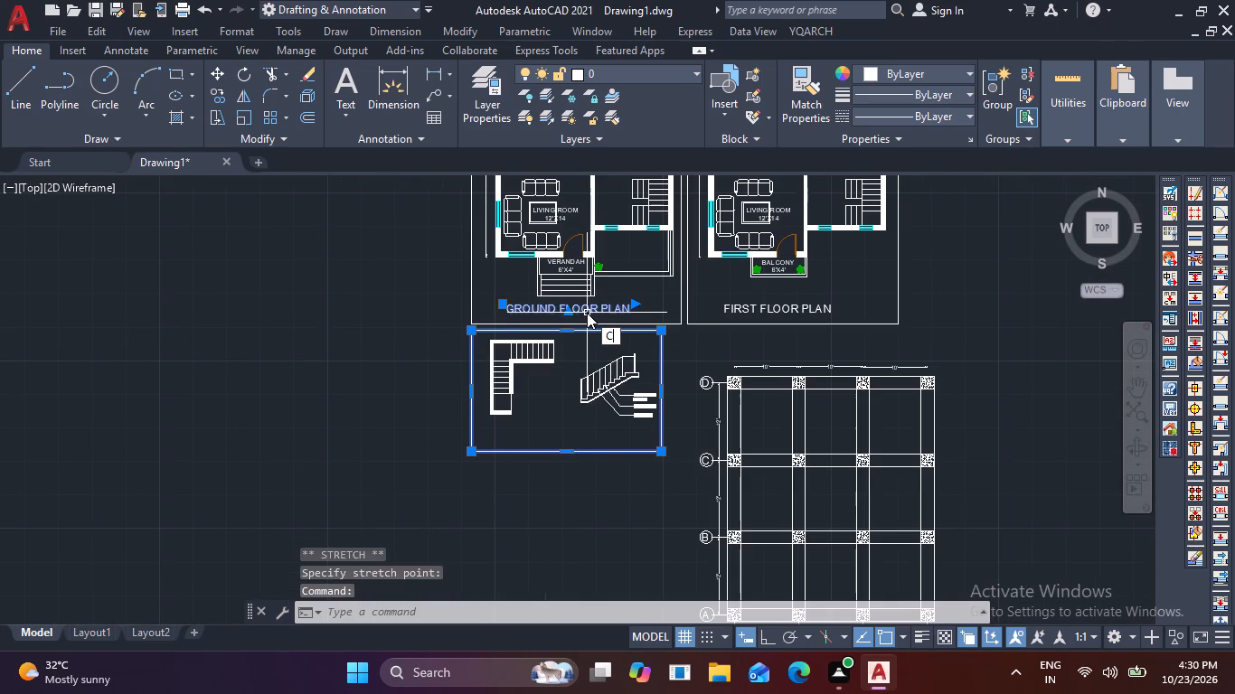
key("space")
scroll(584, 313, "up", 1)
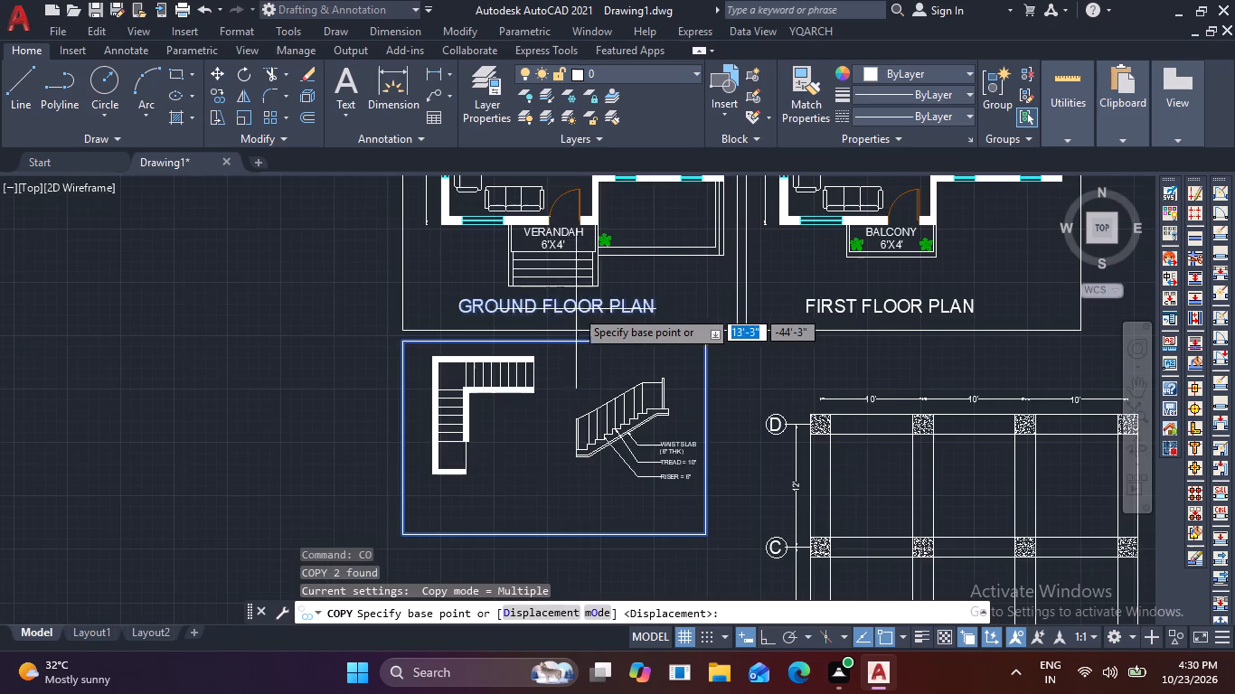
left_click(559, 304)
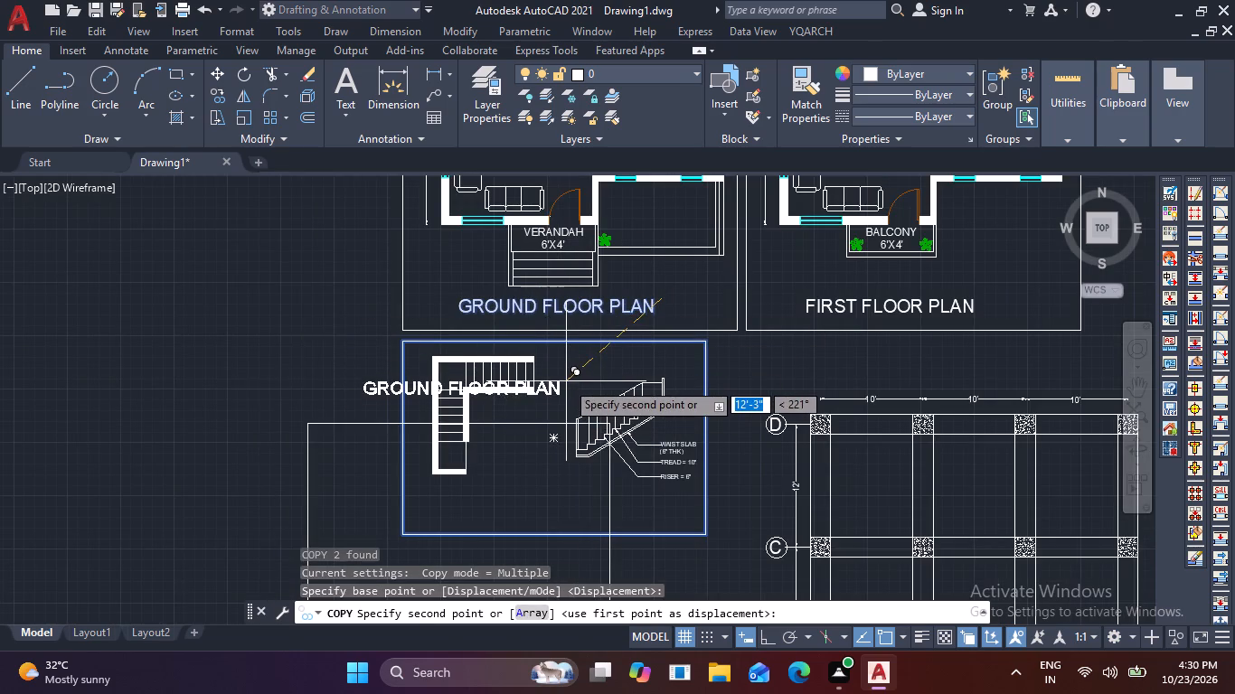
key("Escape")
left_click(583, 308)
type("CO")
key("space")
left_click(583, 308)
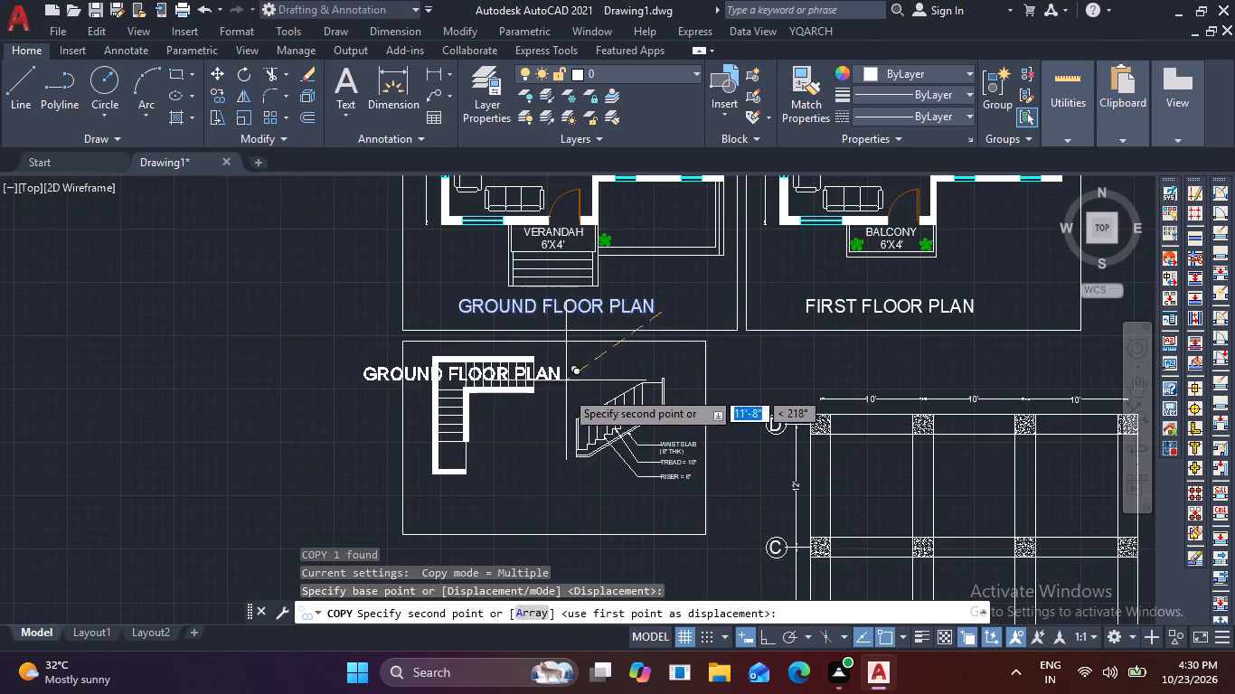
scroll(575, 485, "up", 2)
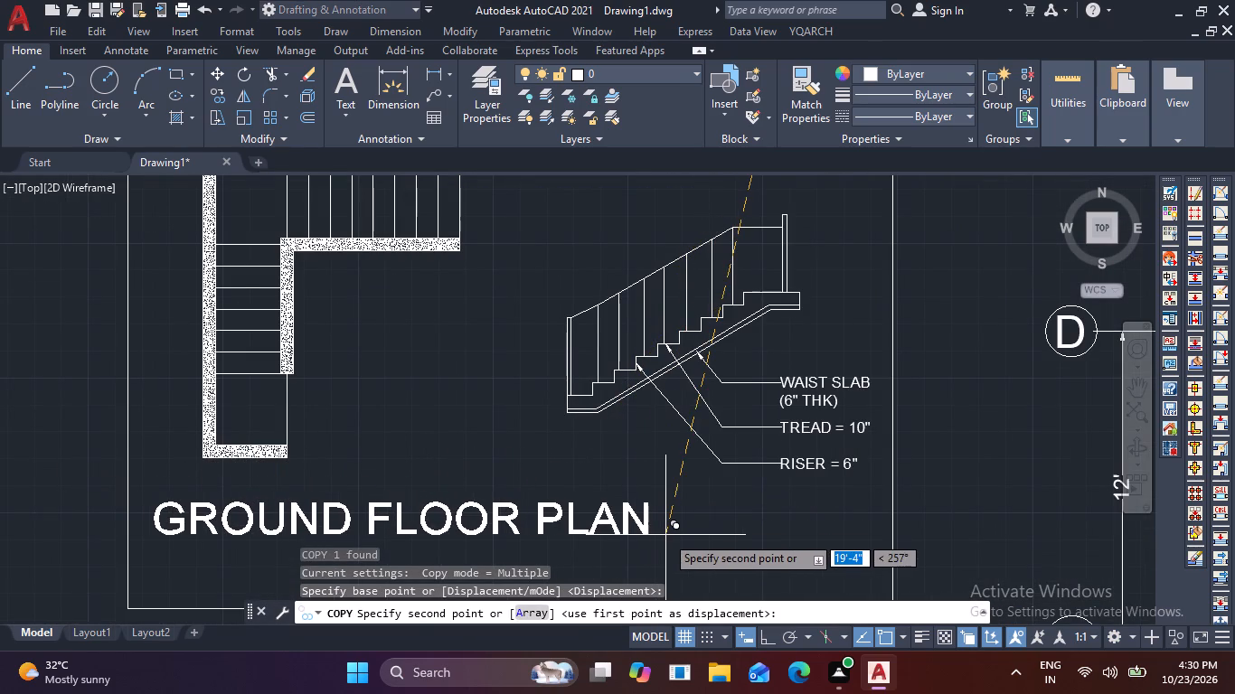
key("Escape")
Copy the GROUND FLOOR PLAN title about 18'-6" down into the staircase frame, below the stair plan and section.
scroll(665, 535, "down", 2)
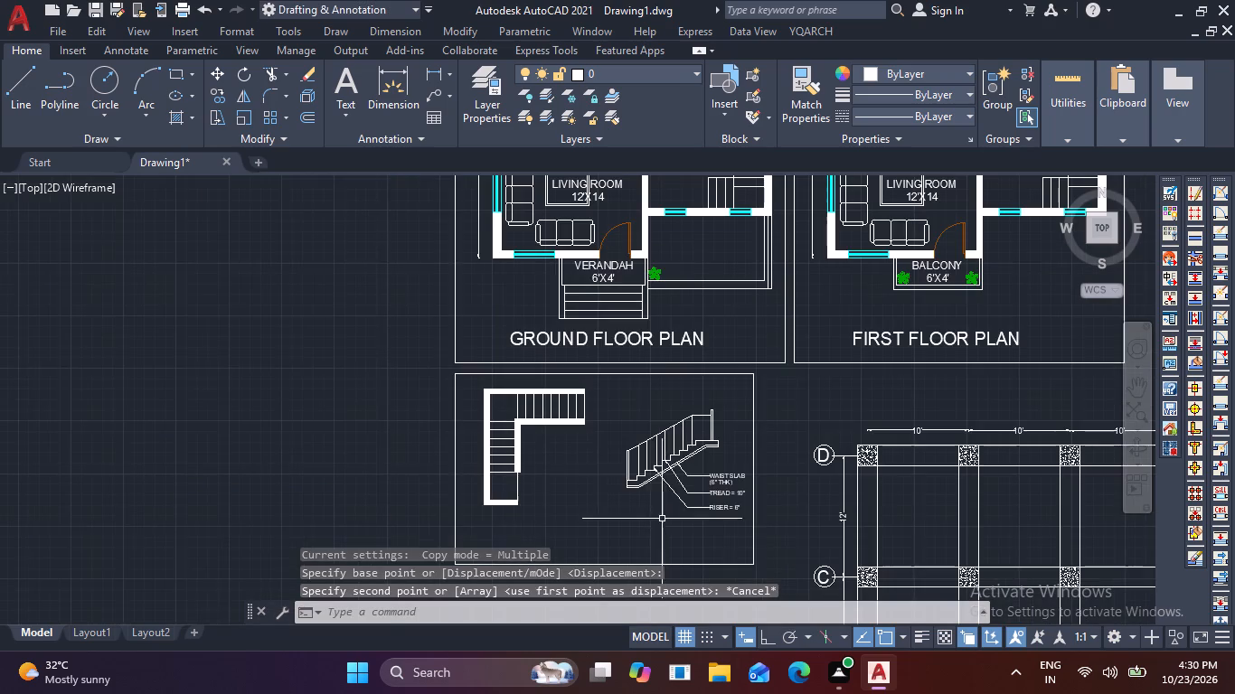
left_click(671, 342)
type("CO")
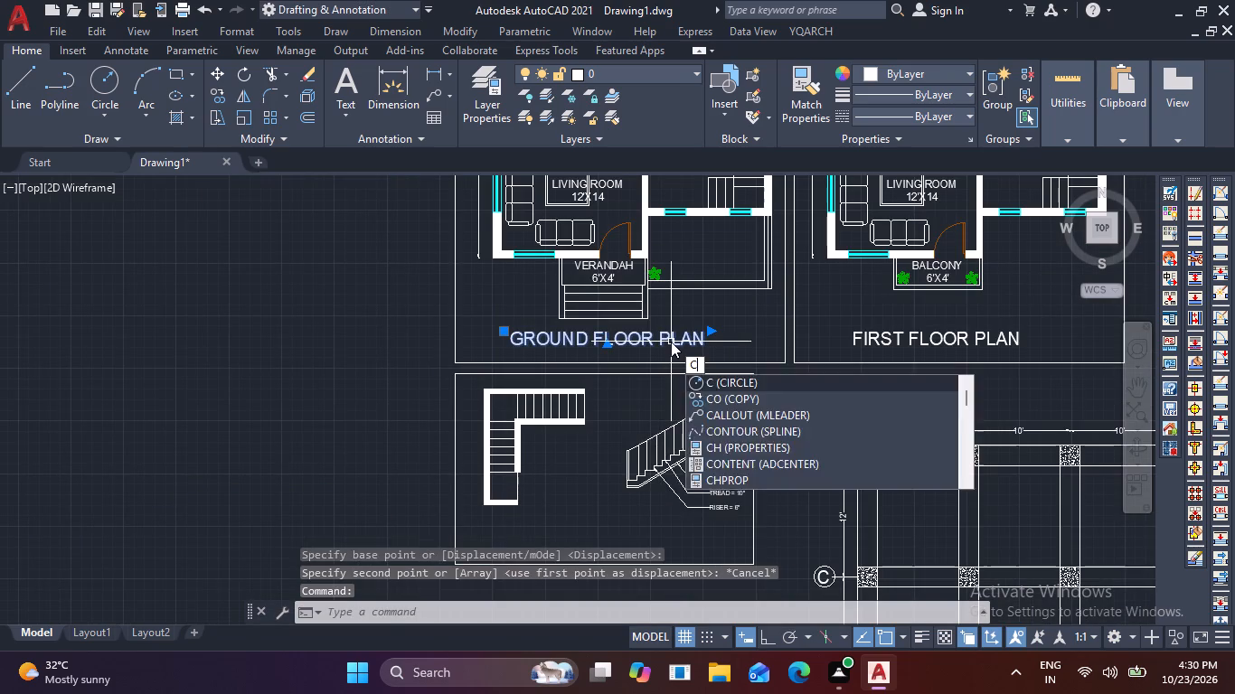
key("space")
left_click(671, 342)
scroll(665, 528, "up", 2)
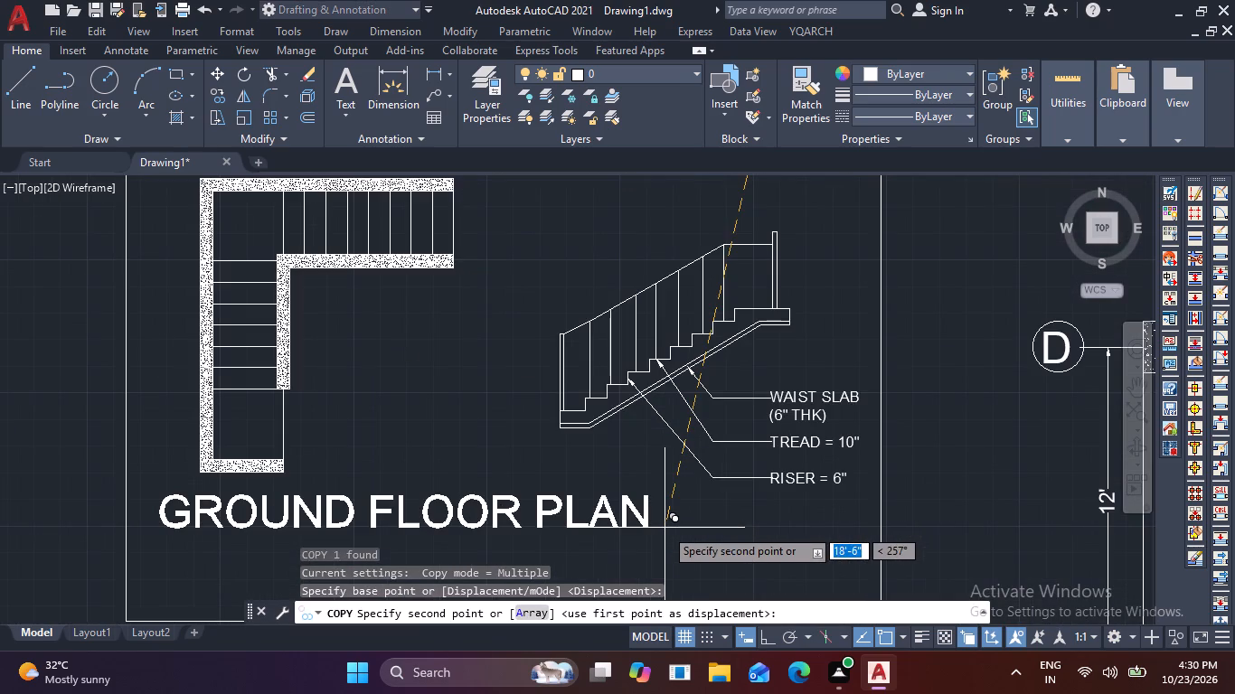
left_click(665, 528)
key("Escape")
Replace the copied title's text with STAIRCASE PLAN and narrow its text box to fit the wording.
double_click(645, 514)
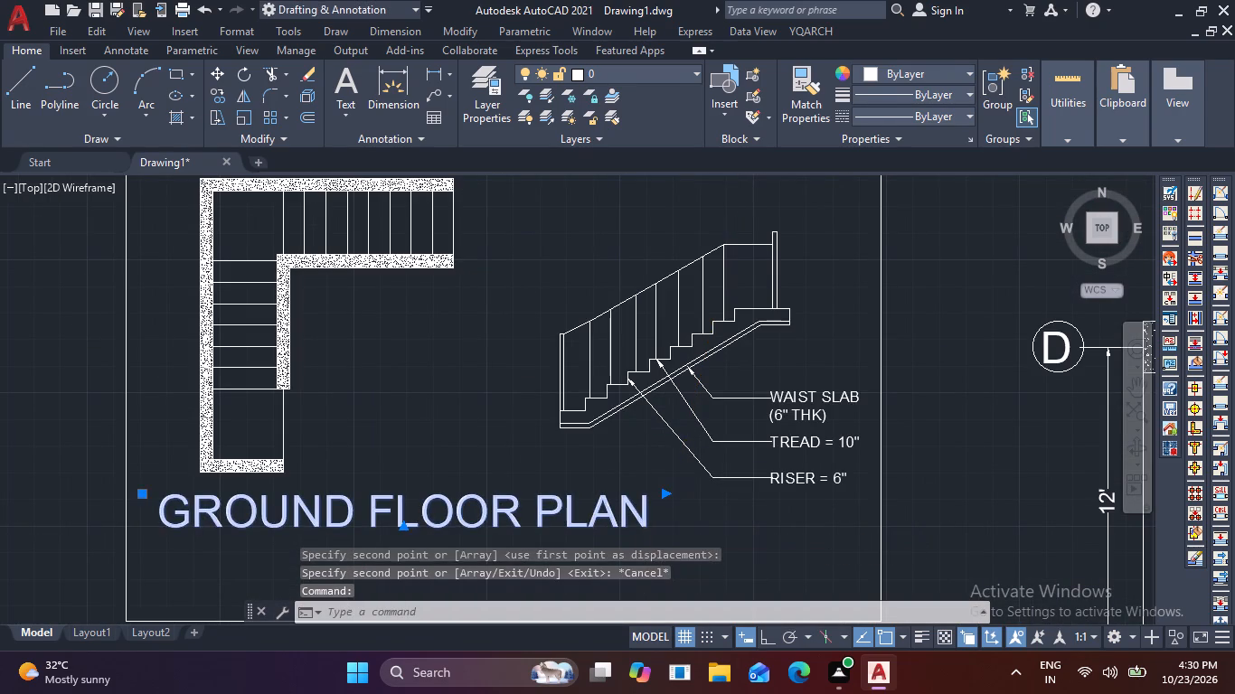
key("BackSpace")
key("BackSpace")
key("BackSpace")
key("BackSpace")
key("BackSpace")
key("BackSpace")
key("BackSpace")
key("BackSpace")
key("BackSpace")
key("BackSpace")
key("BackSpace")
key("BackSpace")
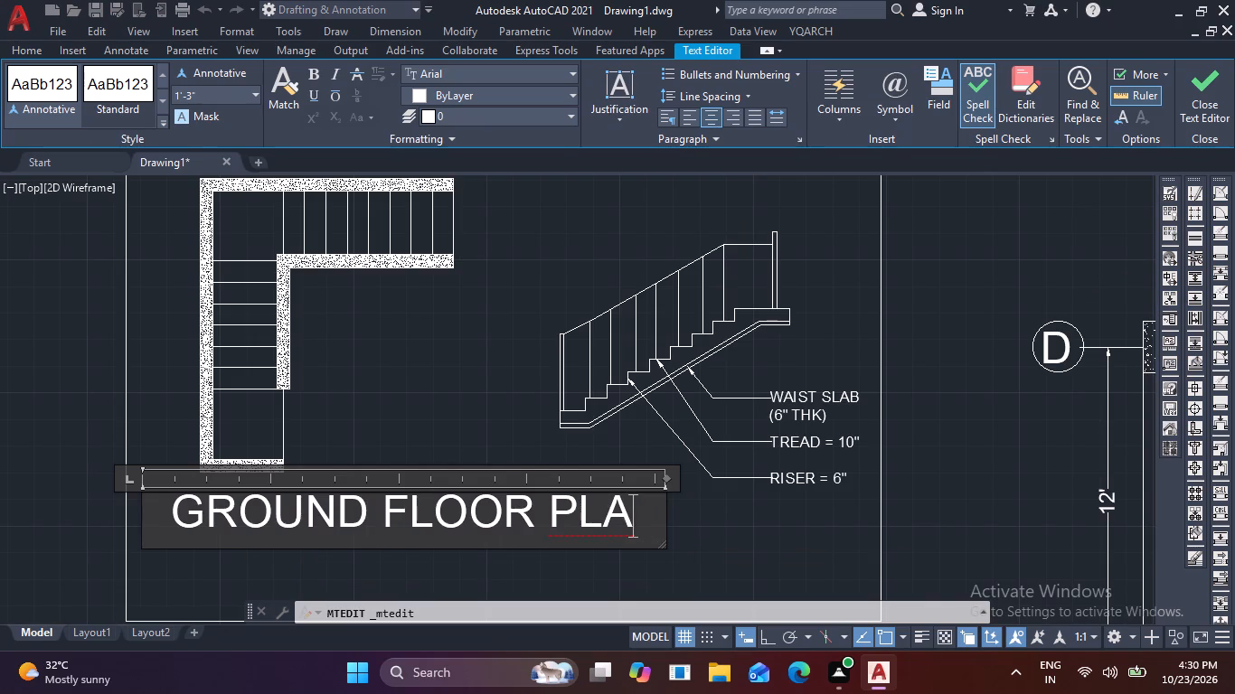
key("BackSpace")
key("BackSpace")
key("BackSpace")
key("BackSpace")
key("BackSpace")
key("BackSpace")
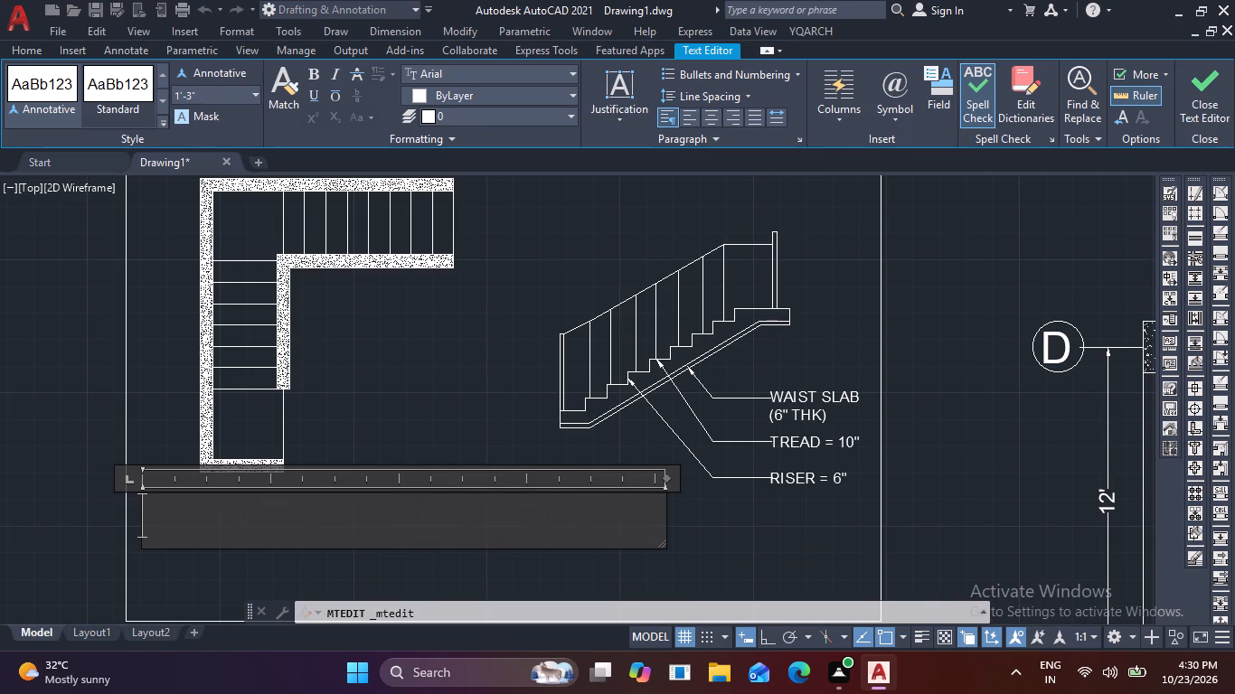
type("ST")
key("a")
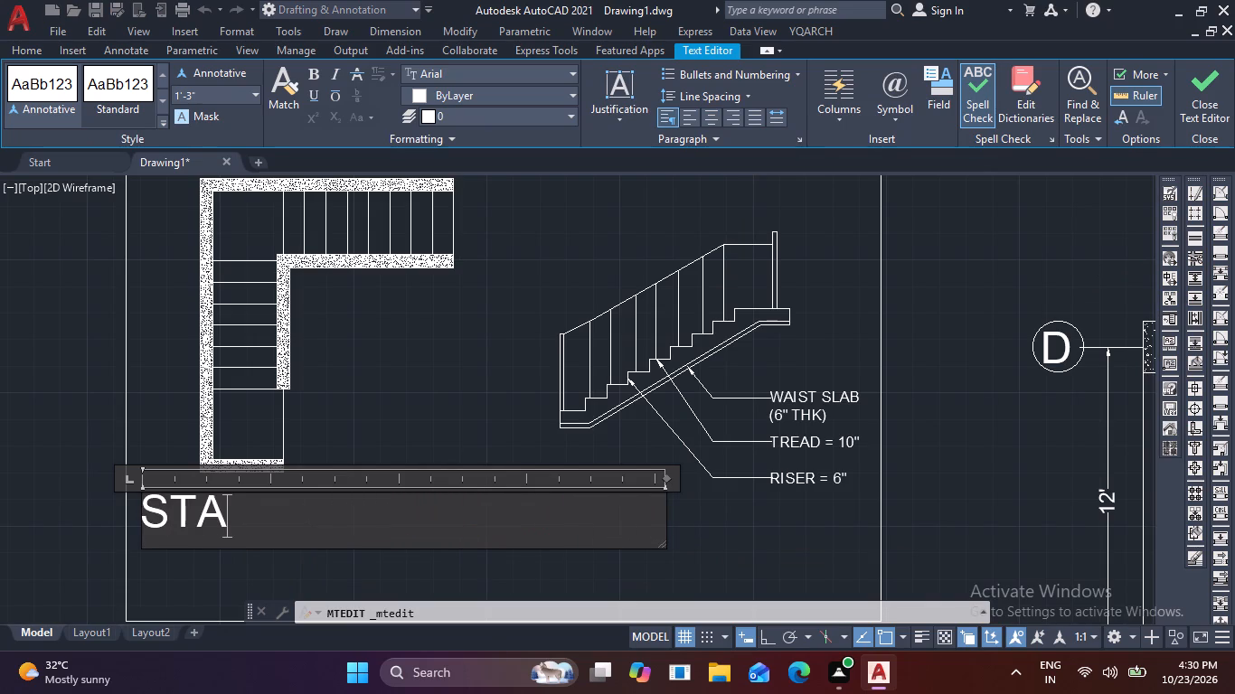
type("IR")
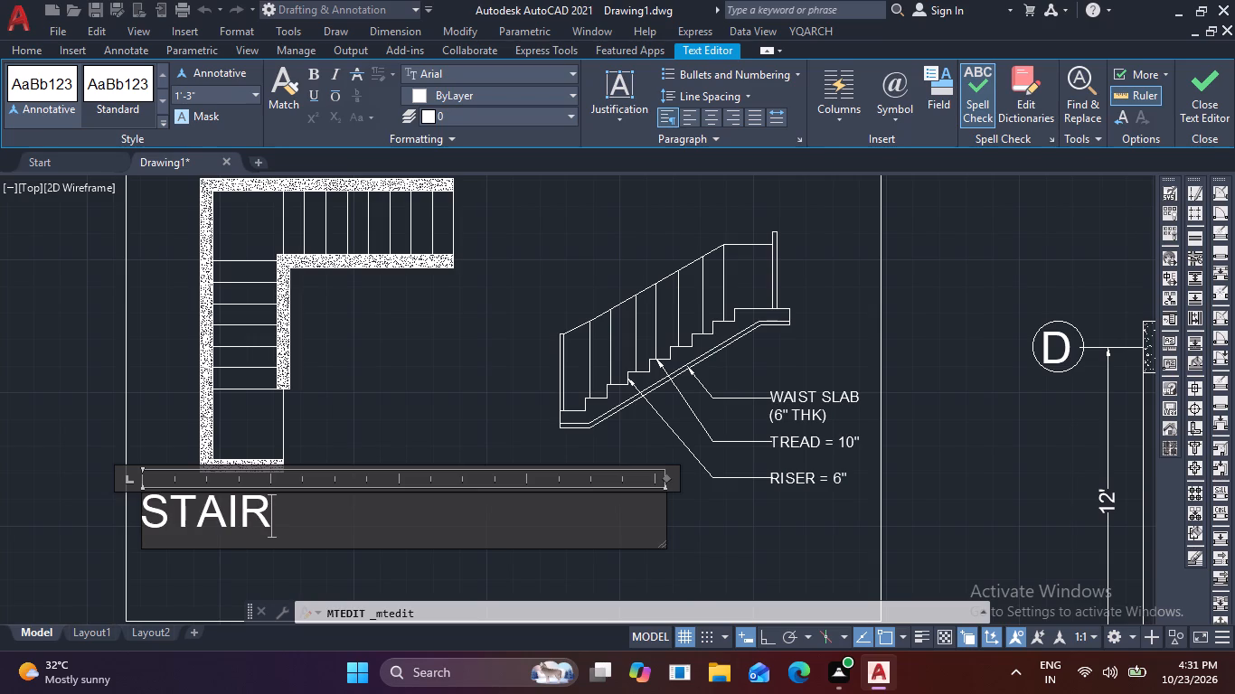
type("CASE")
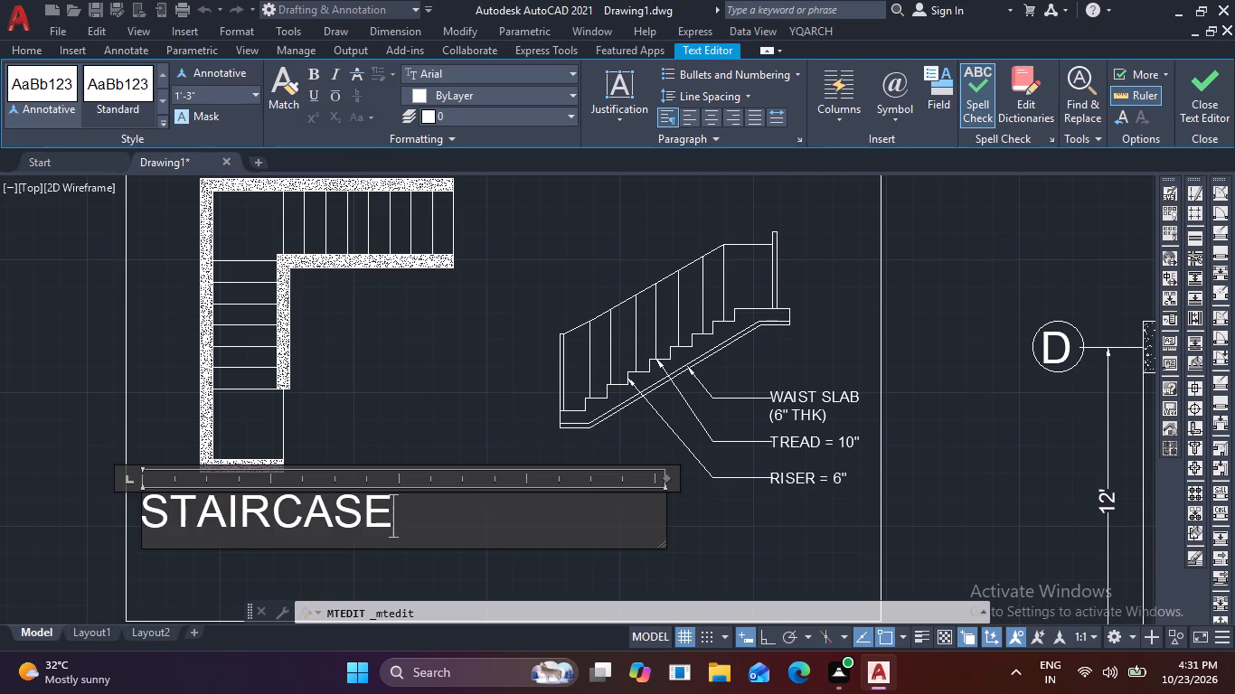
key("space")
type("PLAN")
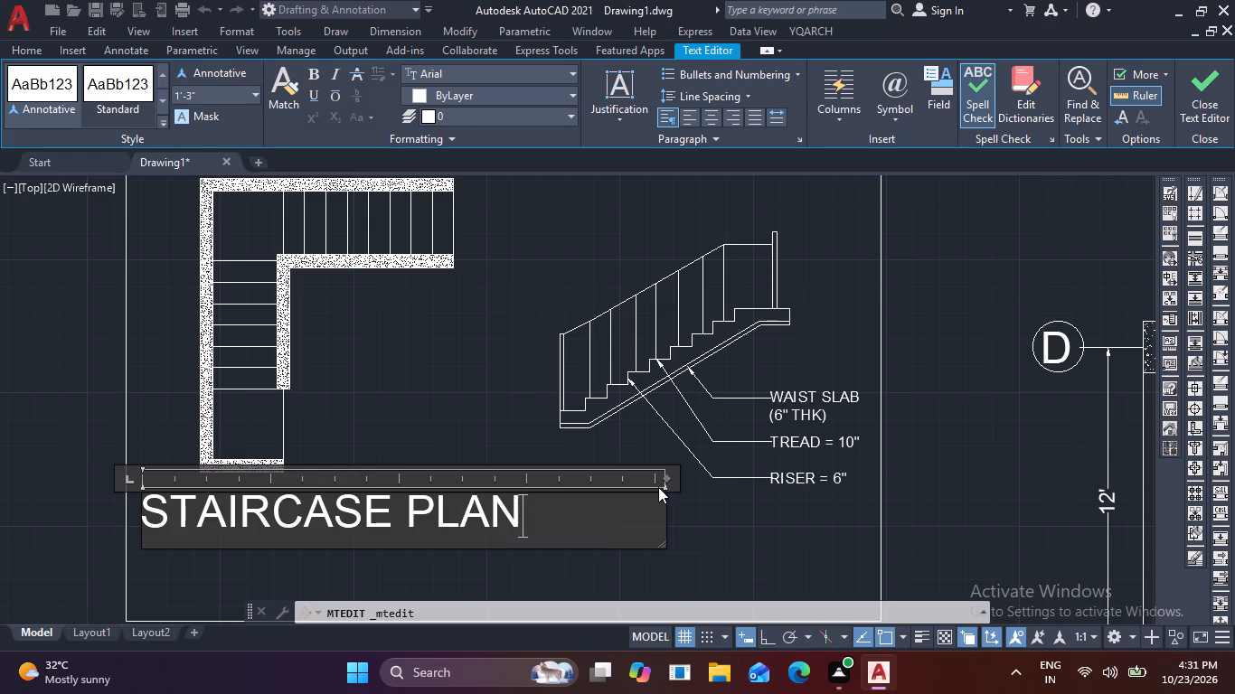
left_click_drag(668, 480, 534, 485)
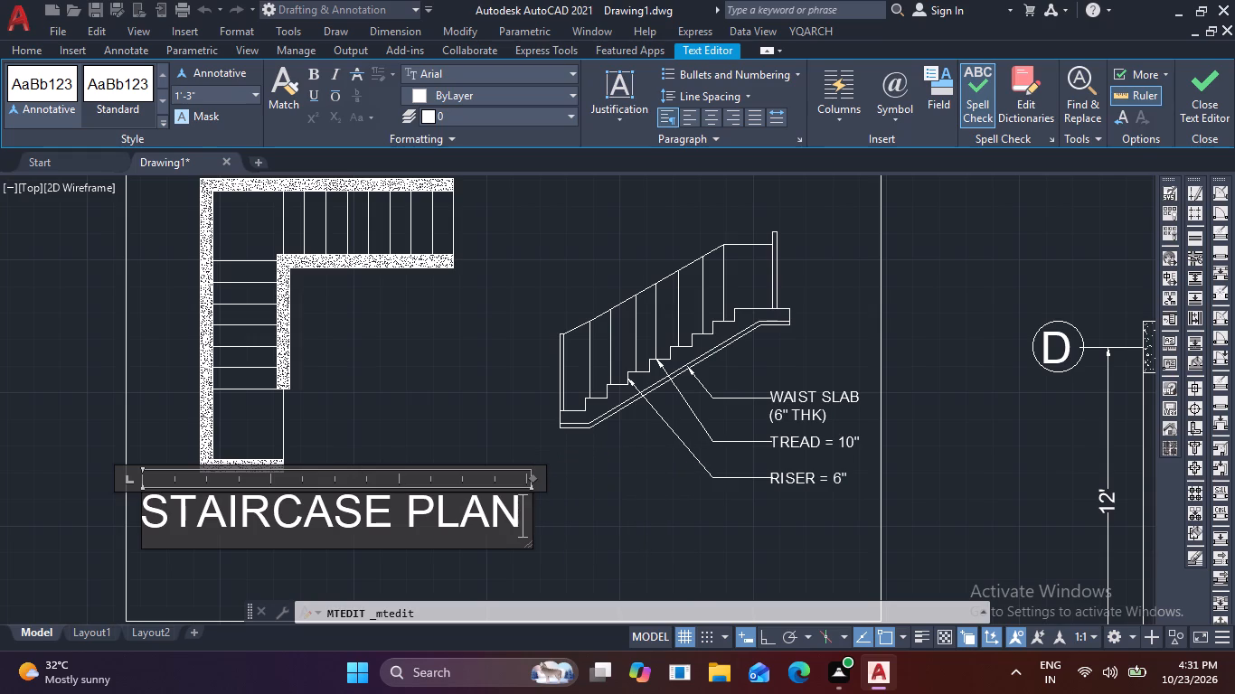
Set the text height of the whole STAIRCASE PLAN title to 9" and finish editing it.
left_click_drag(527, 513, 141, 512)
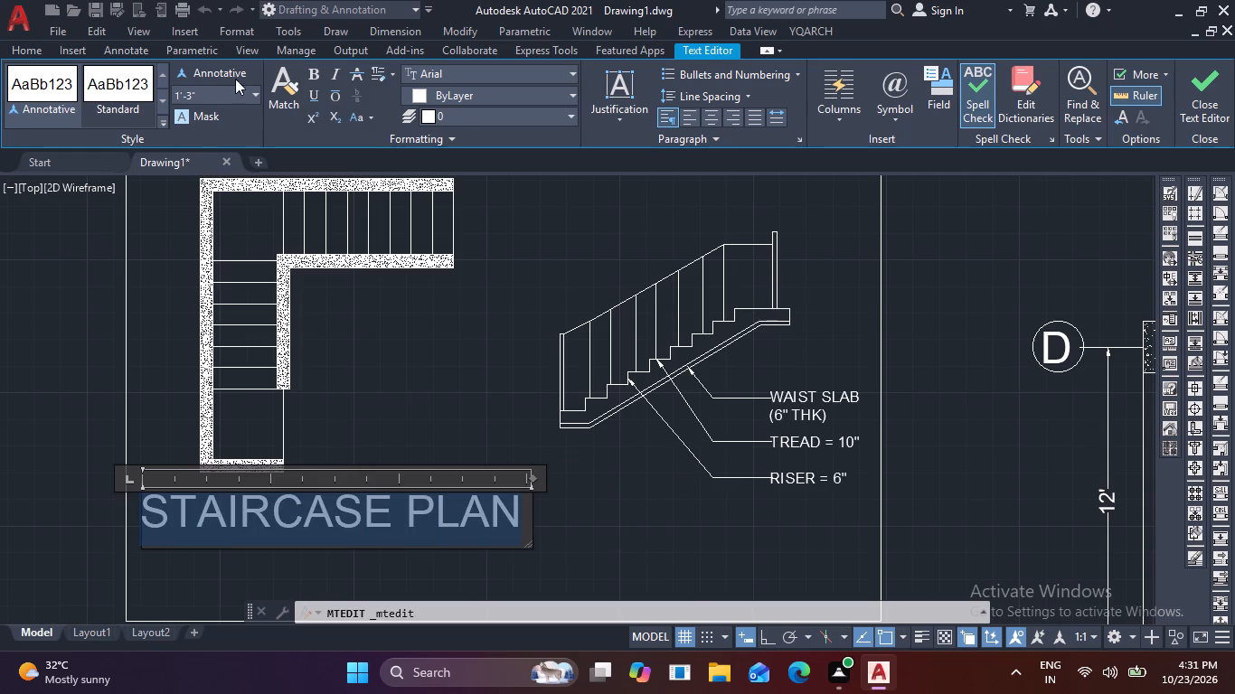
left_click(222, 98)
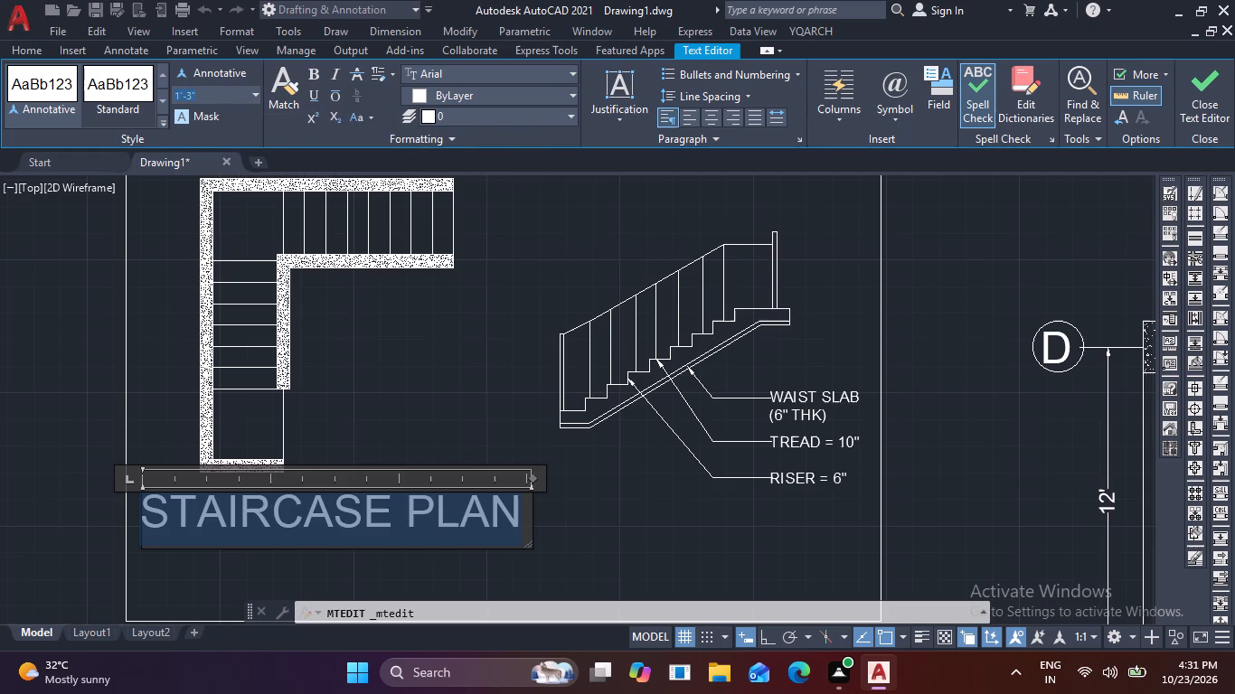
key("9")
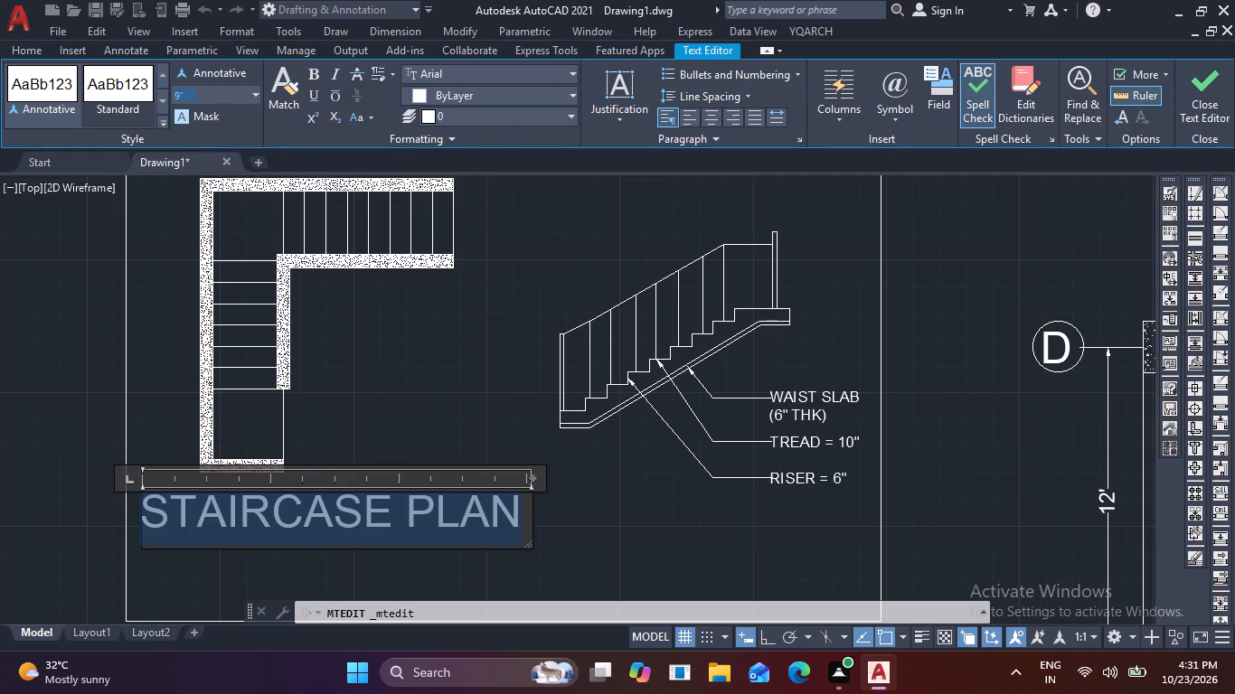
key("Return")
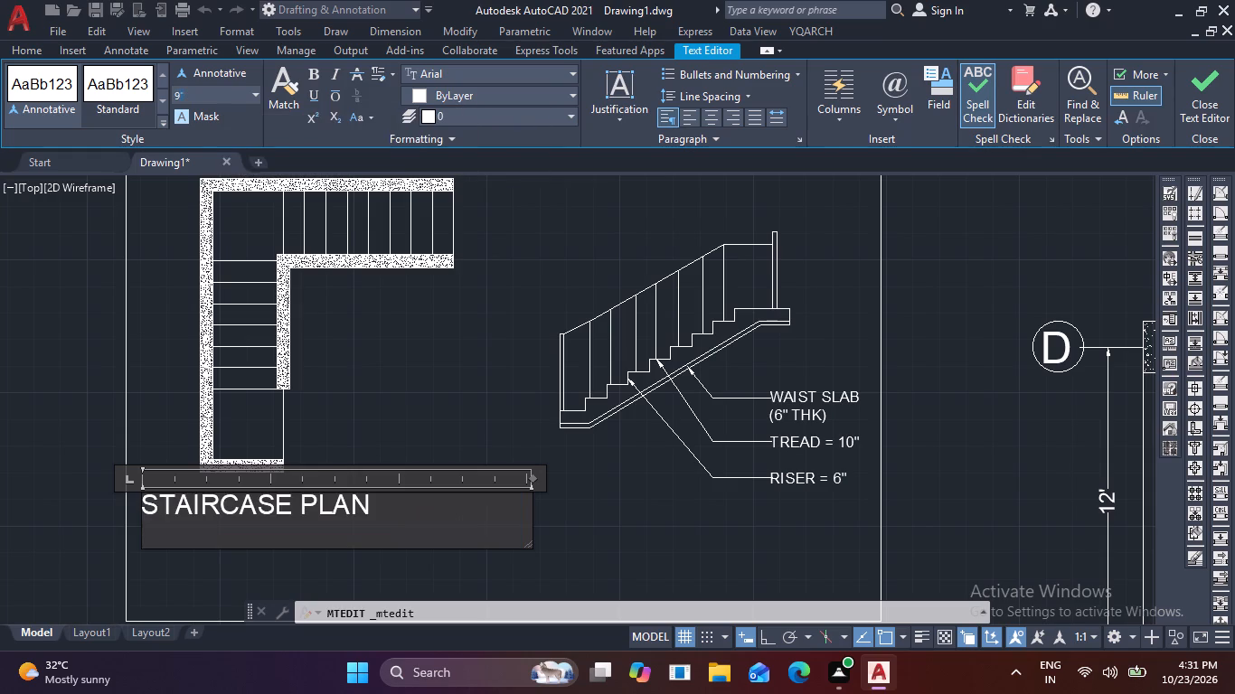
left_click(385, 314)
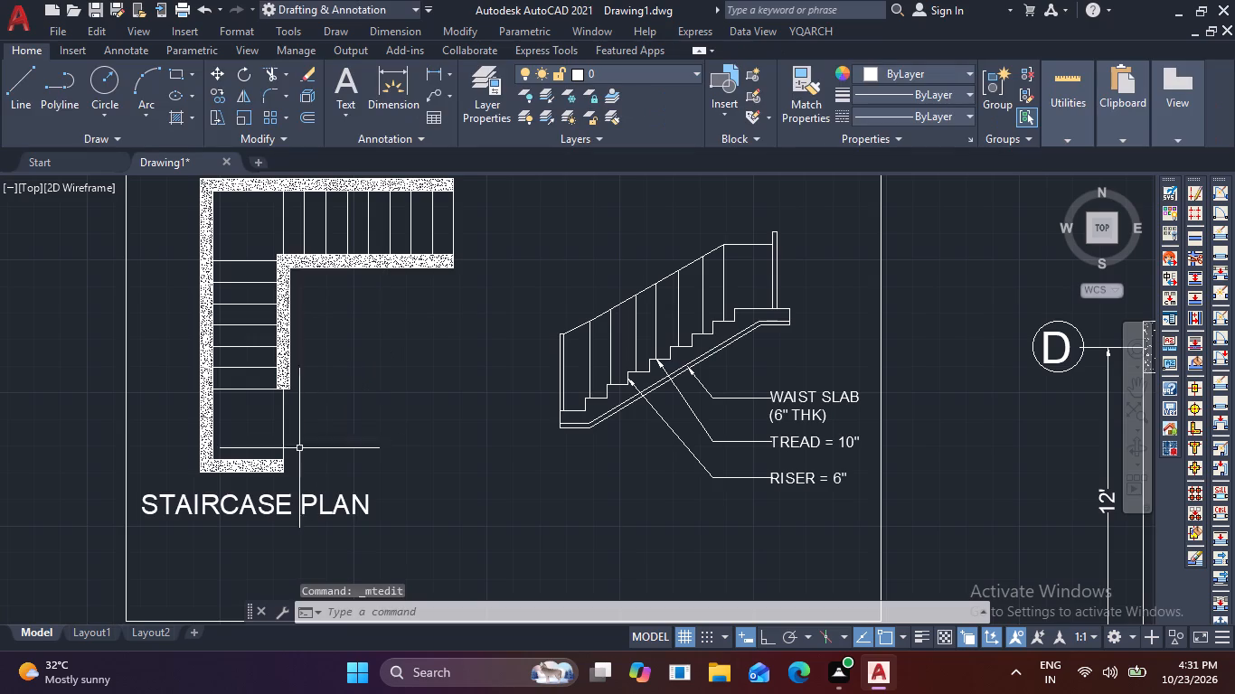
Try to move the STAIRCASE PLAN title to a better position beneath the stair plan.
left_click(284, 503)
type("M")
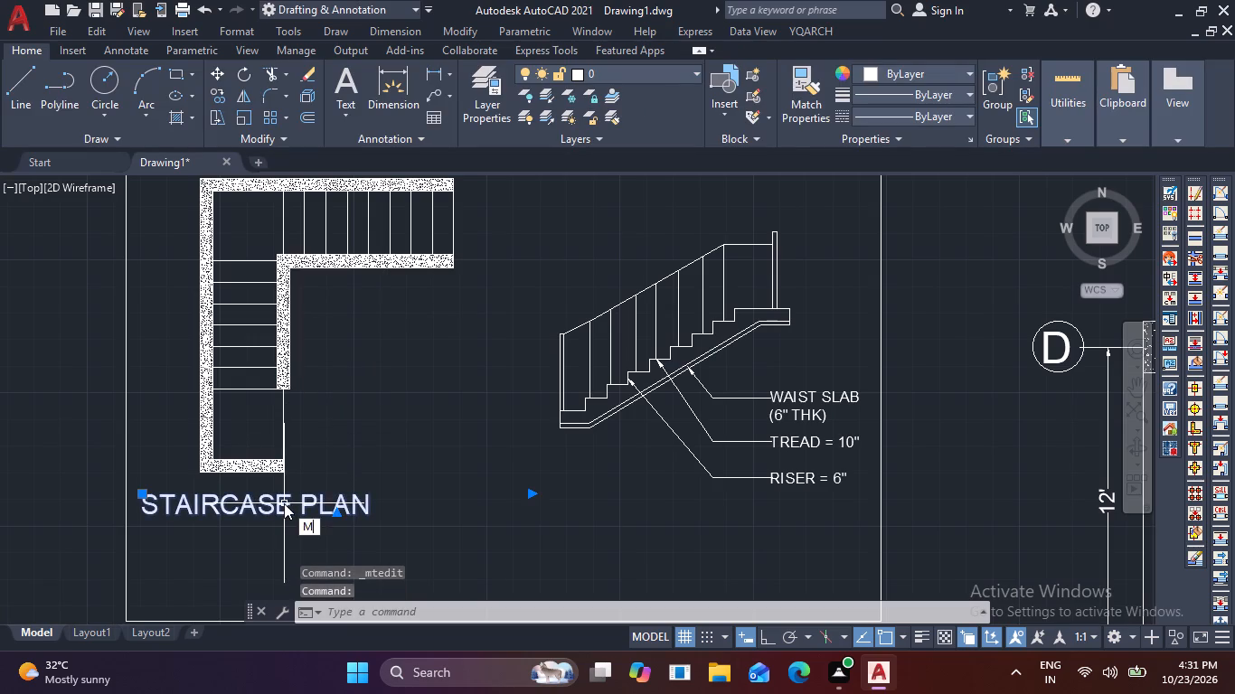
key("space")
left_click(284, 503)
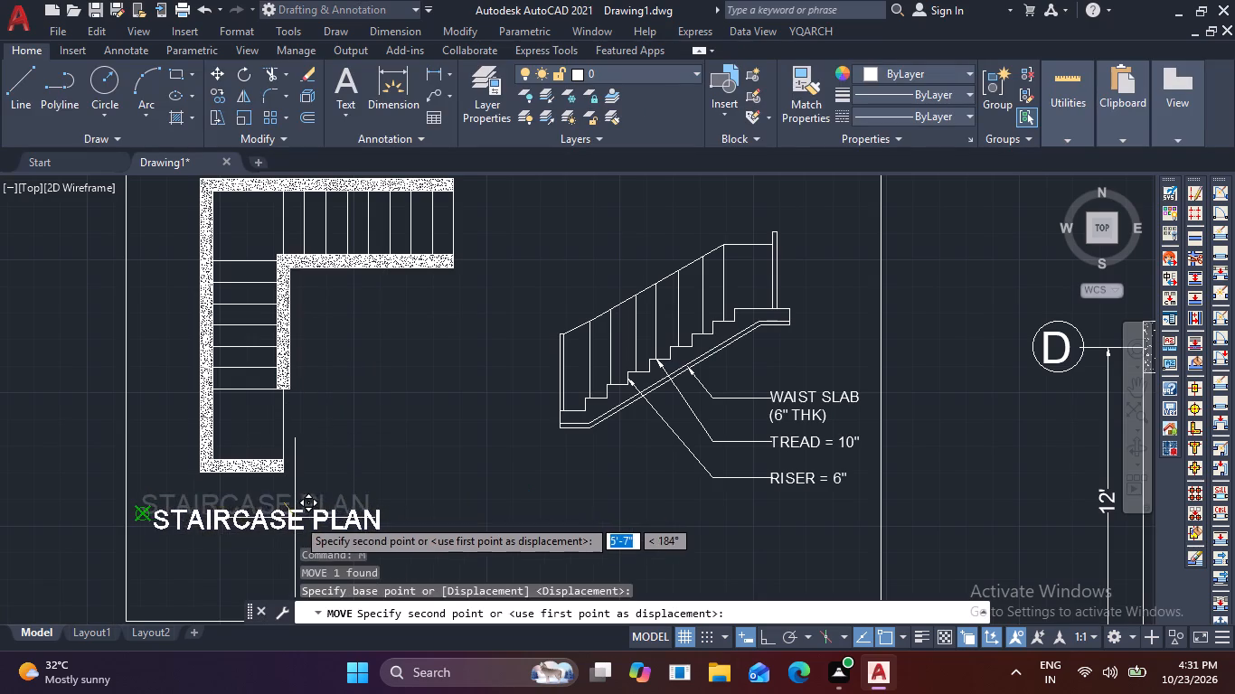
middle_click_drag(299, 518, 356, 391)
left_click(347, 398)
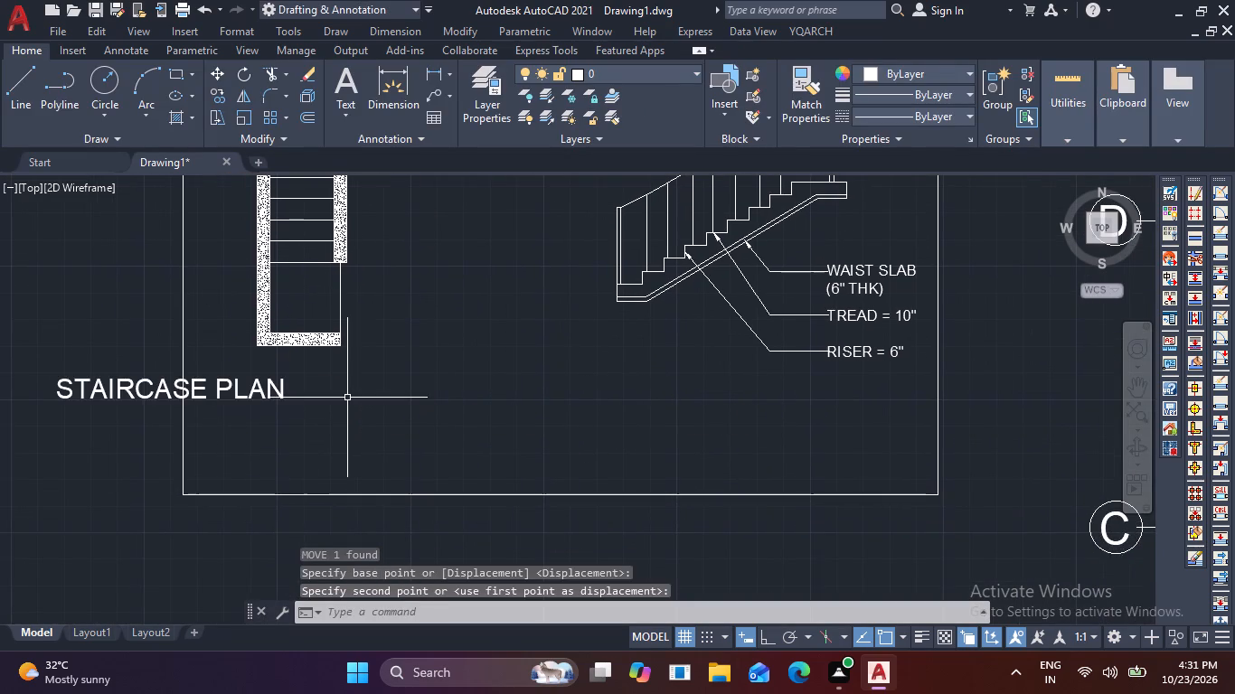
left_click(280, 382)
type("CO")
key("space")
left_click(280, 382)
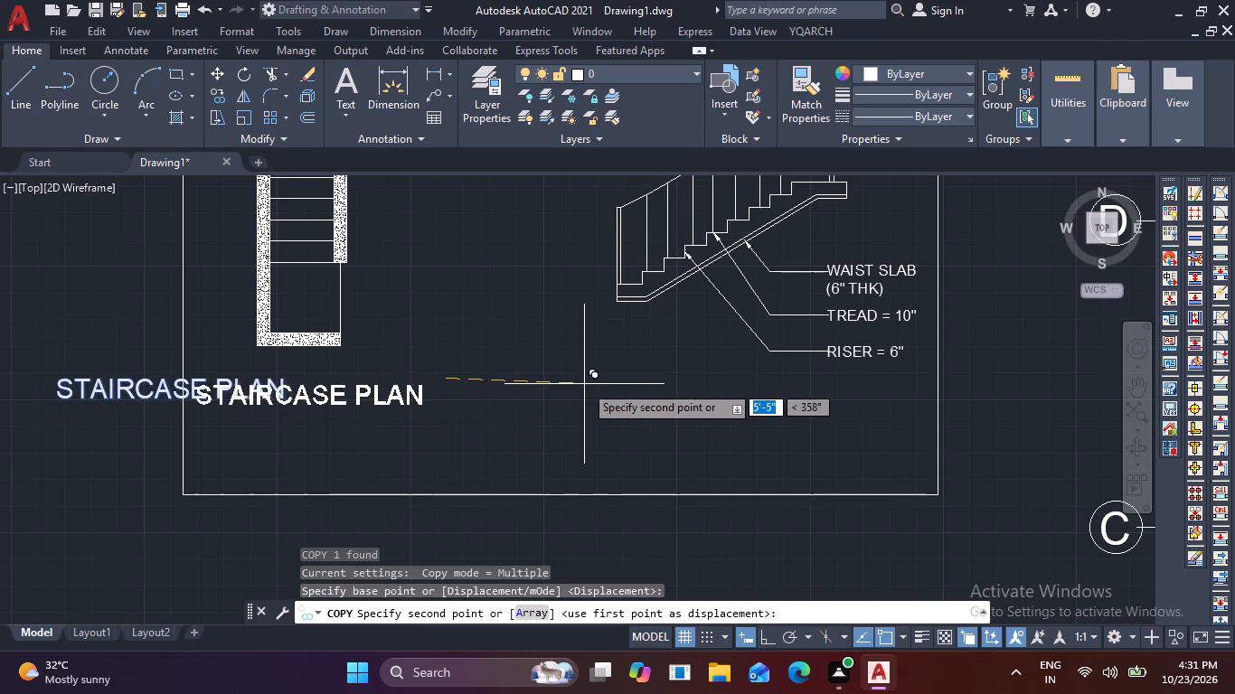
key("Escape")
Move the STAIRCASE PLAN title inside the frame, just below the stair plan.
left_click(288, 391)
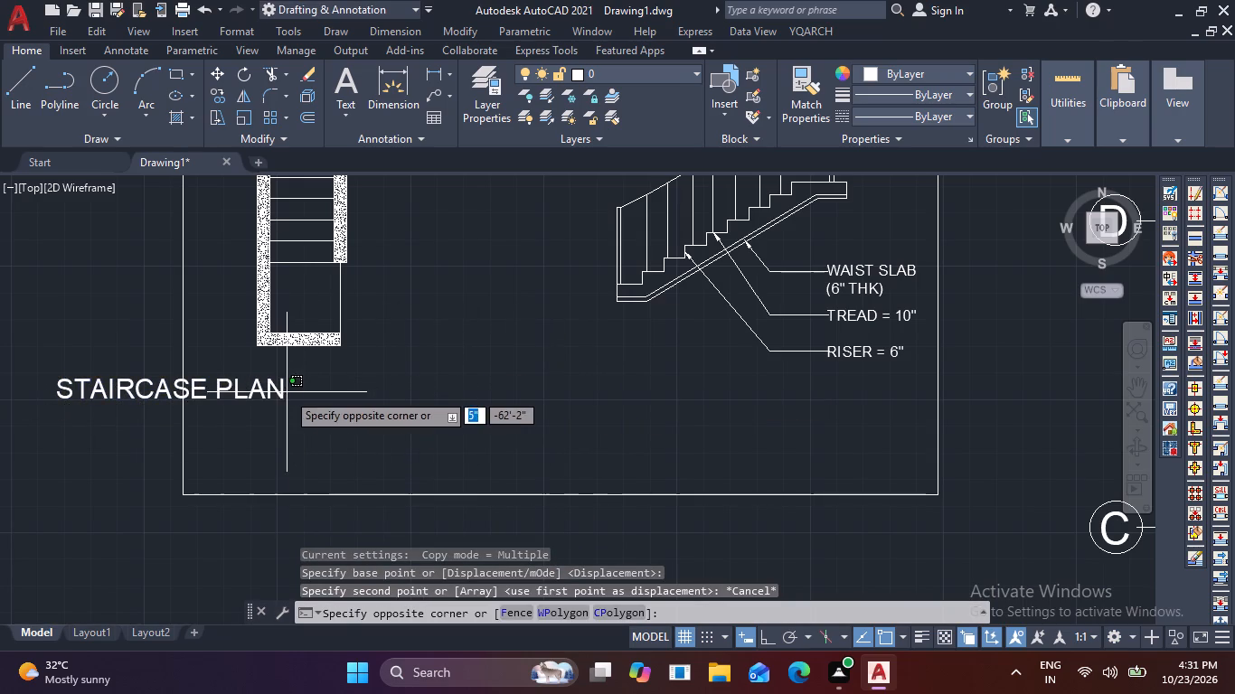
left_click(259, 391)
type("M")
key("space")
left_click(259, 391)
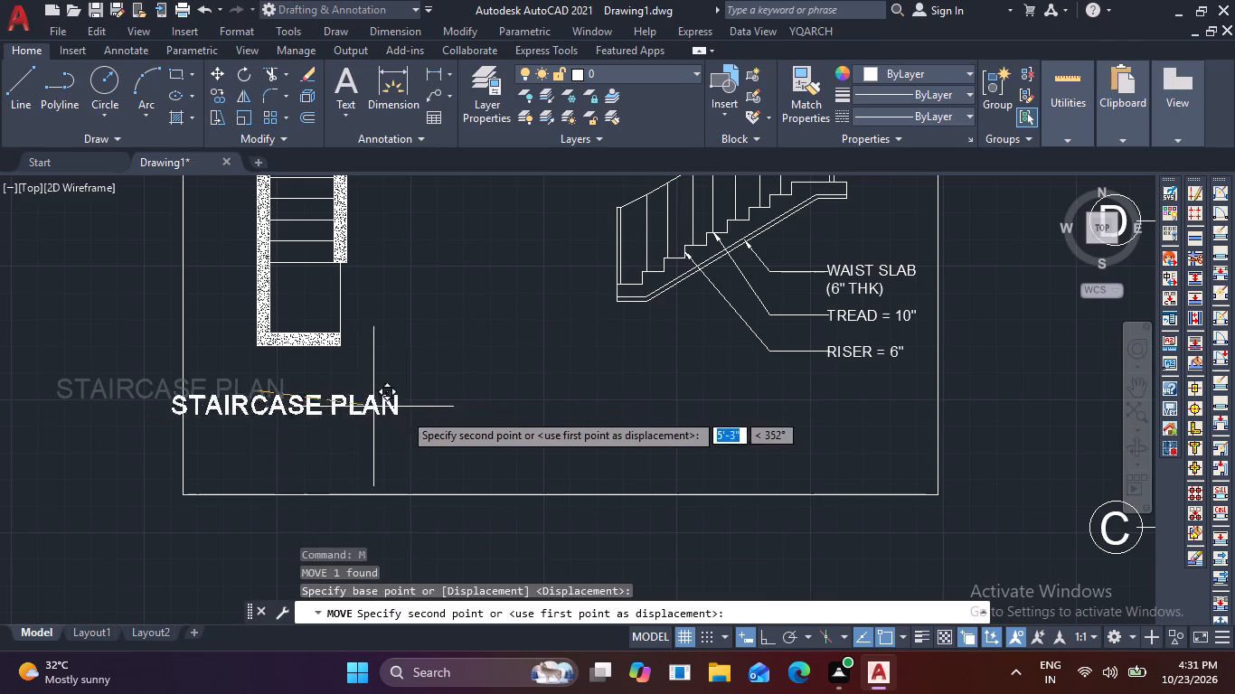
left_click(427, 396)
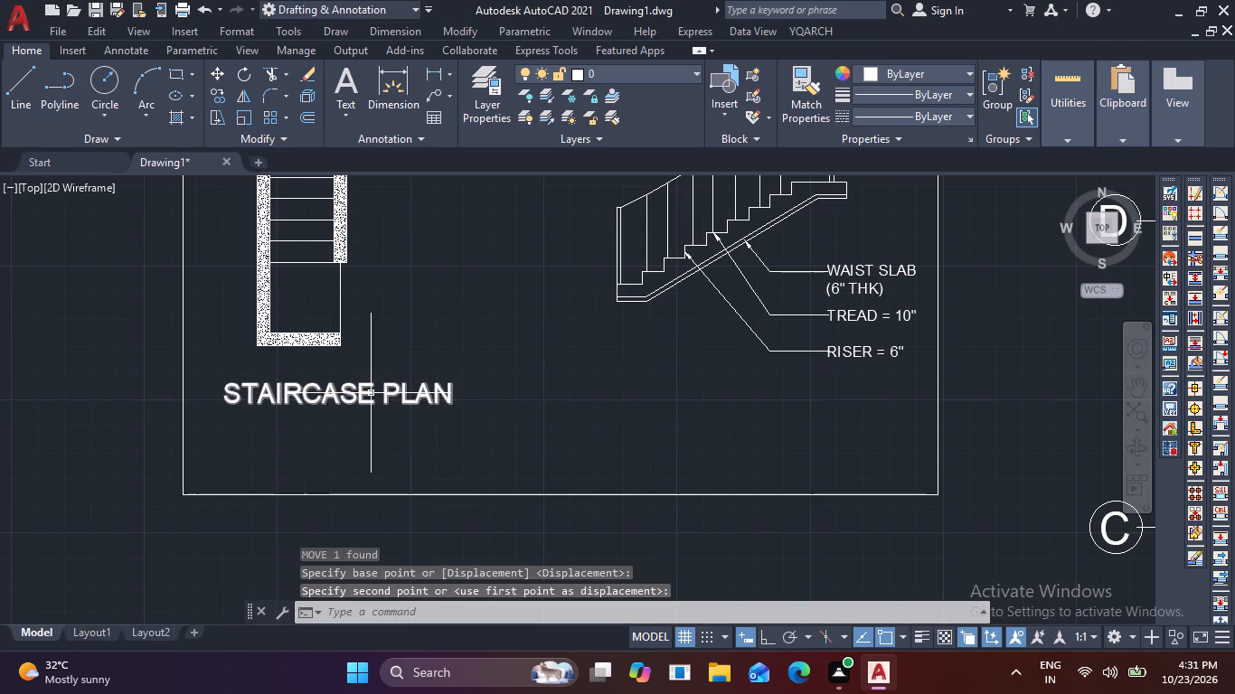
left_click(370, 393)
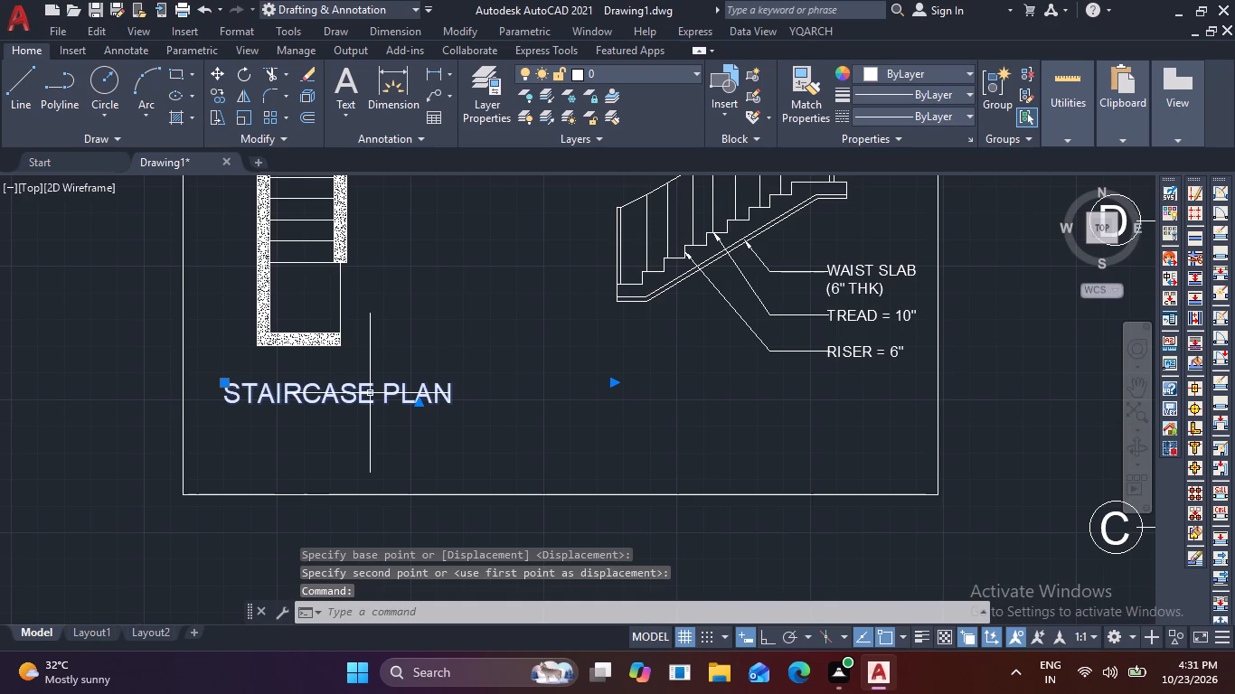
key("Escape")
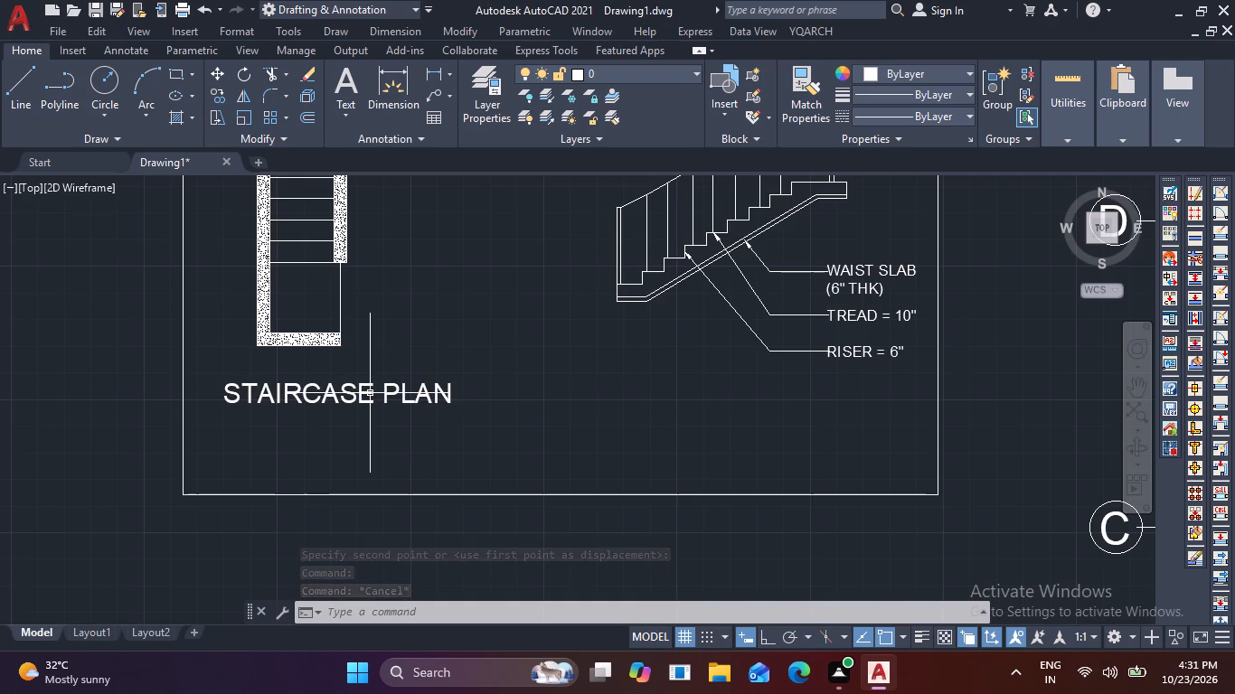
Reopen the STAIRCASE PLAN title for editing and narrow its text box to slightly wider than the wording.
double_click(370, 393)
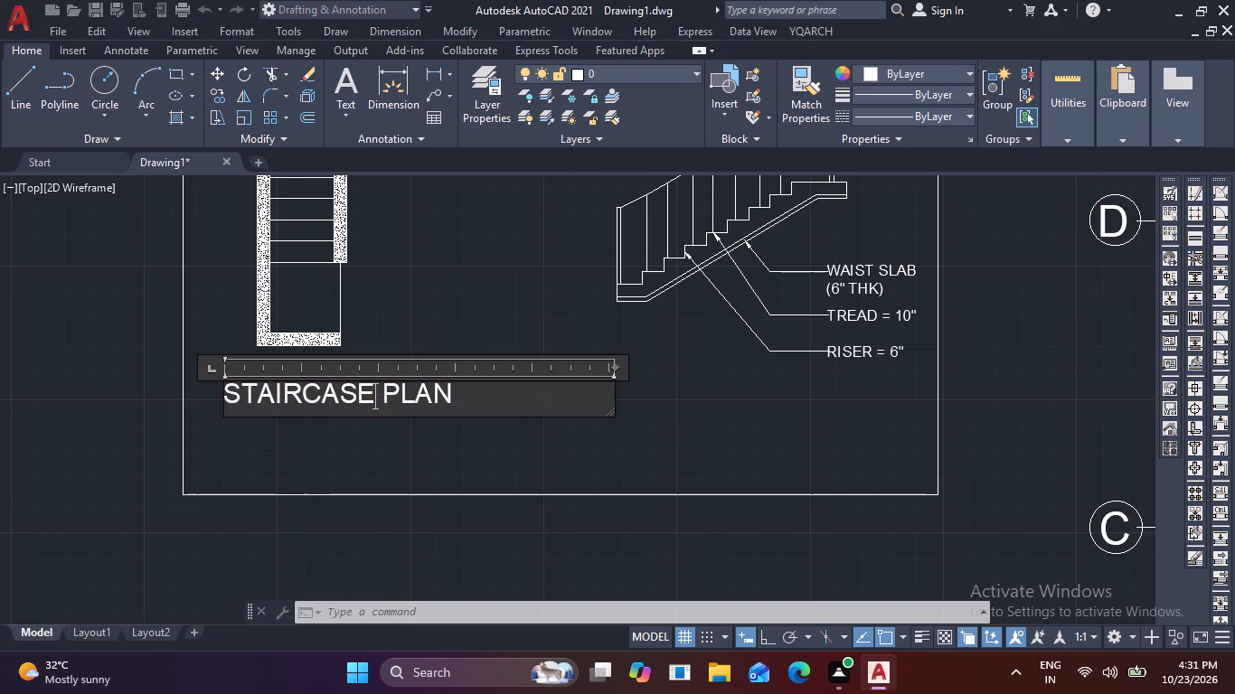
left_click(476, 406)
key("Return")
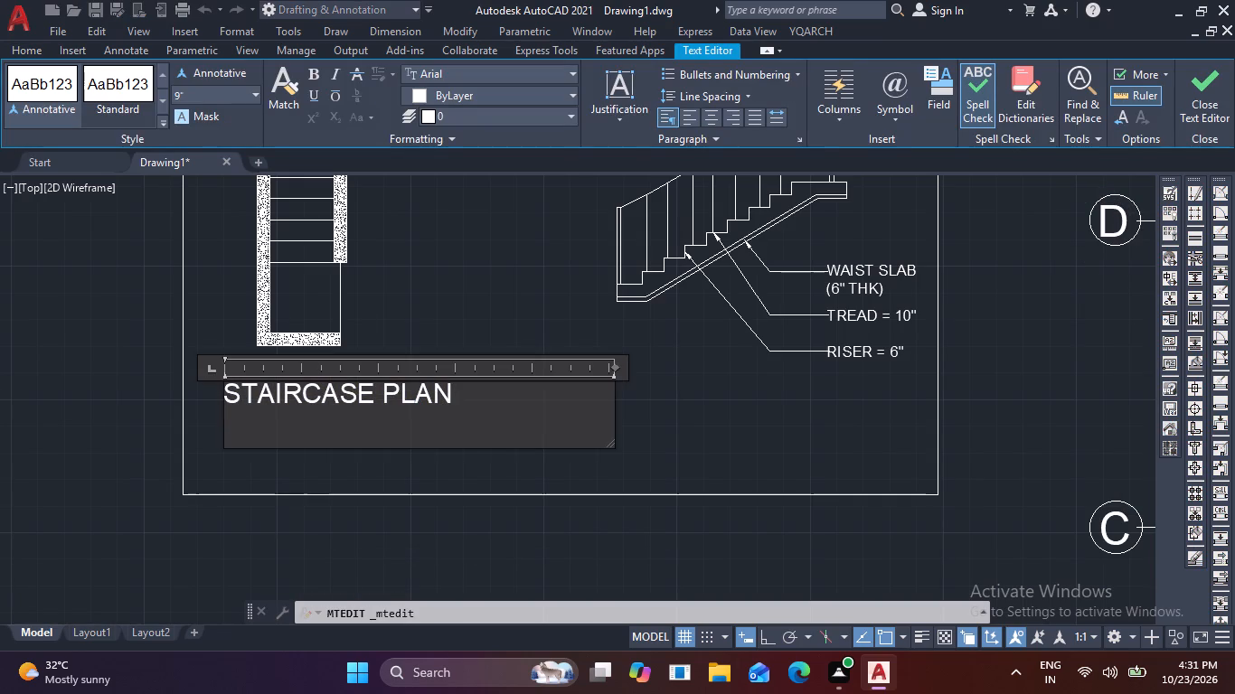
left_click_drag(616, 370, 558, 373)
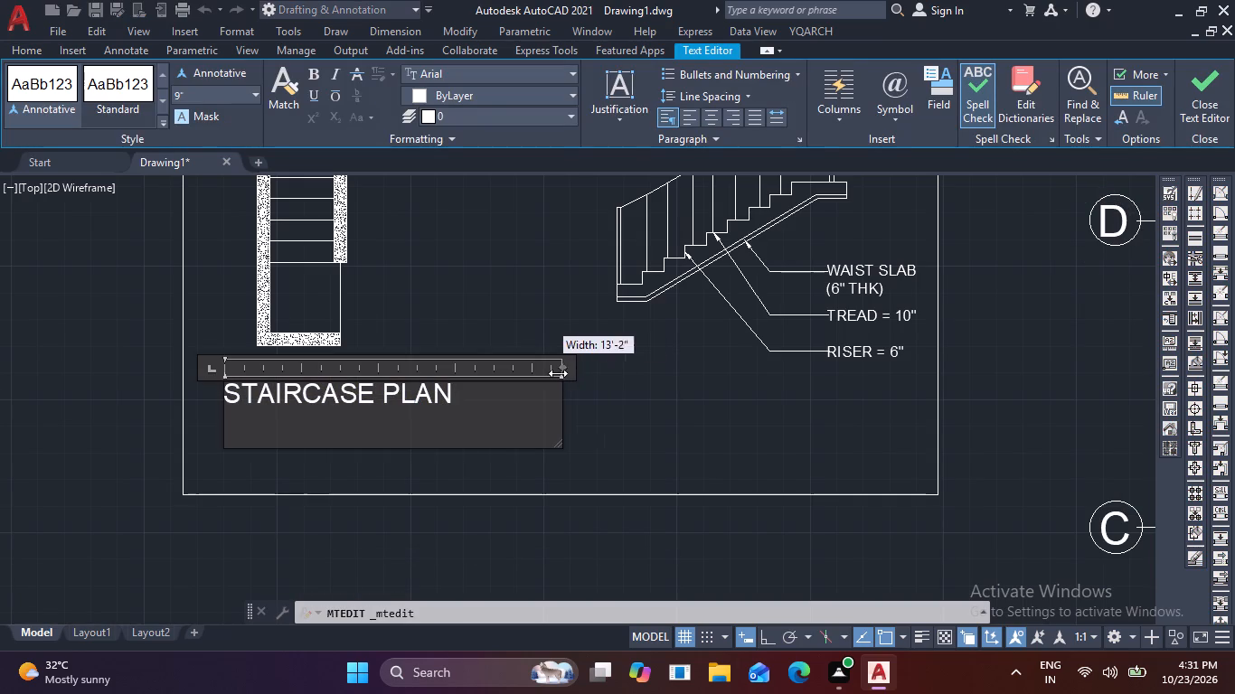
left_click_drag(558, 373, 473, 384)
left_click(457, 389)
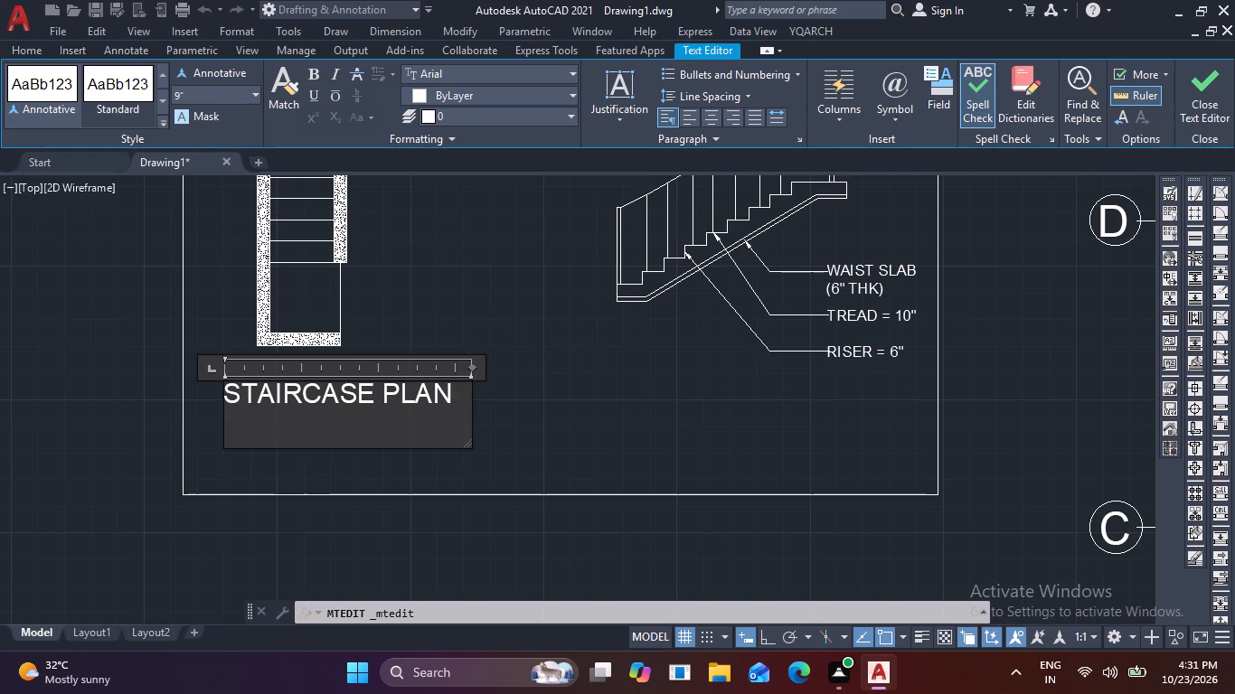
Add a second line reading (Scale 1:50) beneath STAIRCASE PLAN in the title.
key("Return")
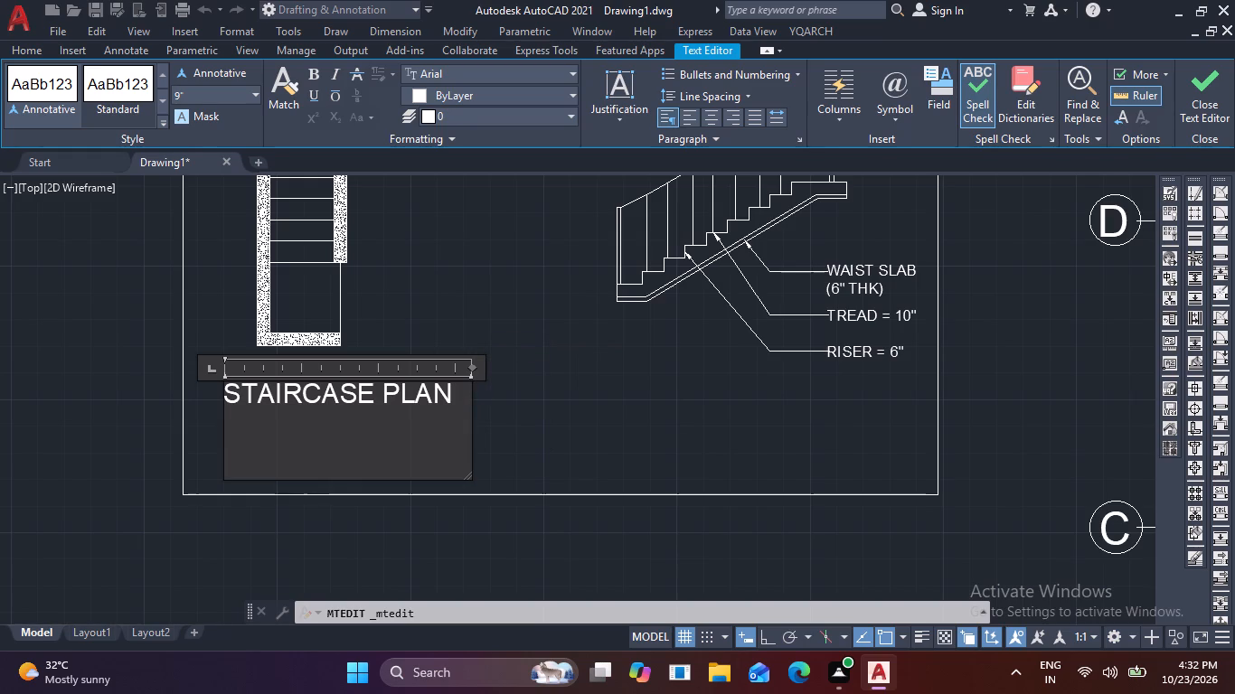
key("shift+parenleft")
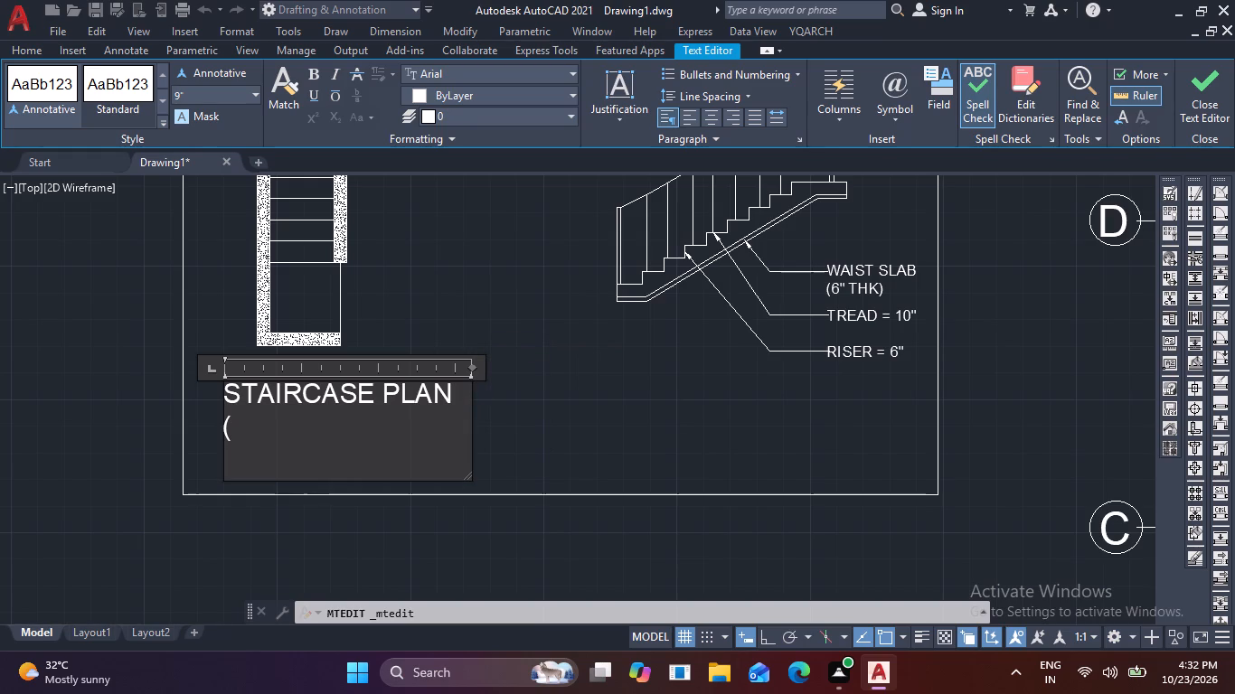
key("s")
type("cale")
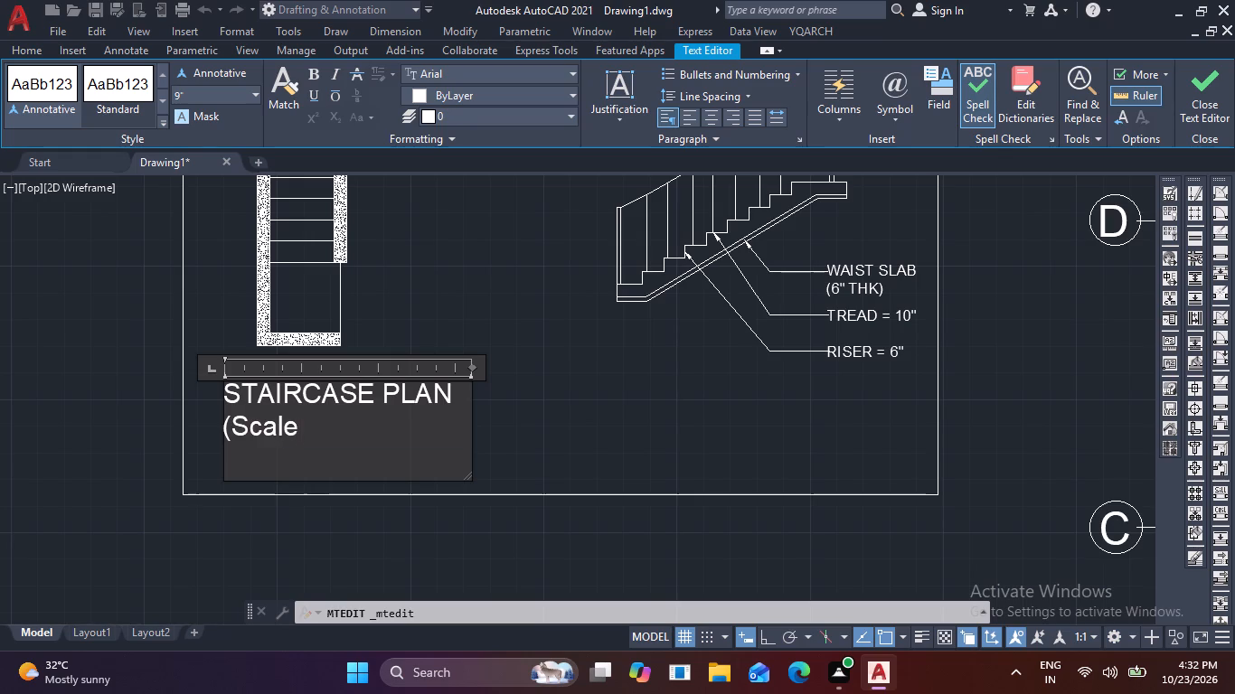
key("space")
type("1:")
type("5p")
key("BackSpace")
key("0")
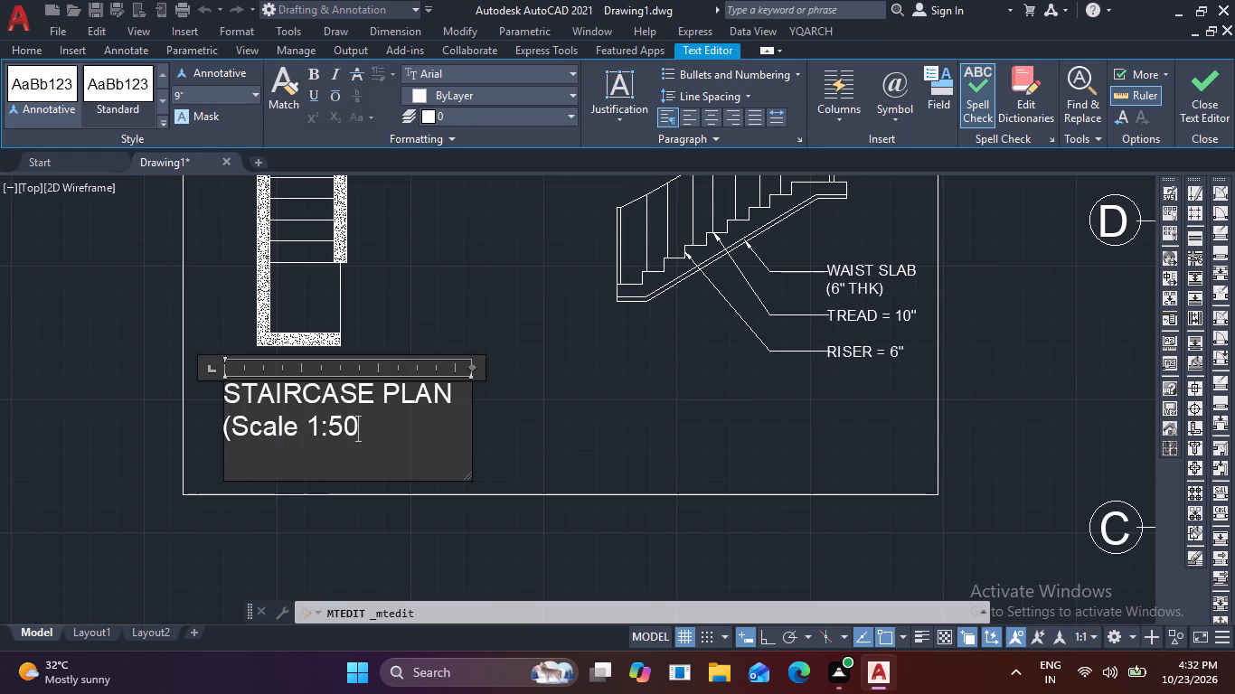
key("shift+parenright")
Centre-align both lines of the staircase title and finish editing the text.
left_click_drag(401, 439, 188, 408)
left_click(702, 118)
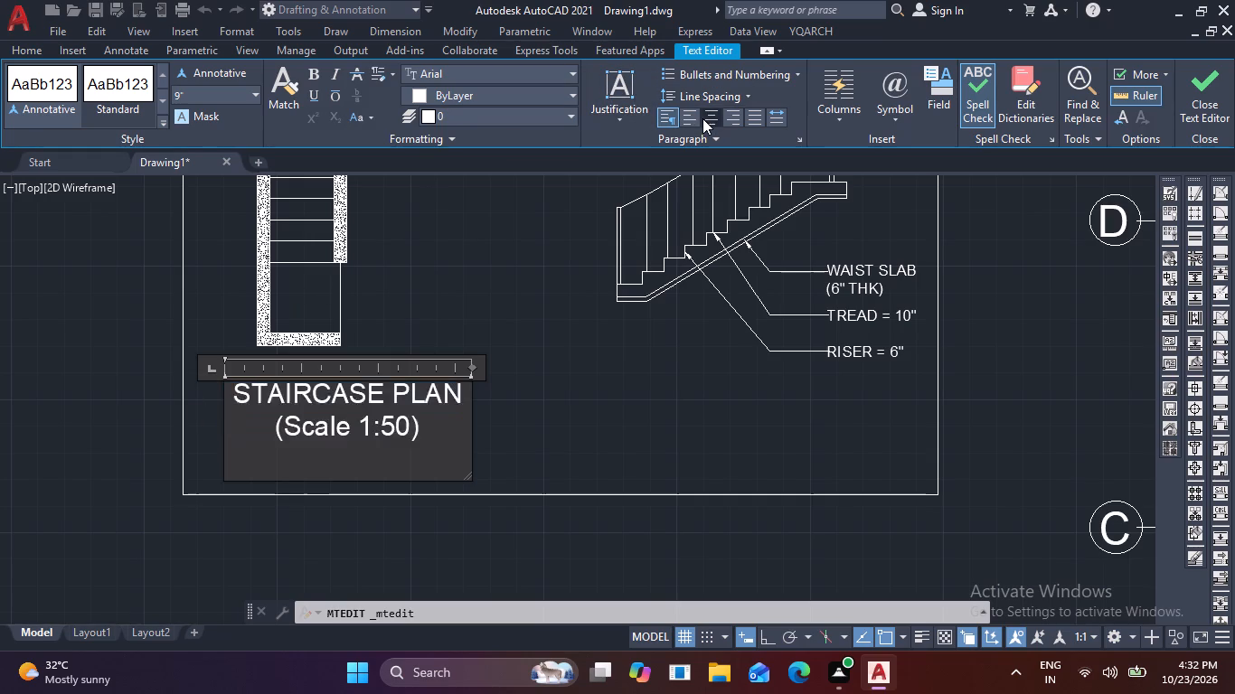
left_click(575, 369)
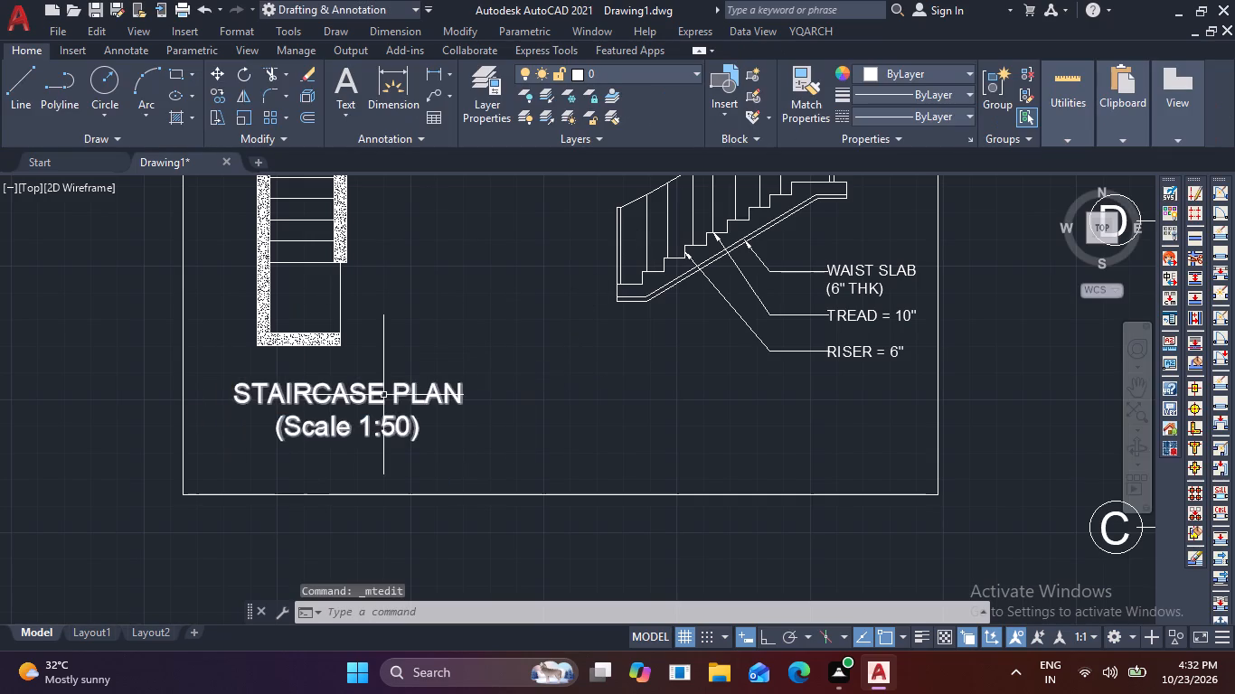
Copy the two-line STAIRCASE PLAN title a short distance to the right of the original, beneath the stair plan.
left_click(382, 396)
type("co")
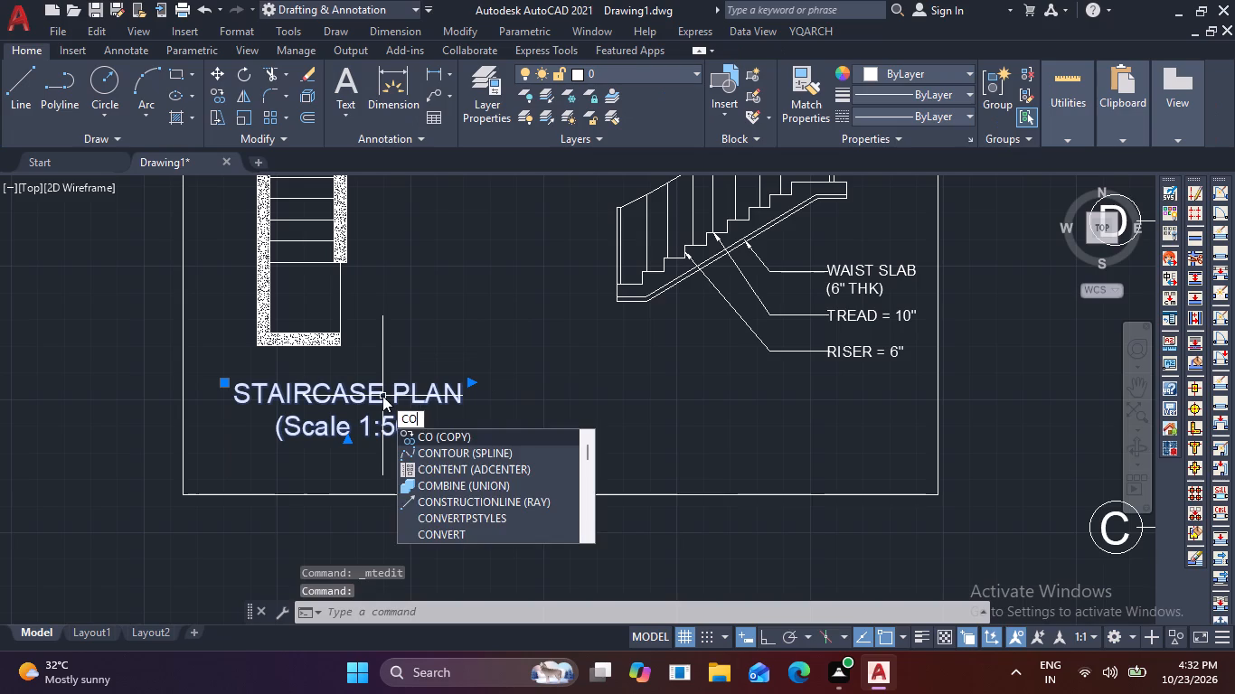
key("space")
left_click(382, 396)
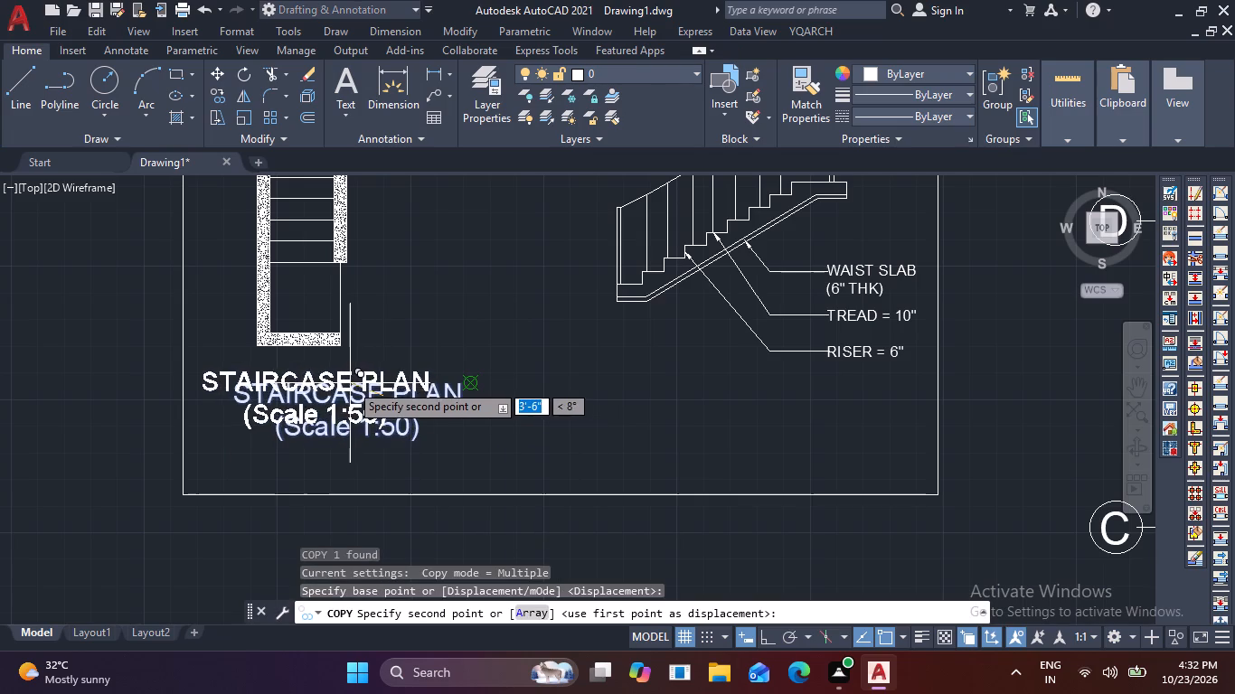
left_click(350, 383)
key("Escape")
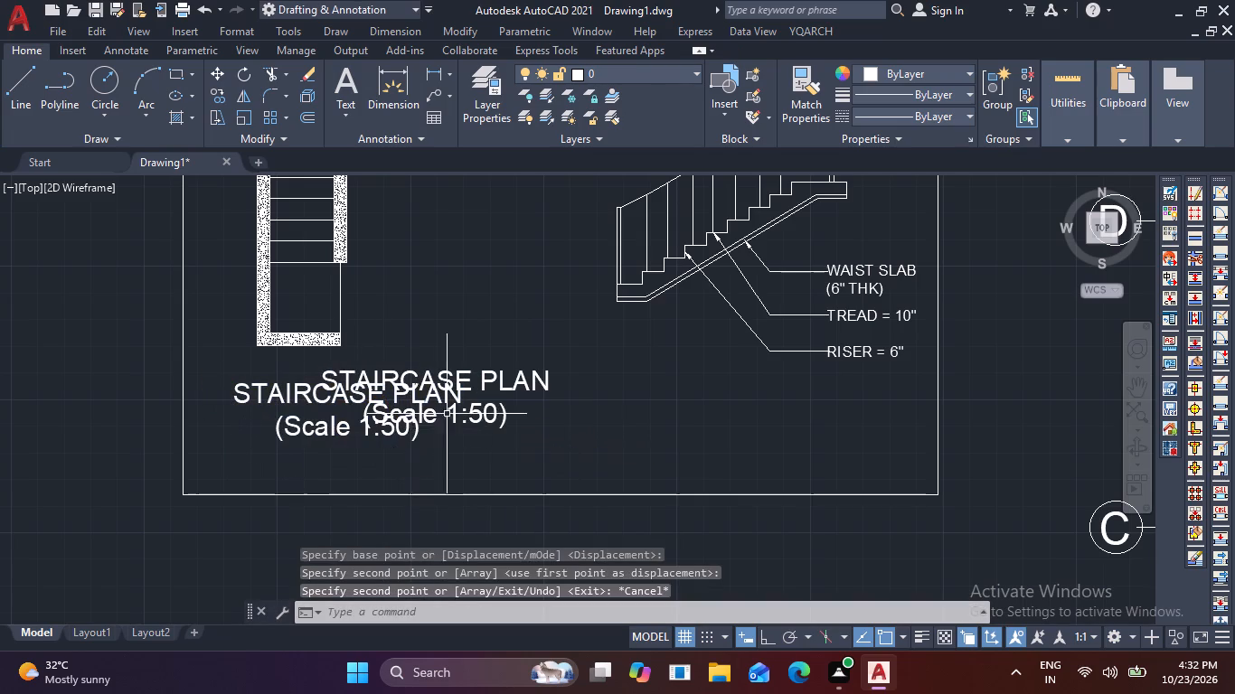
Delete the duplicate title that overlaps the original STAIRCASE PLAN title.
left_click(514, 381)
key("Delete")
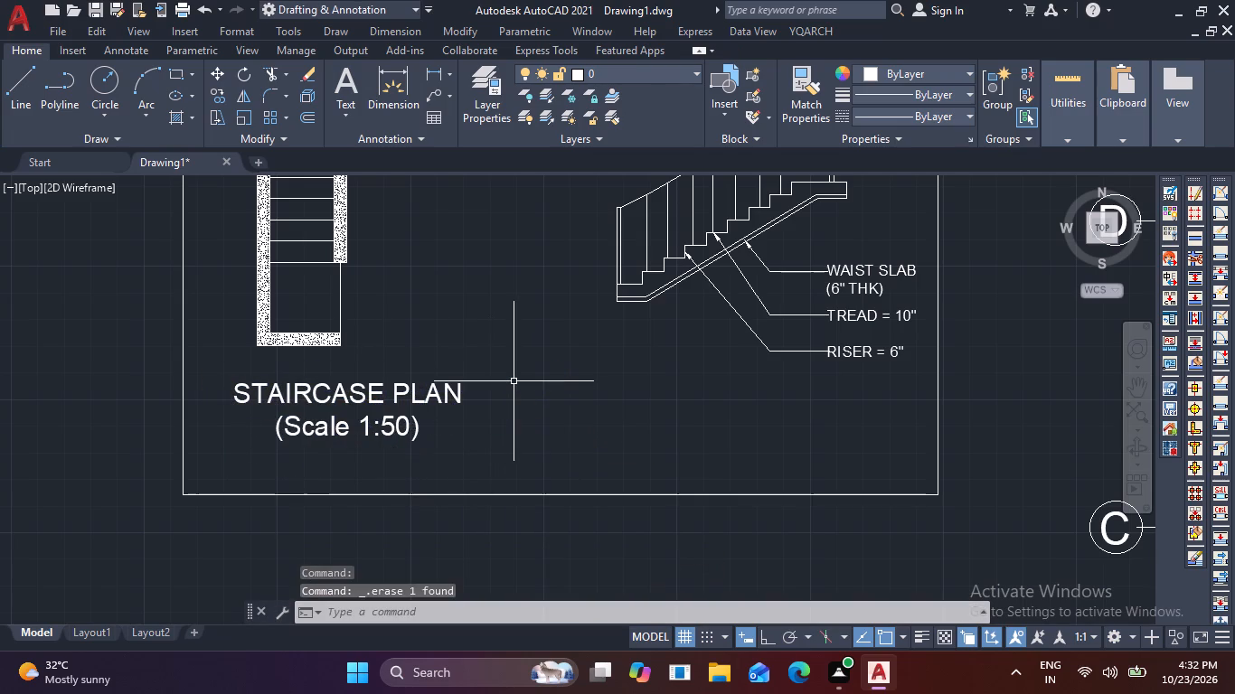
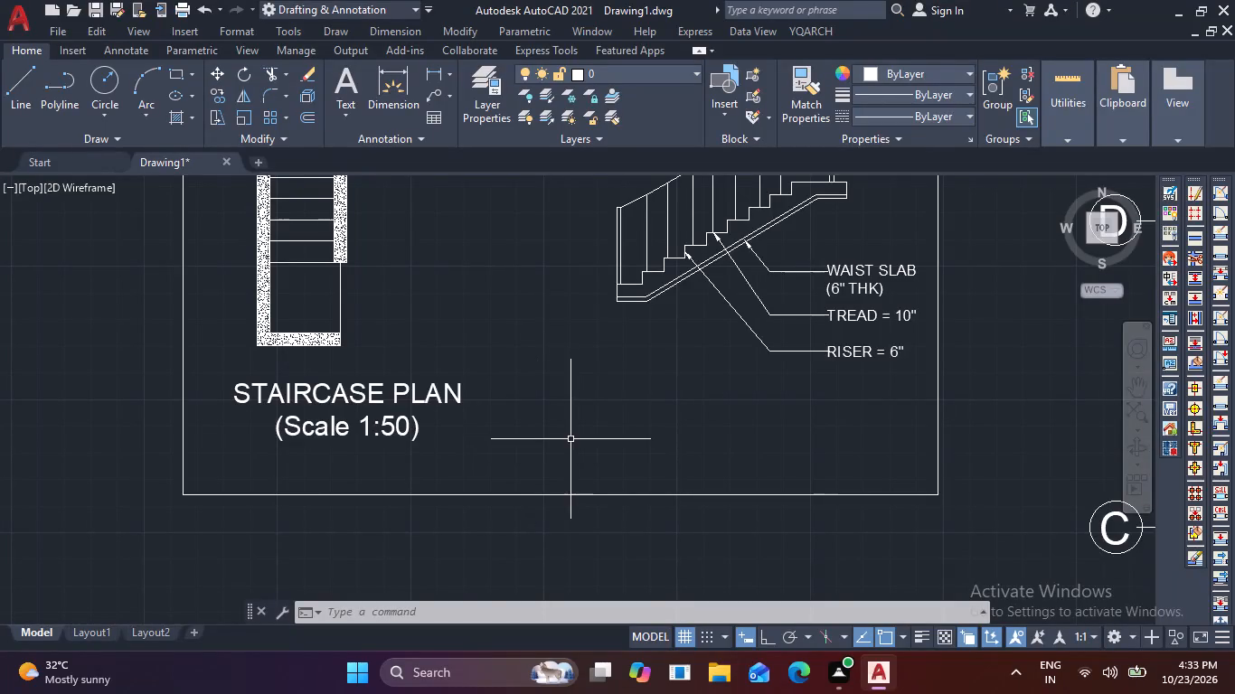
Copy the two-line STAIRCASE PLAN title straight across to sit beneath the staircase section drawing.
key("Escape")
scroll(554, 433, "down", 2)
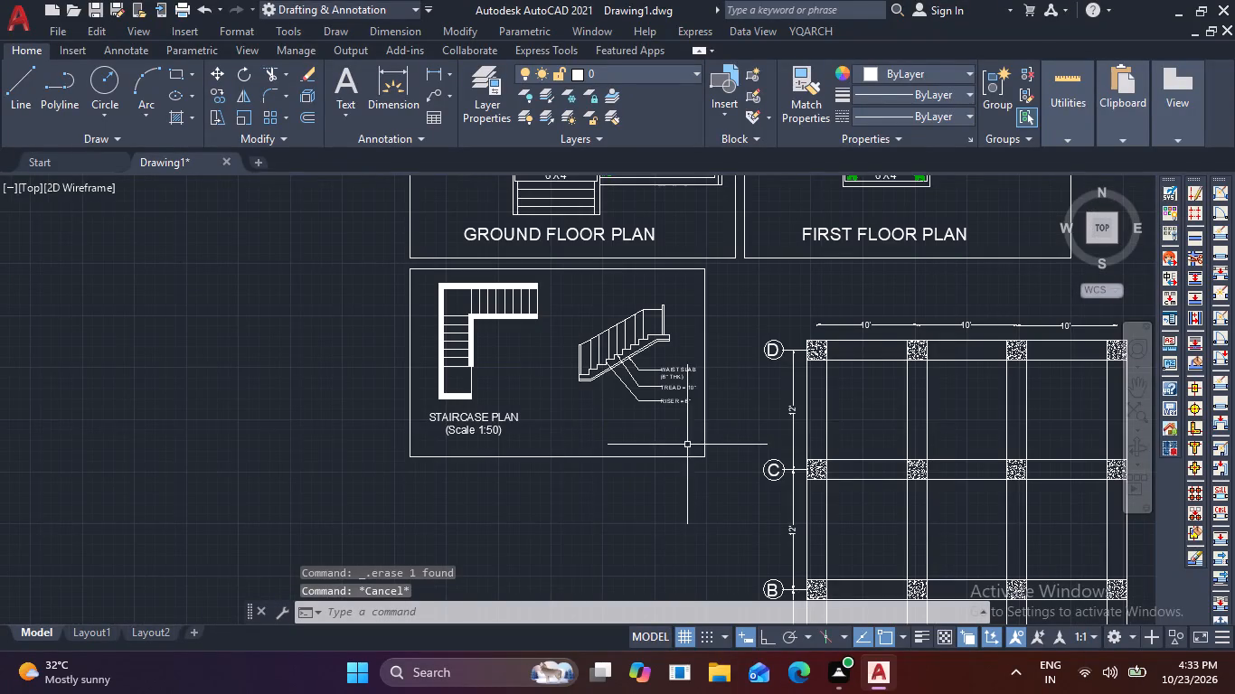
middle_click_drag(712, 463, 535, 256)
middle_click_drag(308, 242, 390, 358)
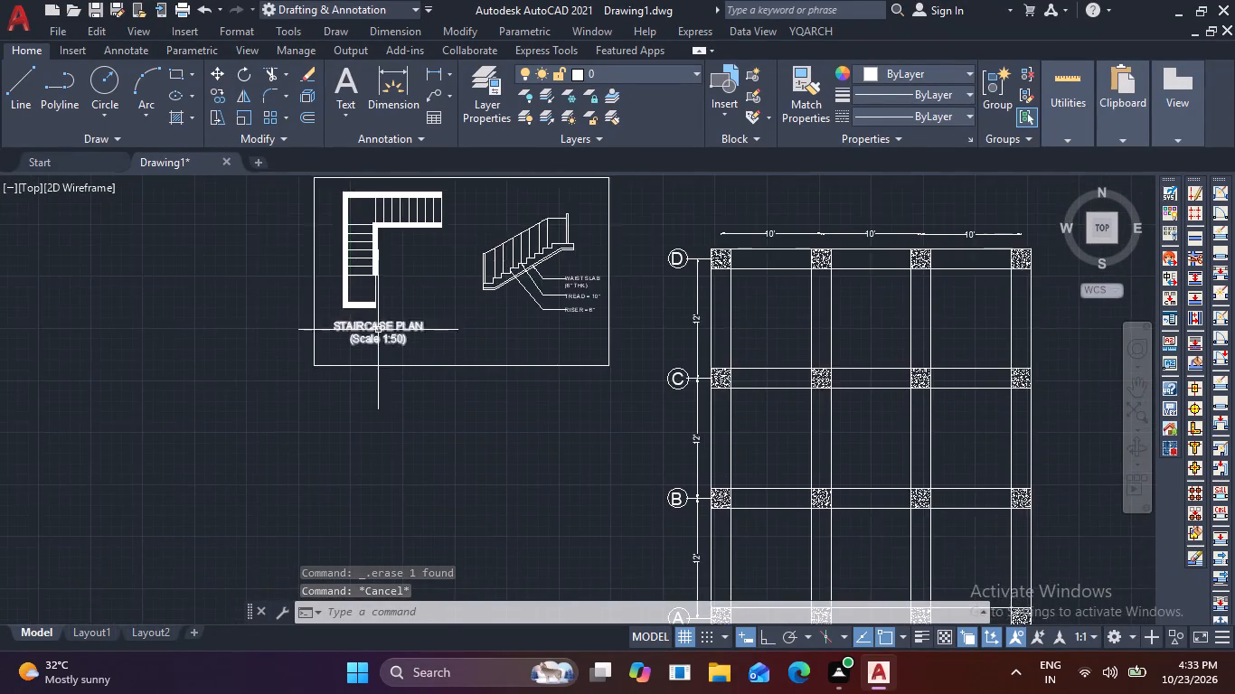
scroll(373, 323, "up", 2)
left_click(388, 336)
type("co")
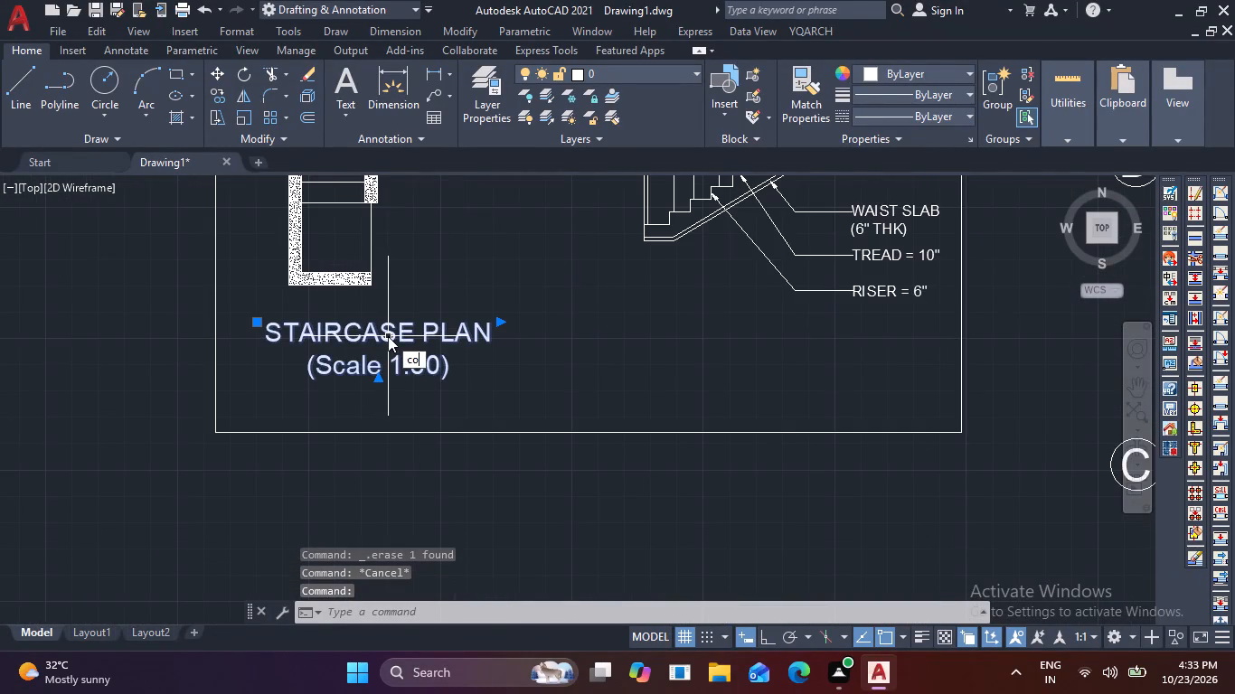
key("space")
left_click(388, 336)
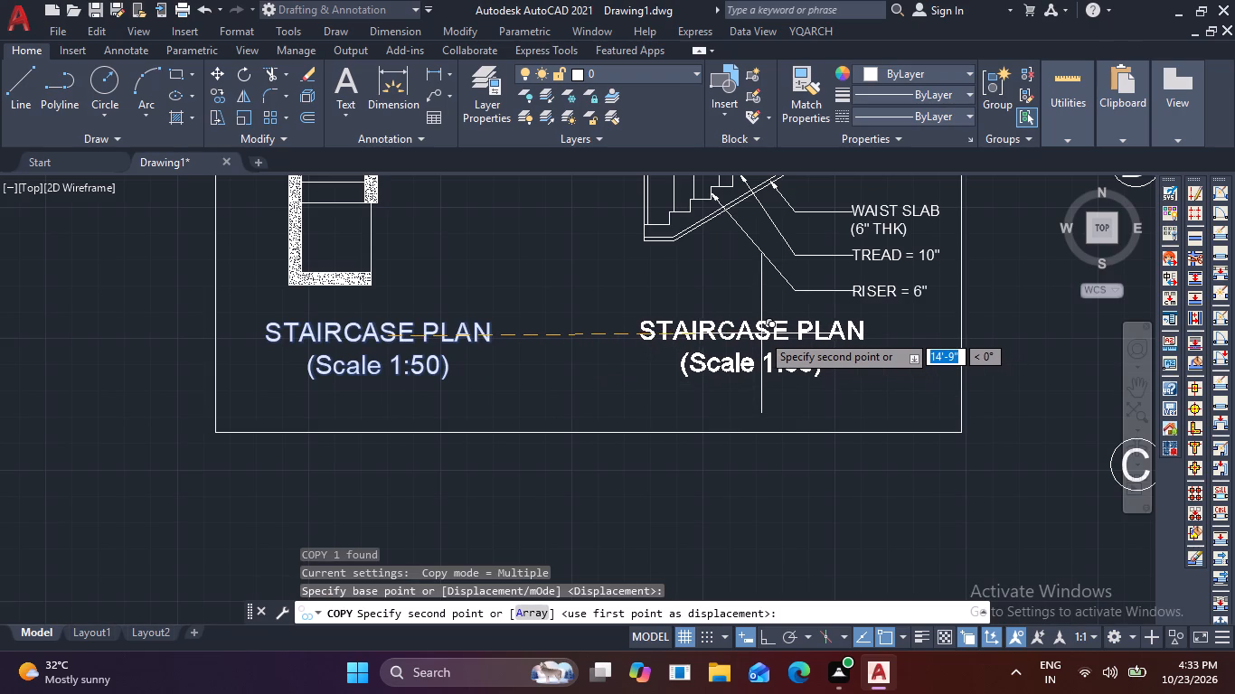
left_click(761, 333)
key("Escape")
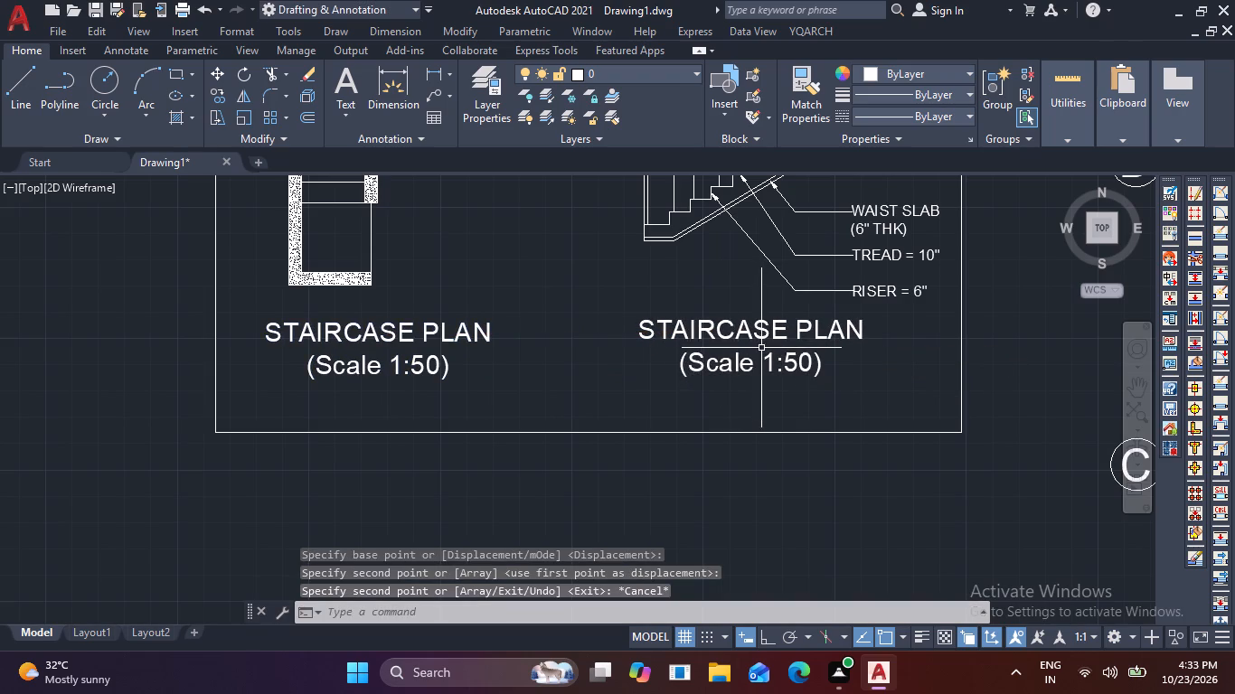
Replace the first line of the copied title under the stair section with STAIRCASE SECTION.
double_click(764, 336)
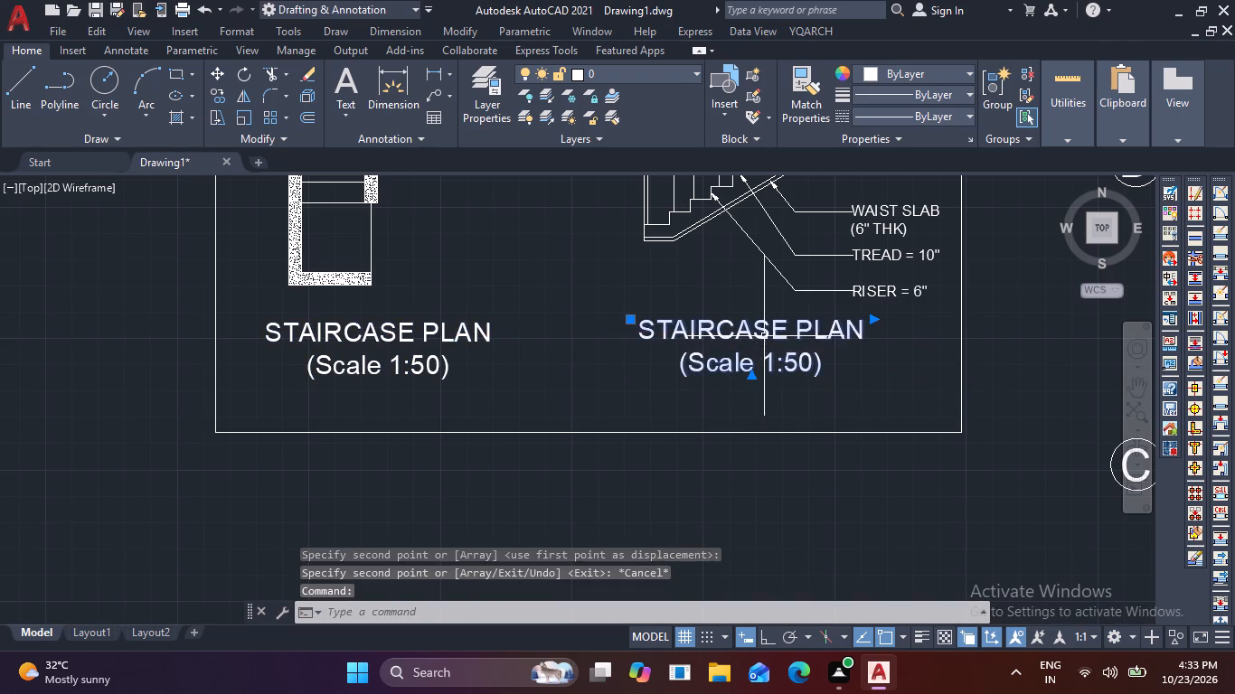
left_click(868, 331)
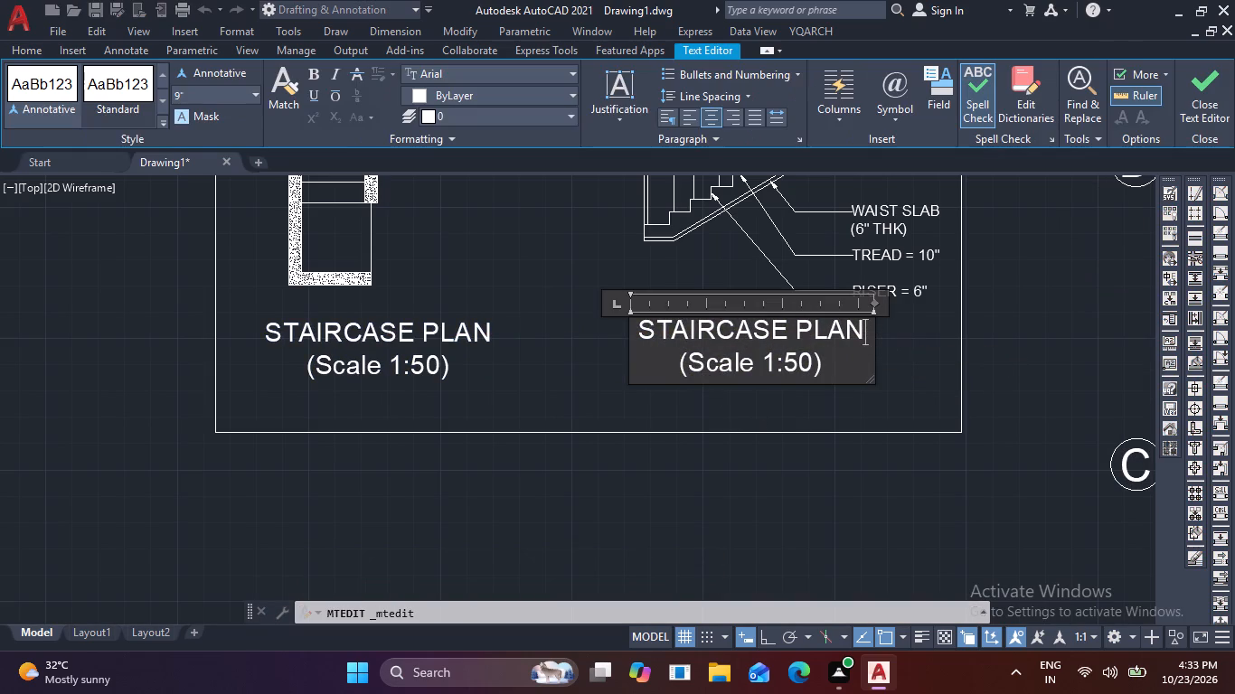
key("BackSpace")
key("BackSpace")
key("BackSpace")
key("BackSpace")
key("BackSpace")
key("BackSpace")
key("BackSpace")
key("BackSpace")
key("BackSpace")
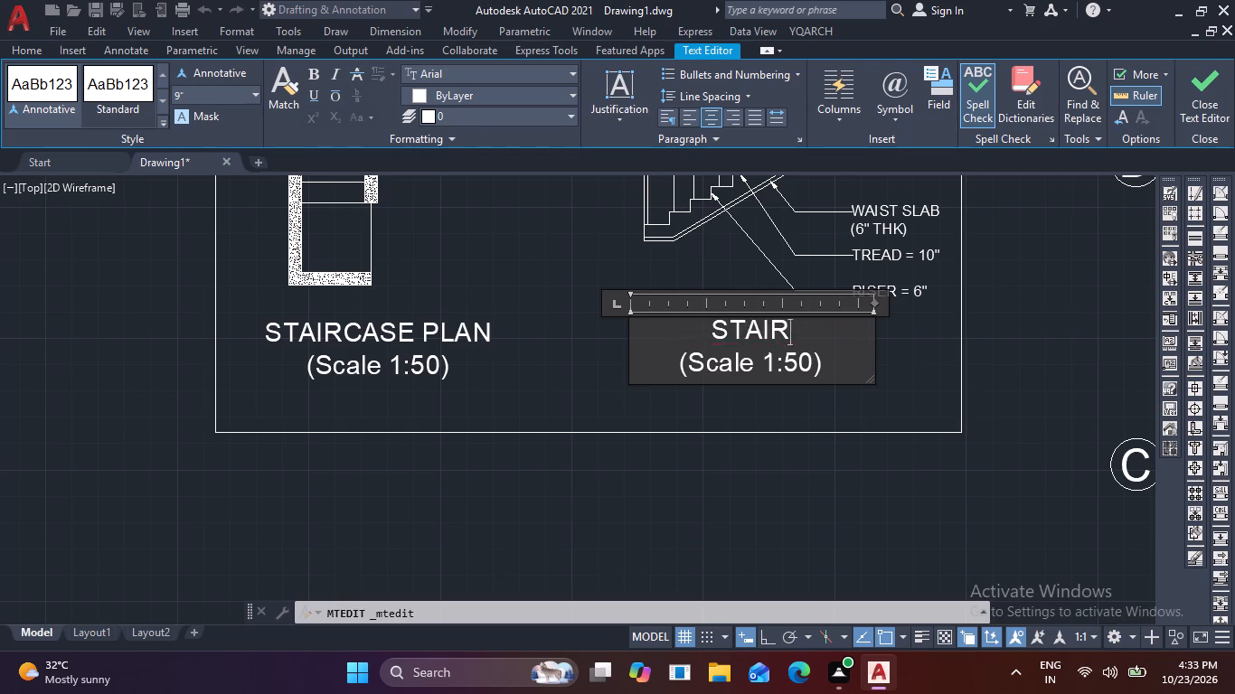
key("BackSpace")
key("BackSpace")
key("BackSpace")
key("BackSpace")
key("BackSpace")
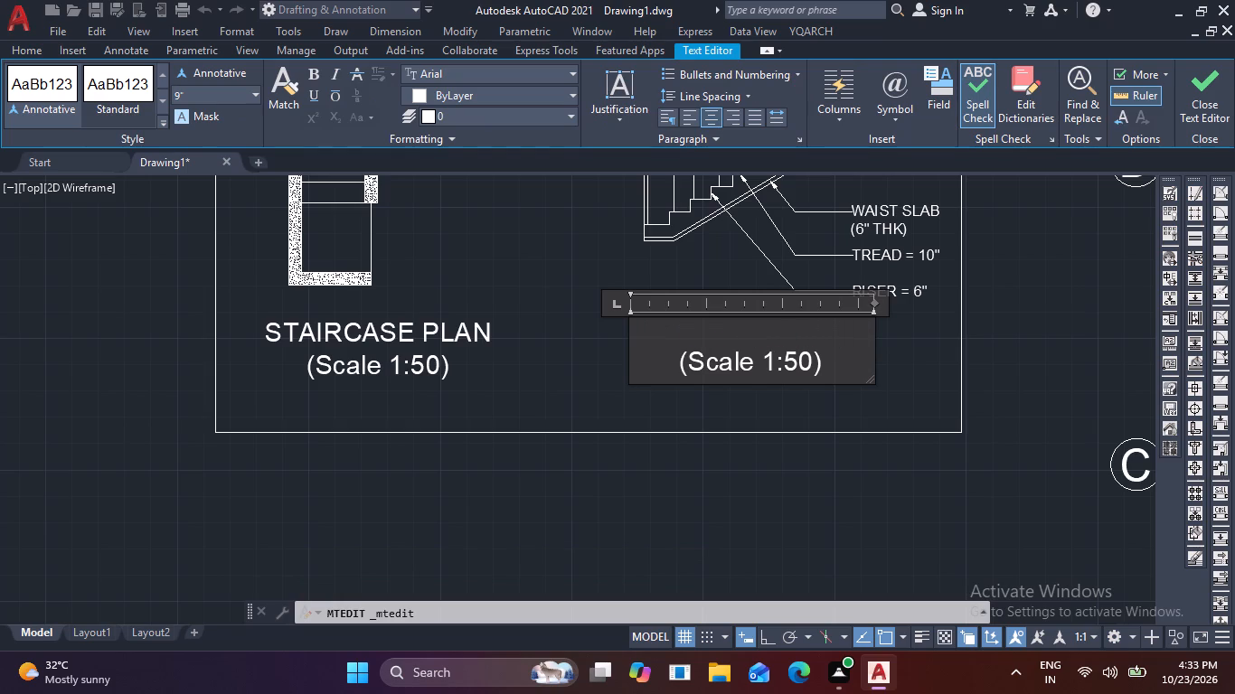
type("stair")
key("BackSpace")
key("BackSpace")
key("BackSpace")
key("BackSpace")
key("BackSpace")
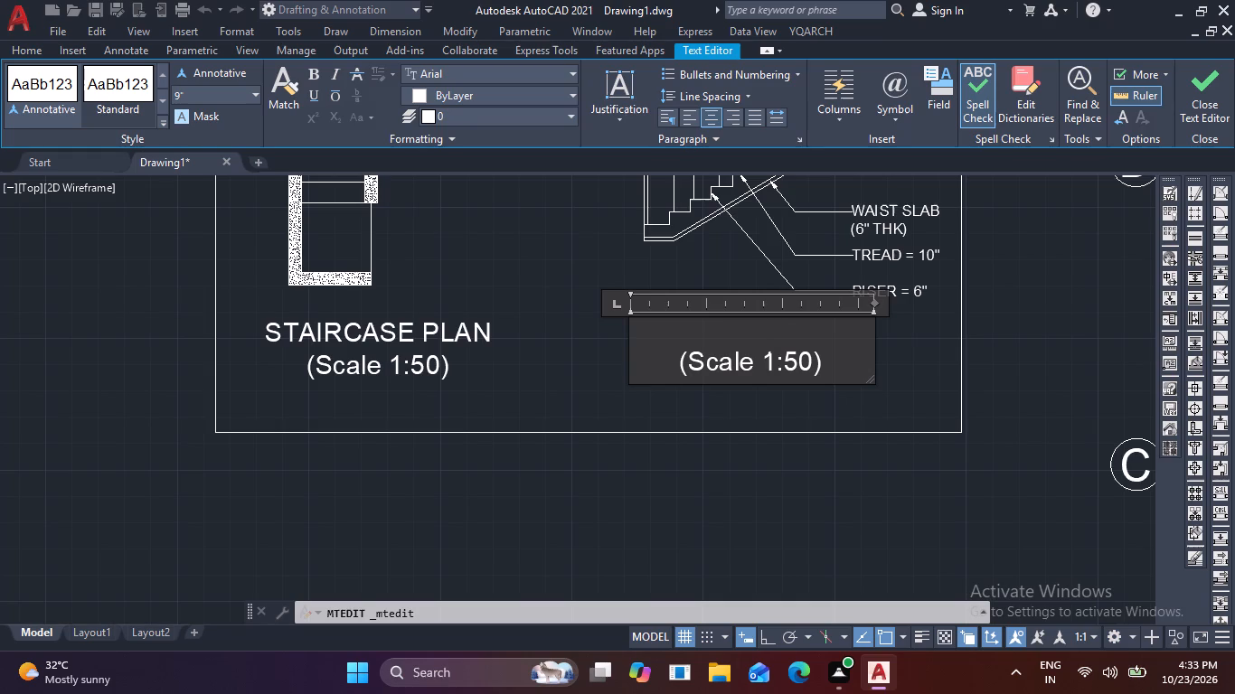
type("STA")
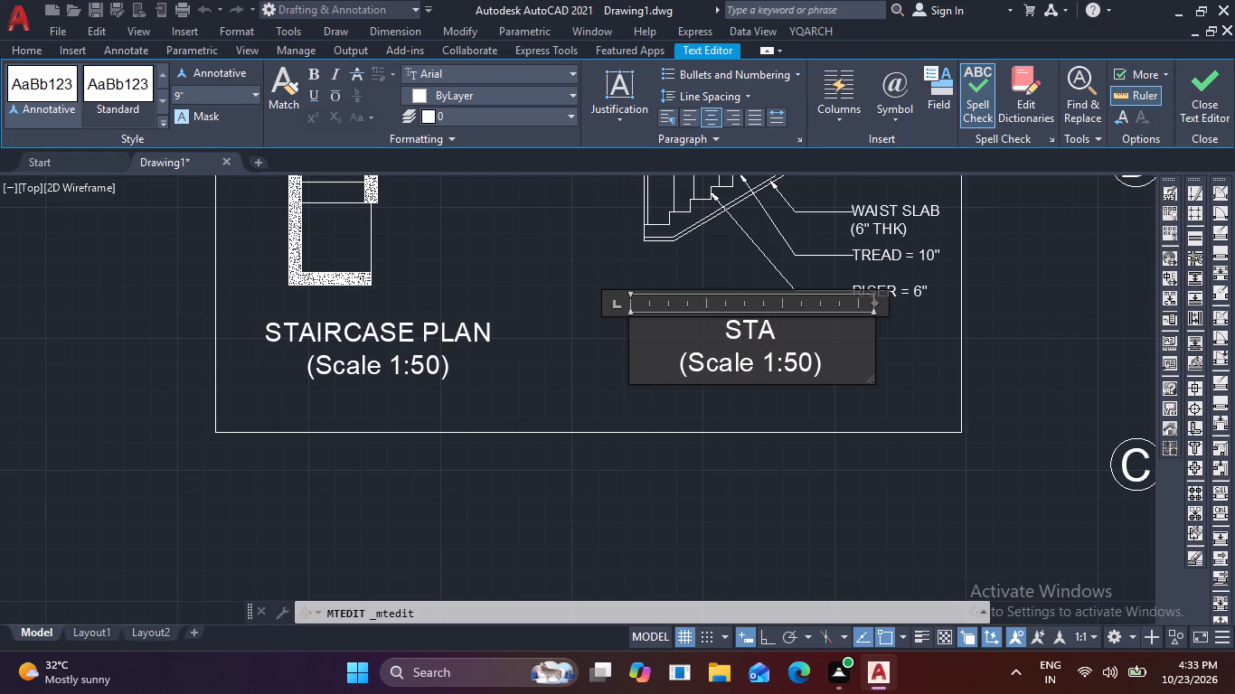
key("i")
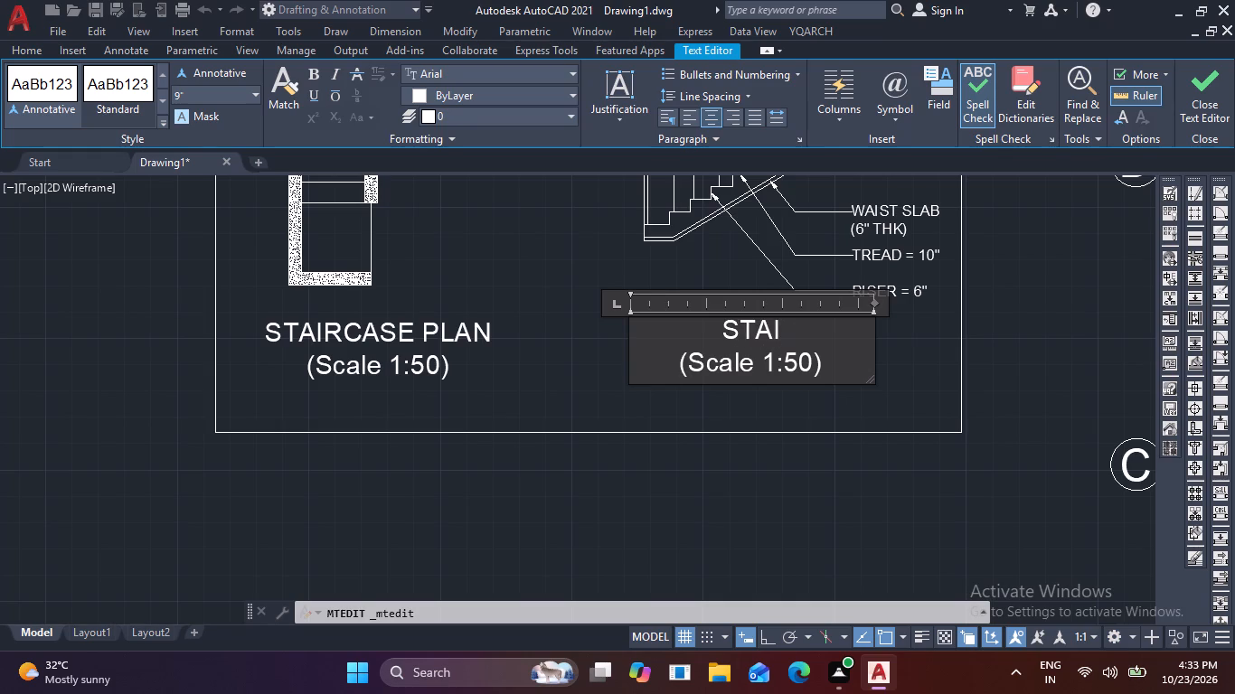
key("r")
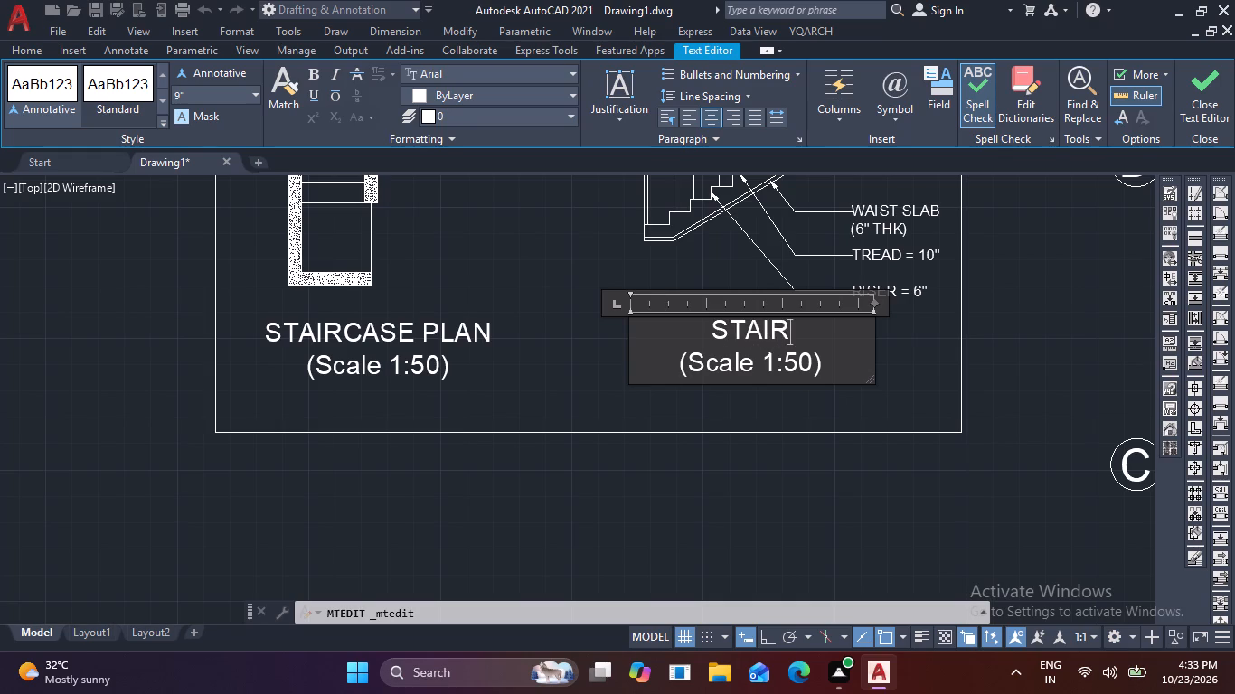
type("CASE")
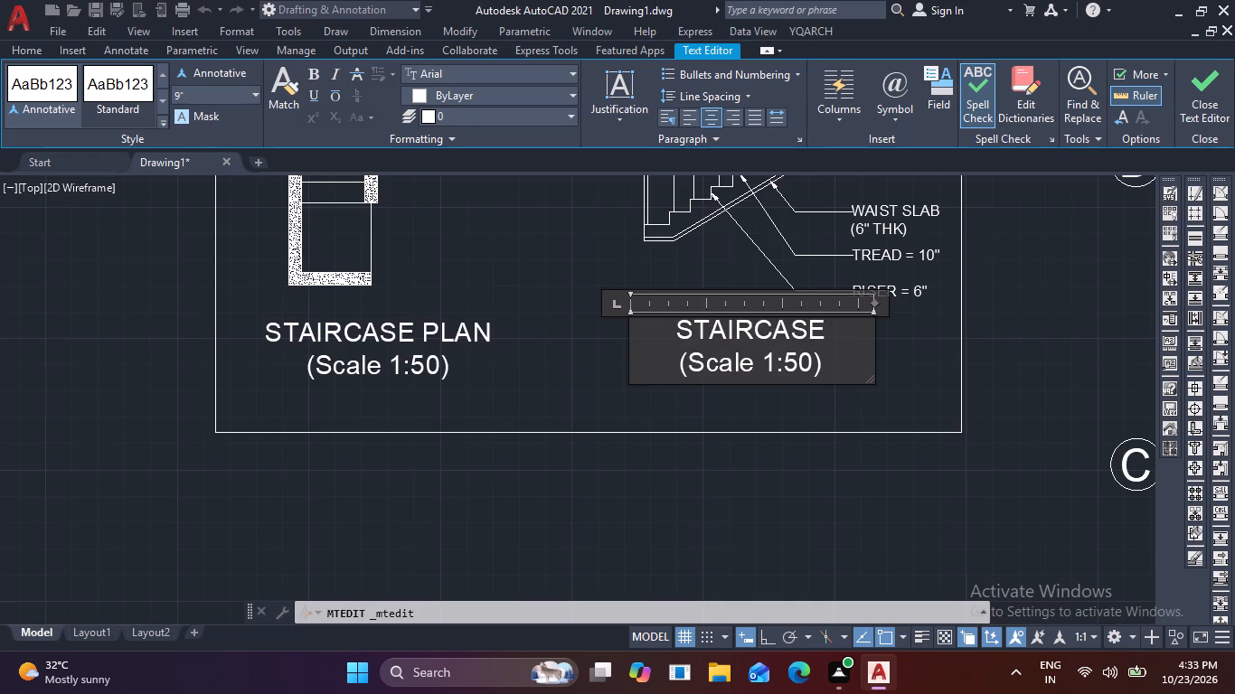
key("space")
type("SECTION")
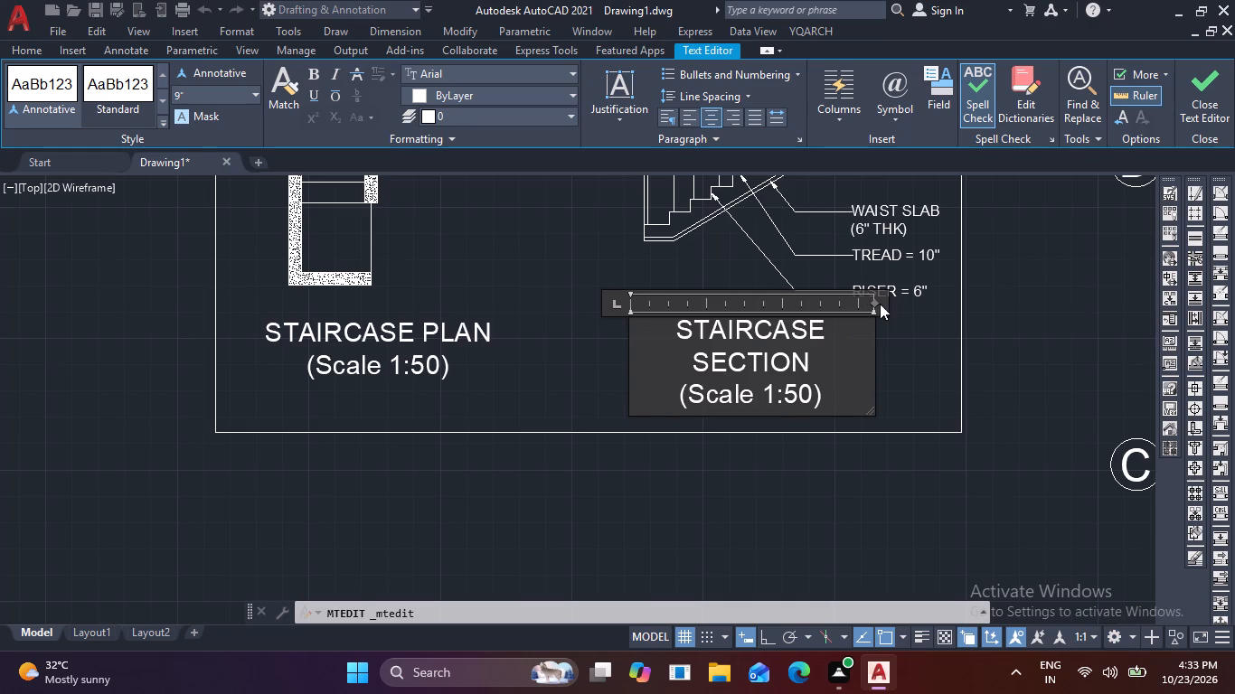
Widen the title's text box so STAIRCASE SECTION fits on one line, and finish editing.
left_click_drag(874, 304, 935, 299)
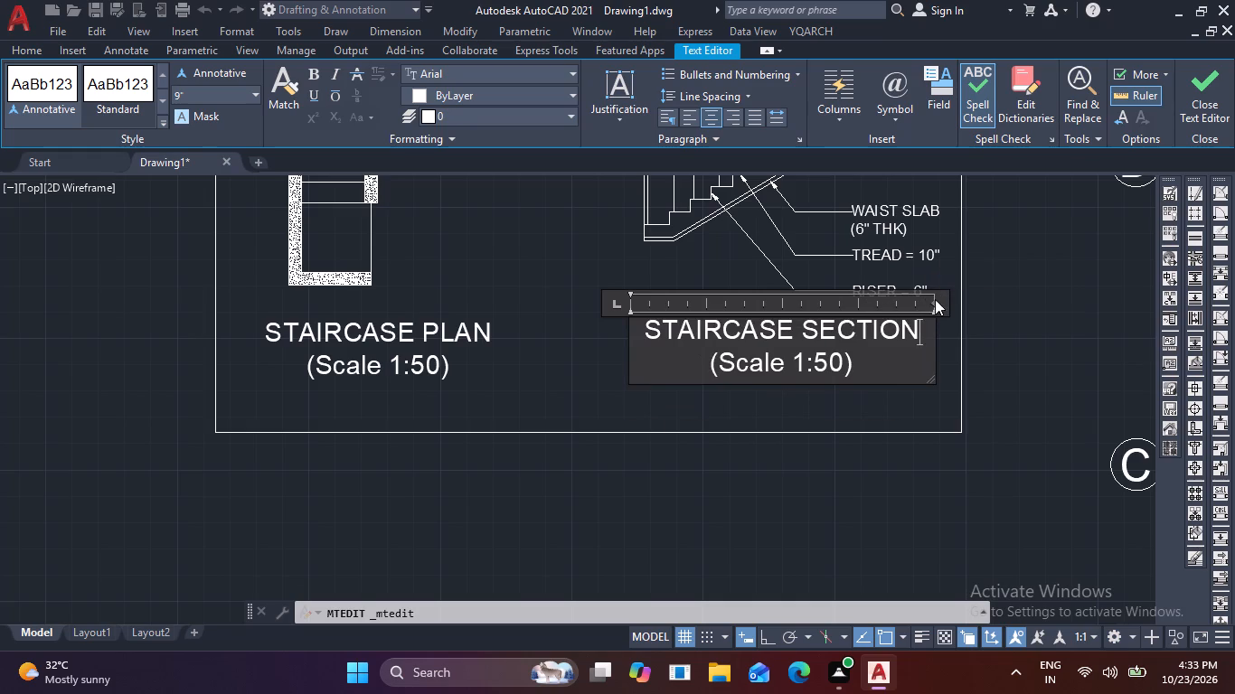
left_click(892, 484)
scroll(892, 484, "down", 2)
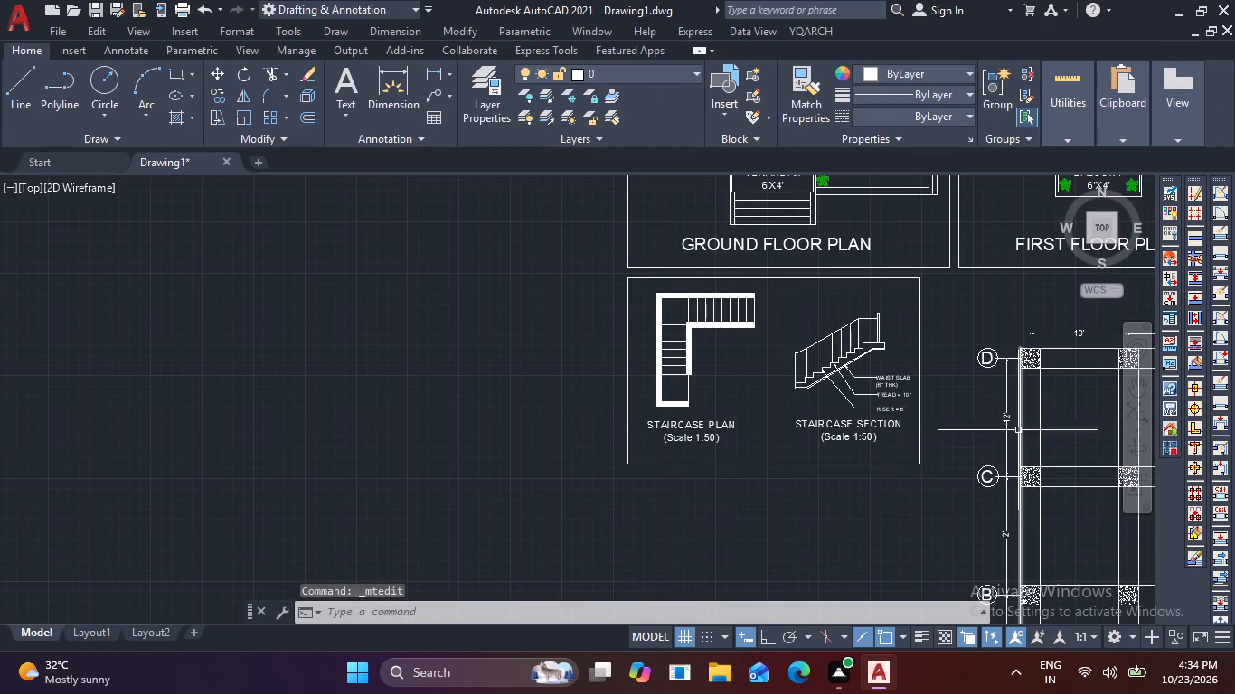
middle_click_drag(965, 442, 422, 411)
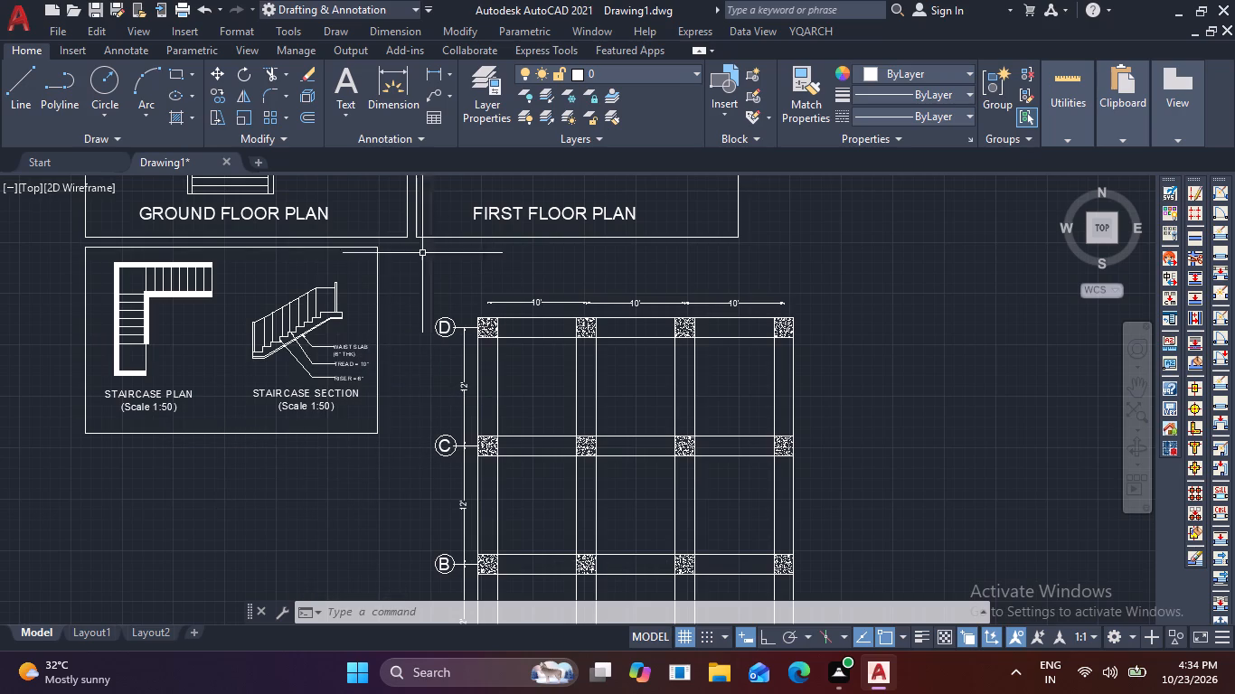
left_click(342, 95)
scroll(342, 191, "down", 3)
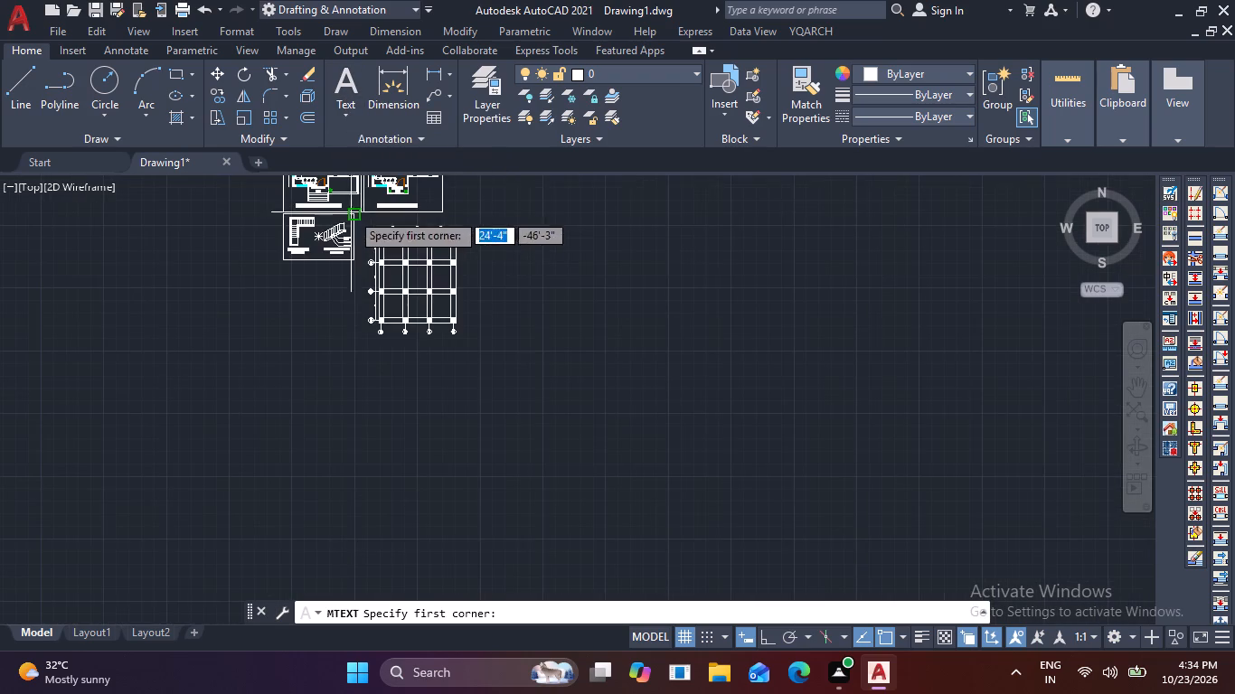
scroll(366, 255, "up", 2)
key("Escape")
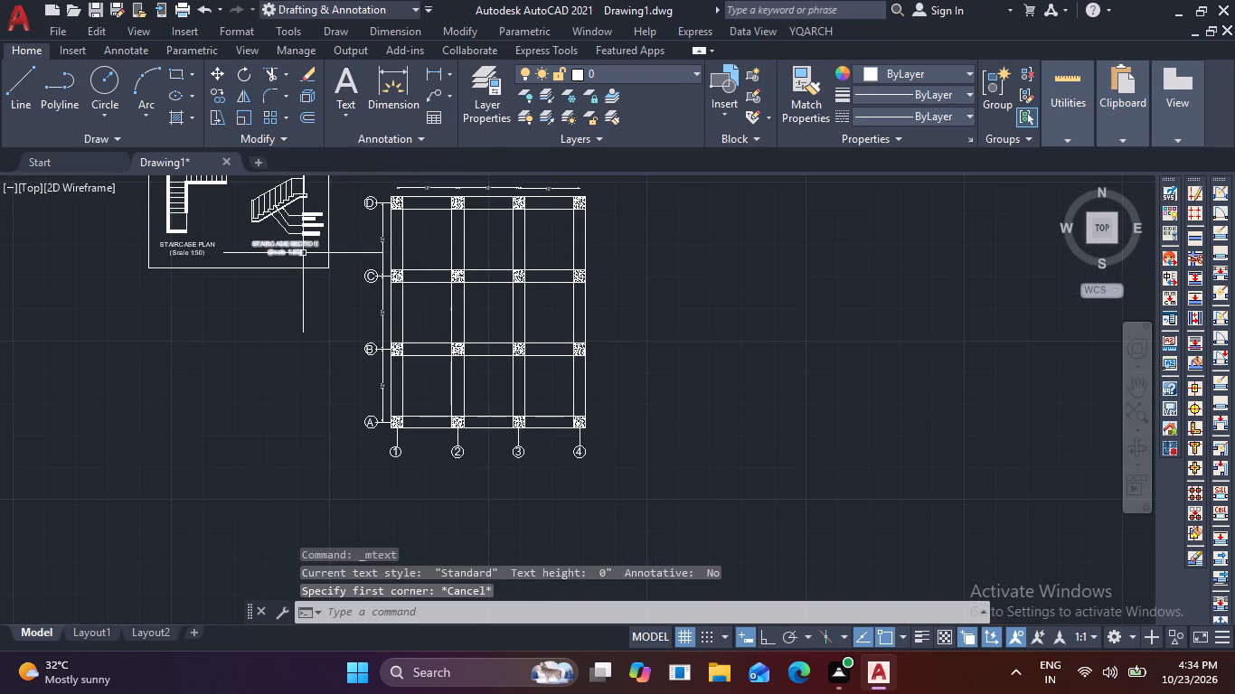
Copy the STAIRCASE SECTION title into the empty space below the staircase detail frame.
left_click(302, 253)
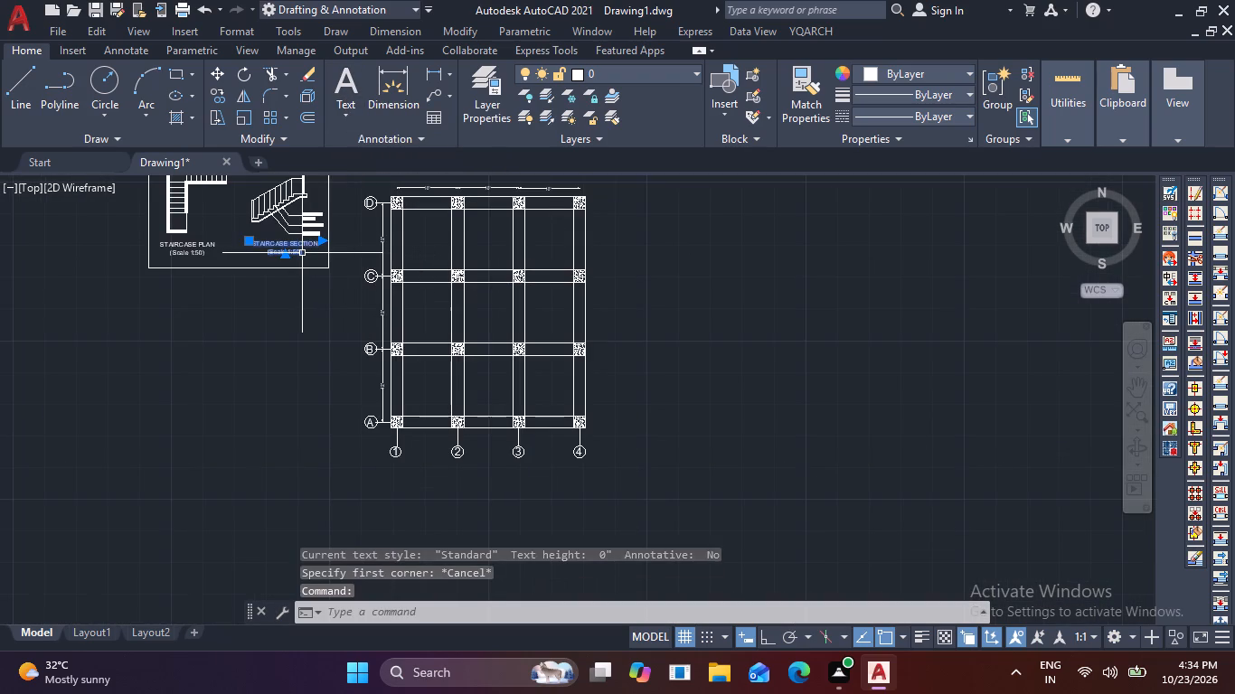
type("CO")
key("space")
left_click(302, 253)
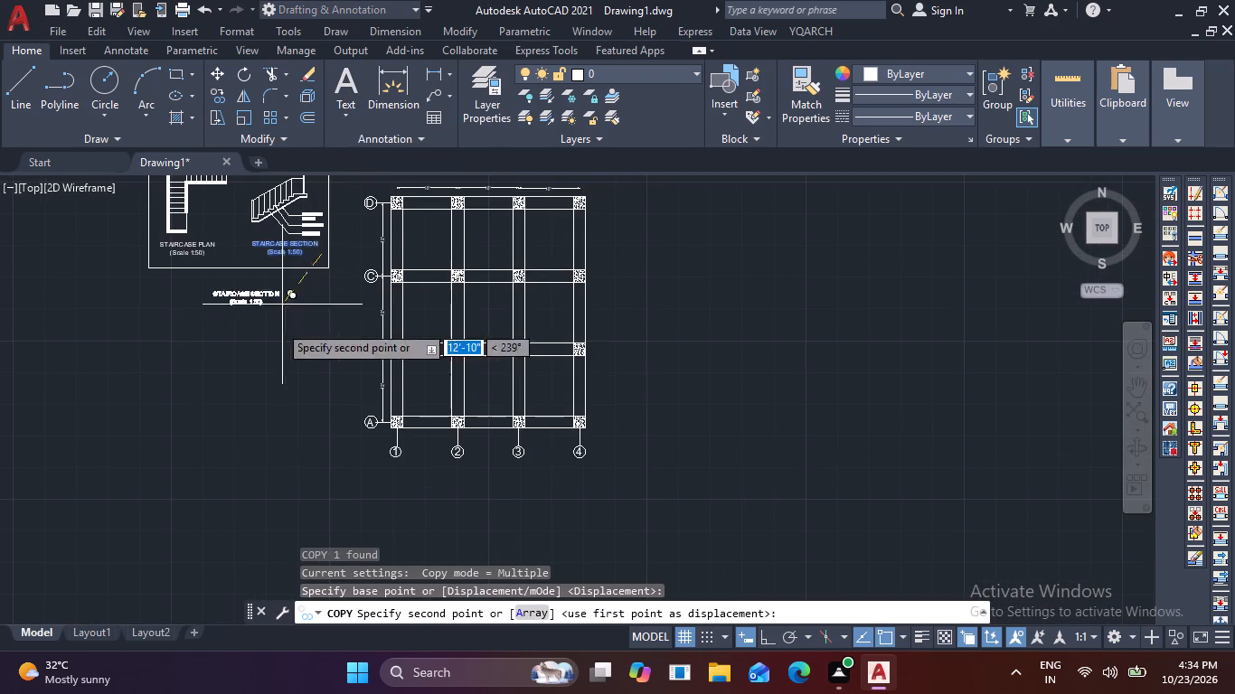
left_click(237, 373)
key("Escape")
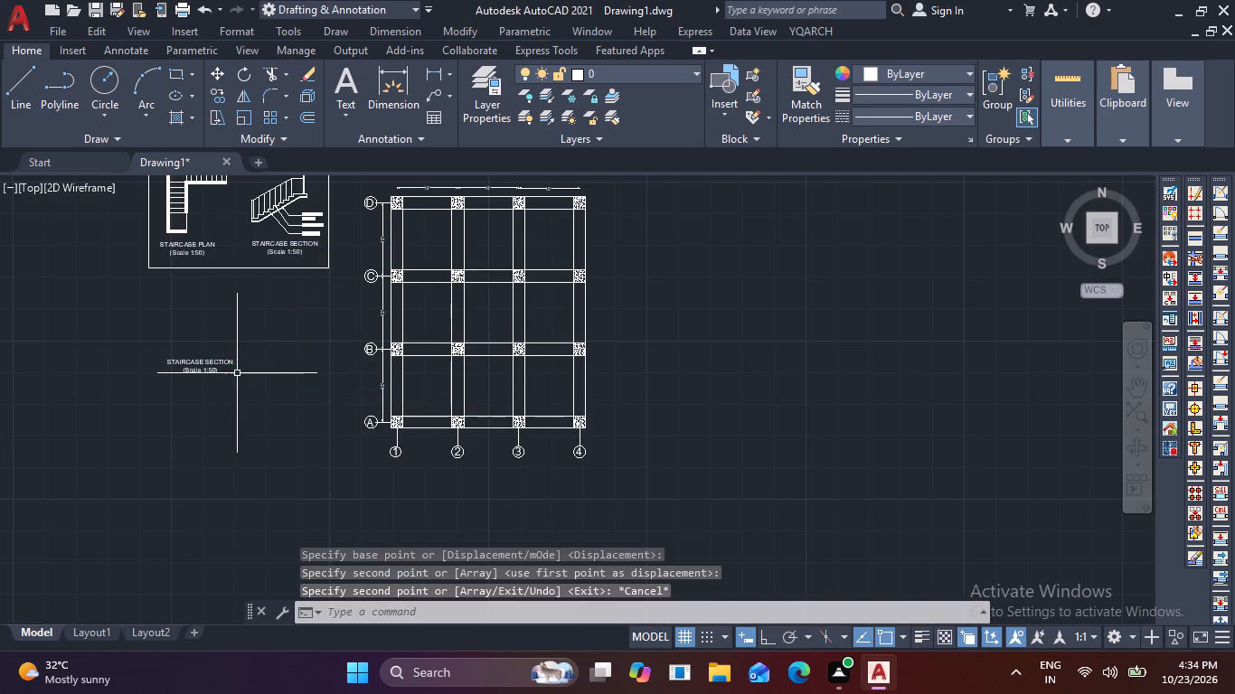
Open the title copy below the staircase frame for editing, select both its lines and make the text annotative.
scroll(237, 373, "up", 2)
double_click(162, 361)
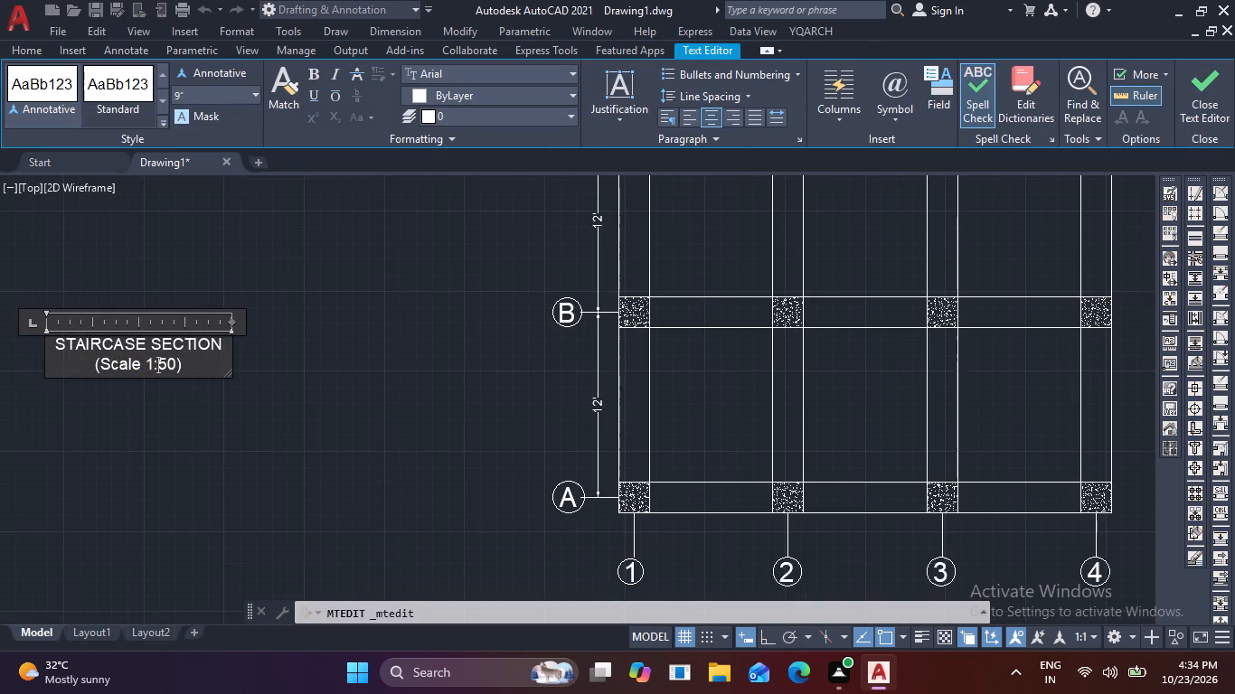
left_click_drag(196, 365, 27, 351)
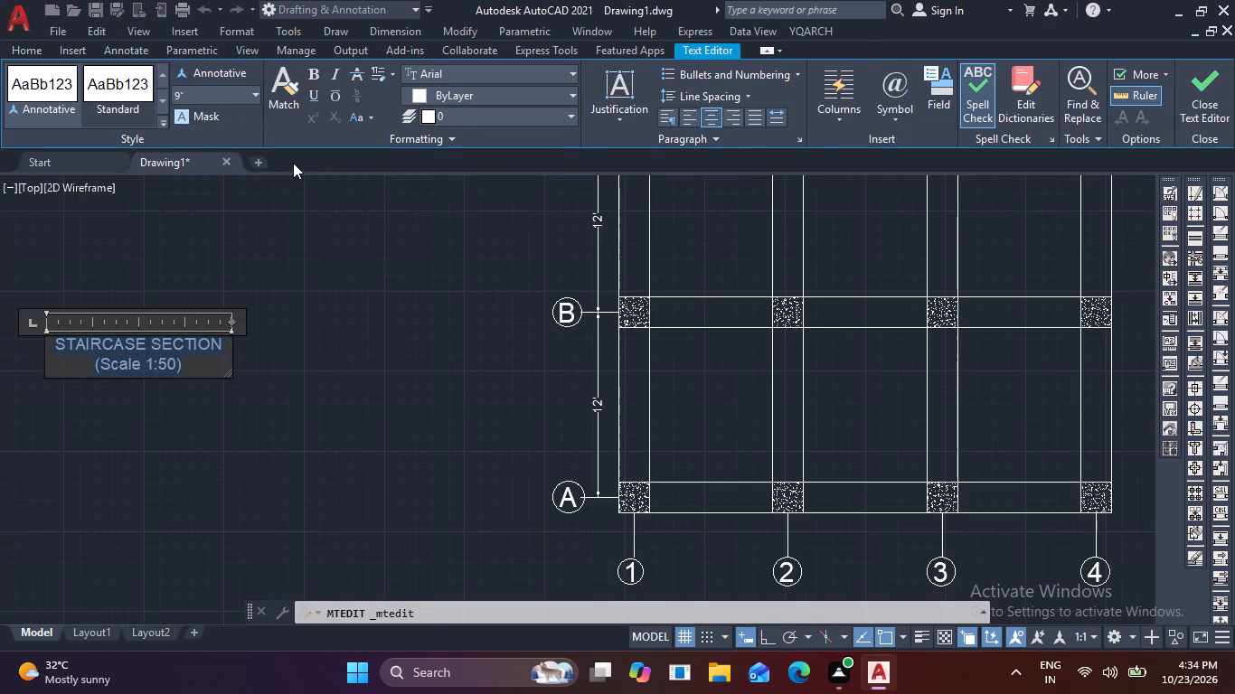
left_click(372, 118)
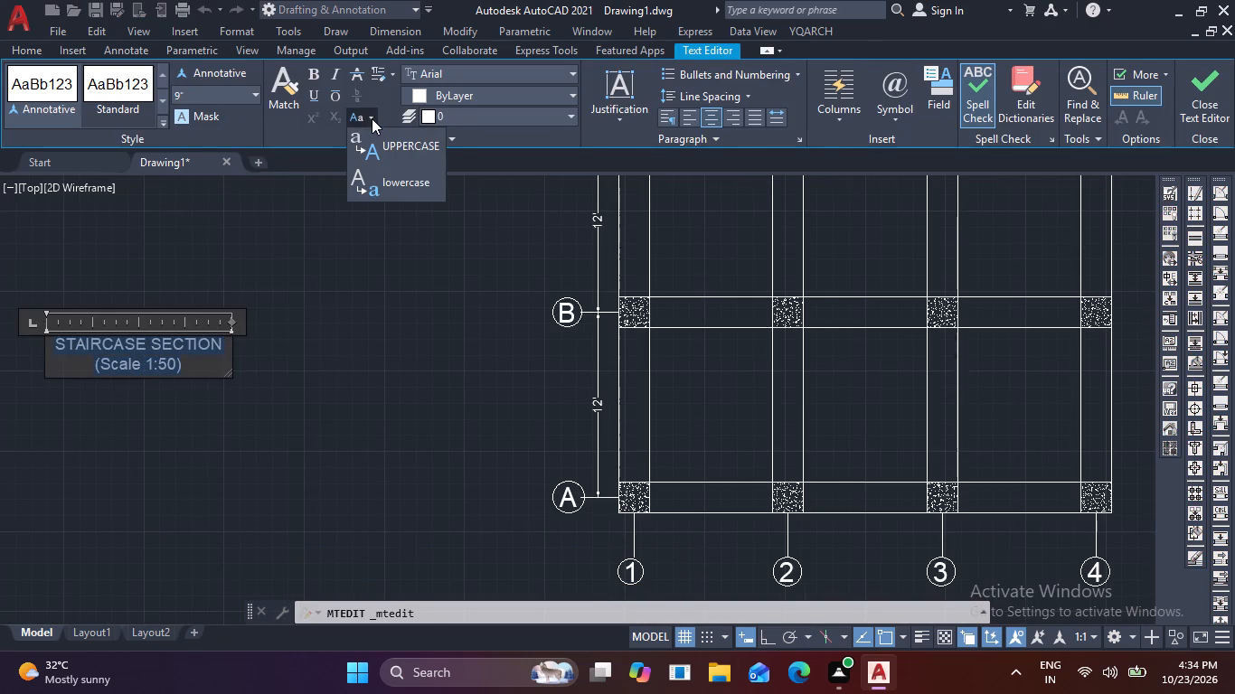
left_click(372, 118)
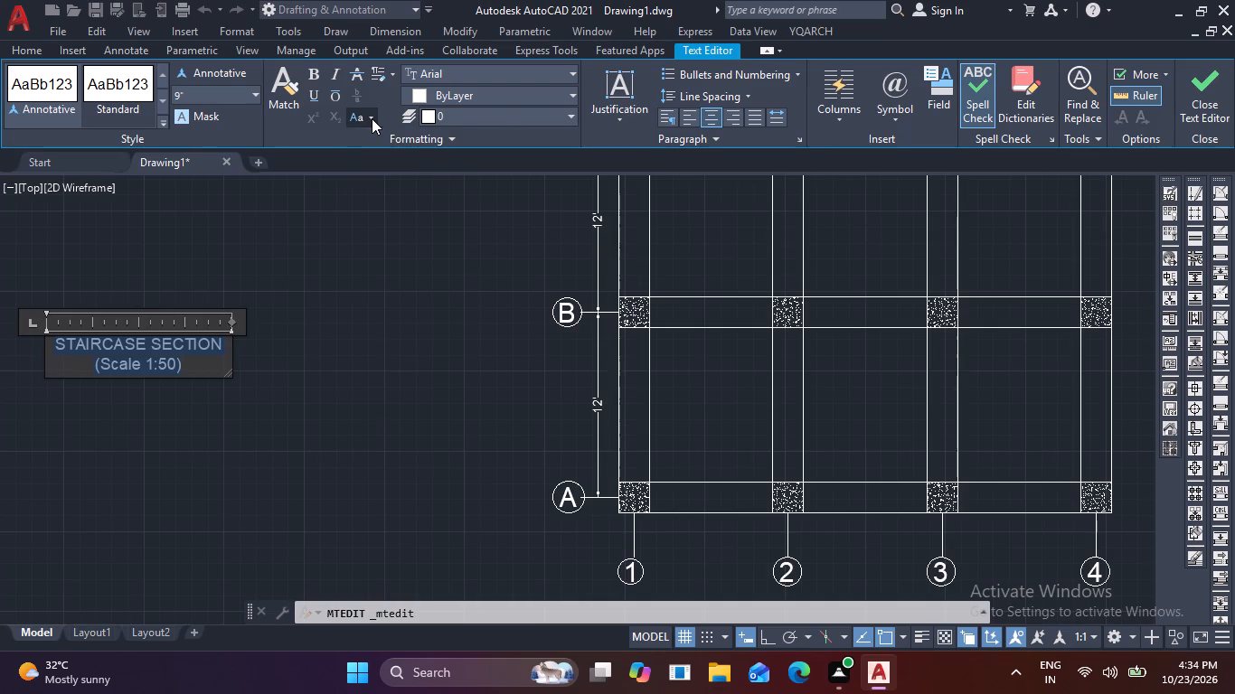
left_click(620, 120)
left_click(620, 120)
left_click(192, 76)
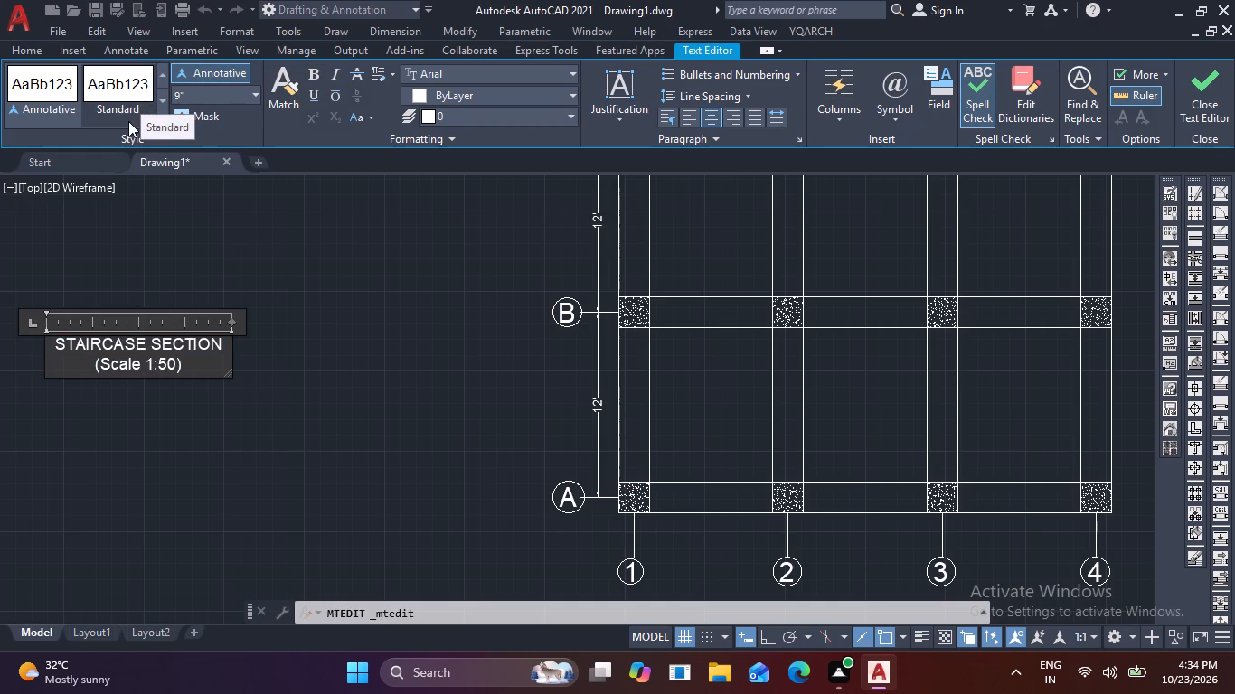
left_click(121, 116)
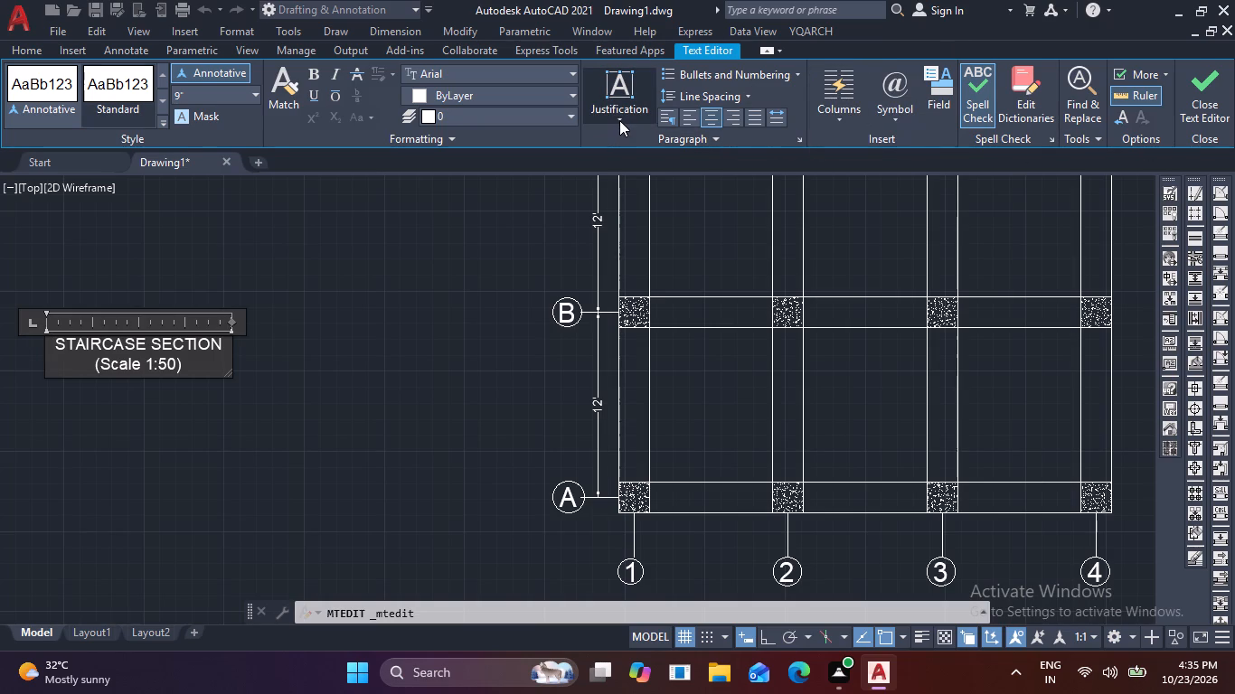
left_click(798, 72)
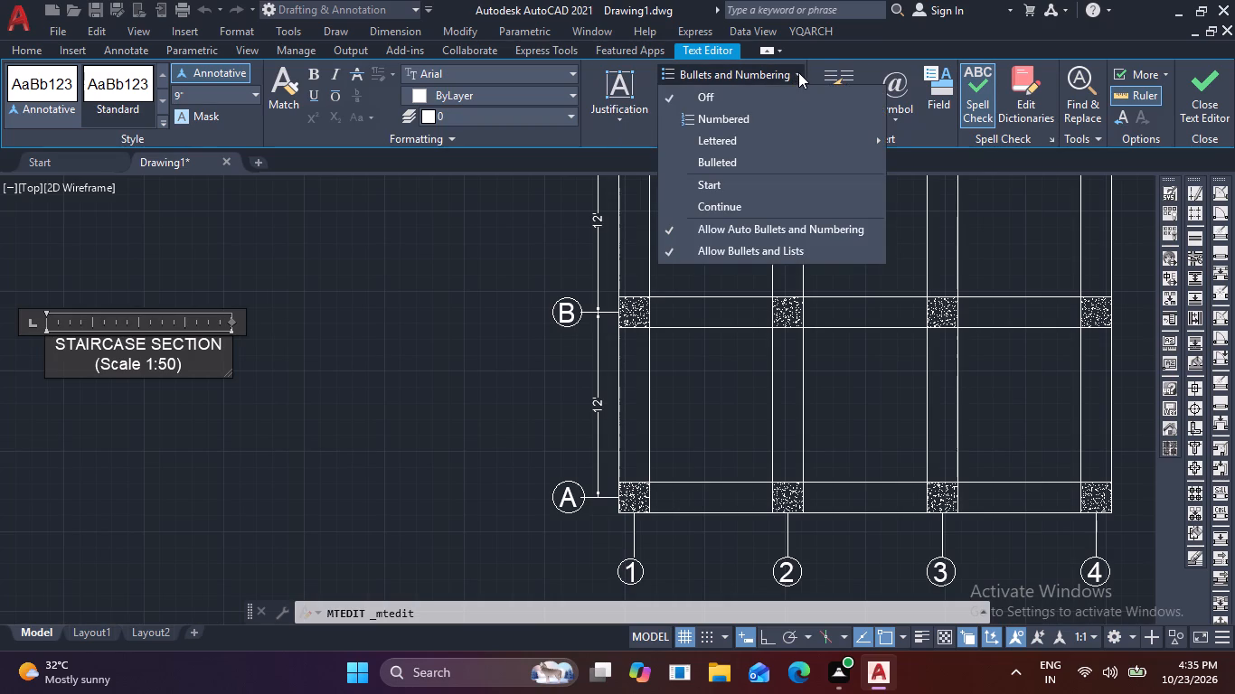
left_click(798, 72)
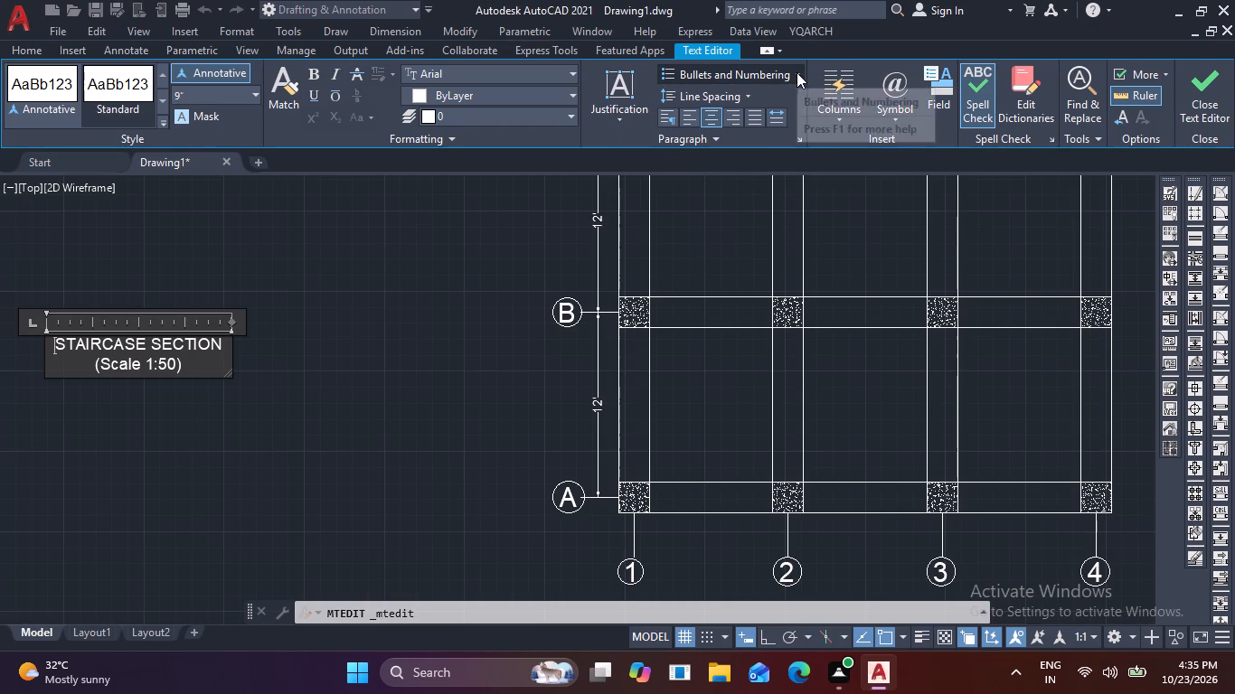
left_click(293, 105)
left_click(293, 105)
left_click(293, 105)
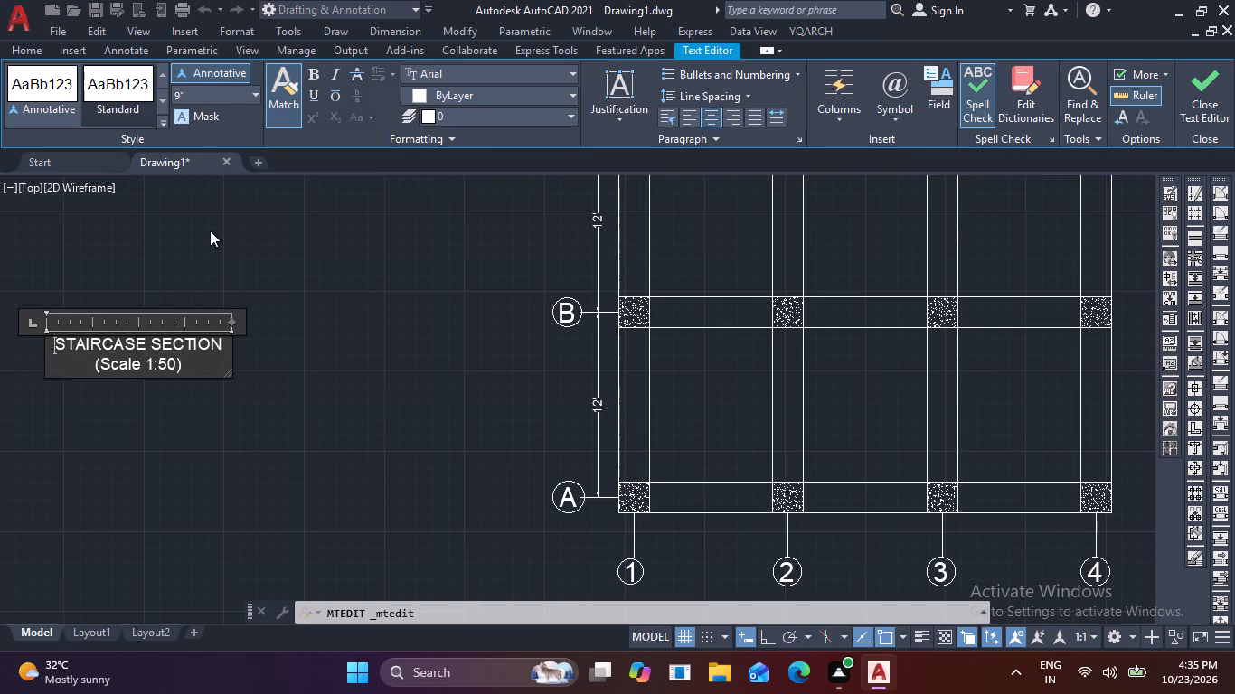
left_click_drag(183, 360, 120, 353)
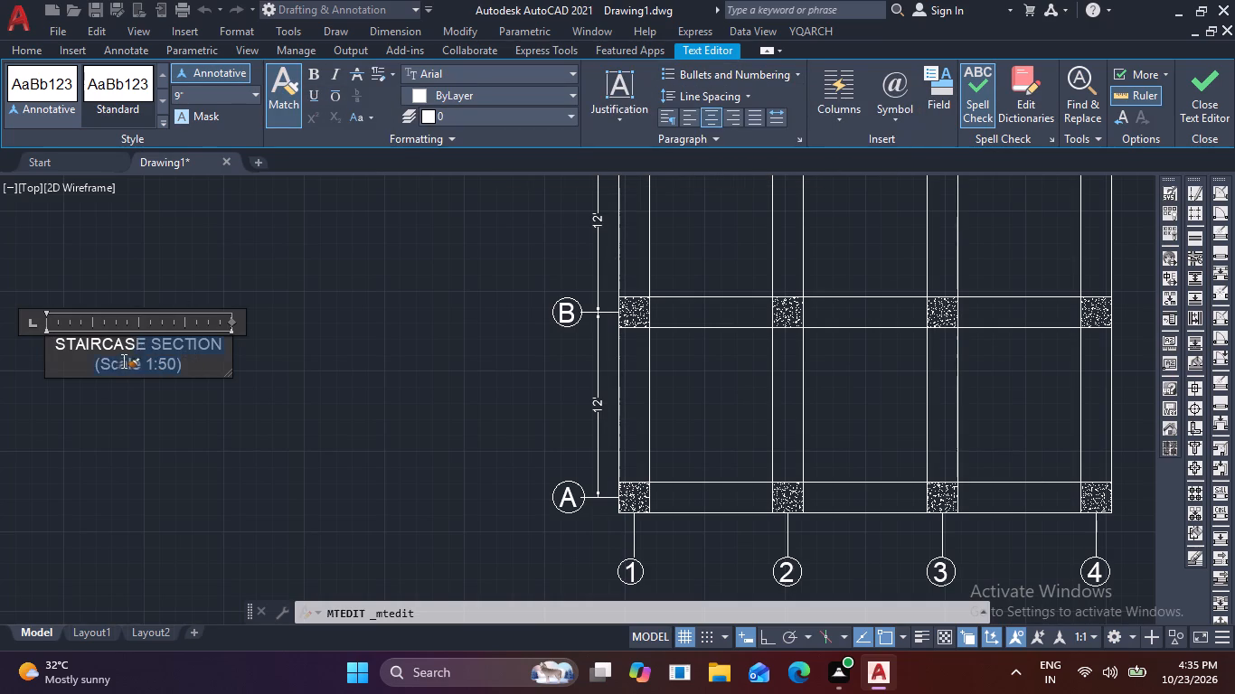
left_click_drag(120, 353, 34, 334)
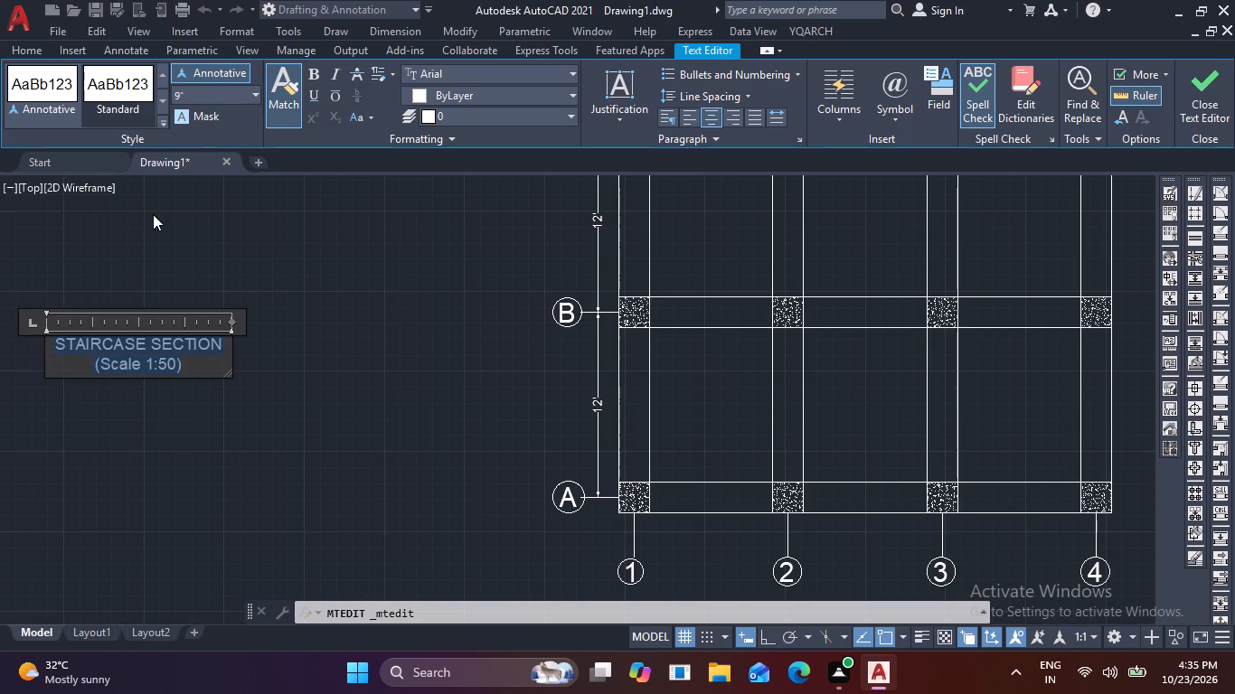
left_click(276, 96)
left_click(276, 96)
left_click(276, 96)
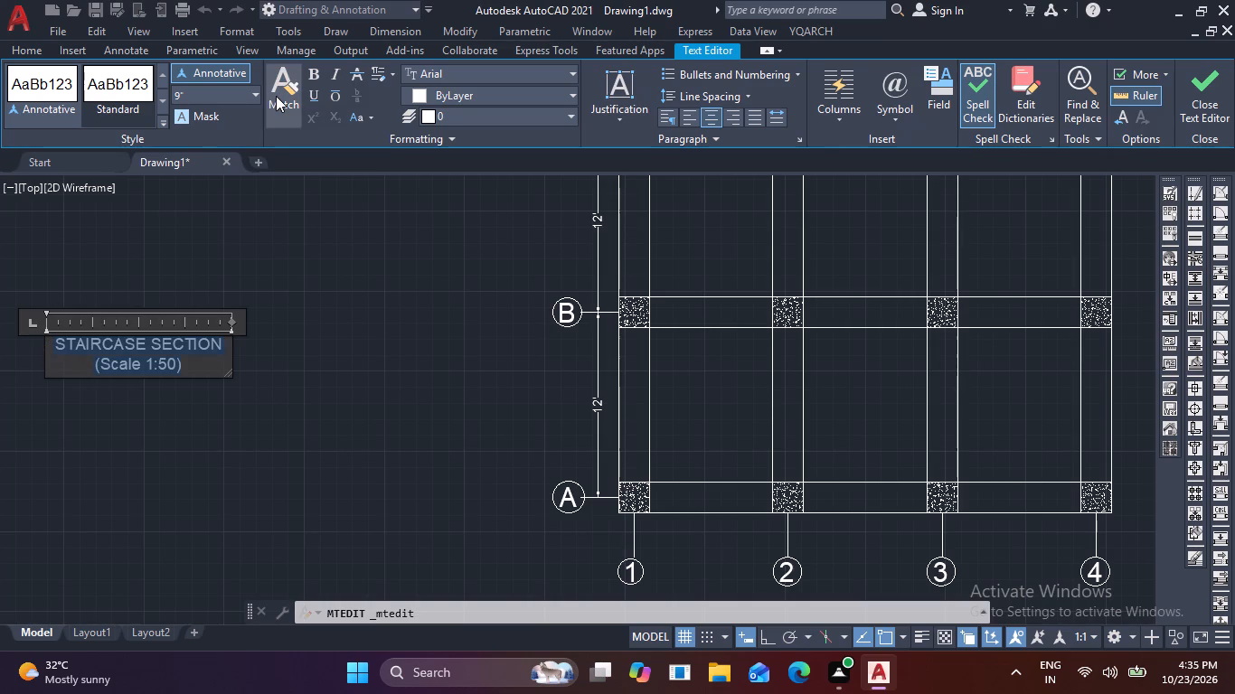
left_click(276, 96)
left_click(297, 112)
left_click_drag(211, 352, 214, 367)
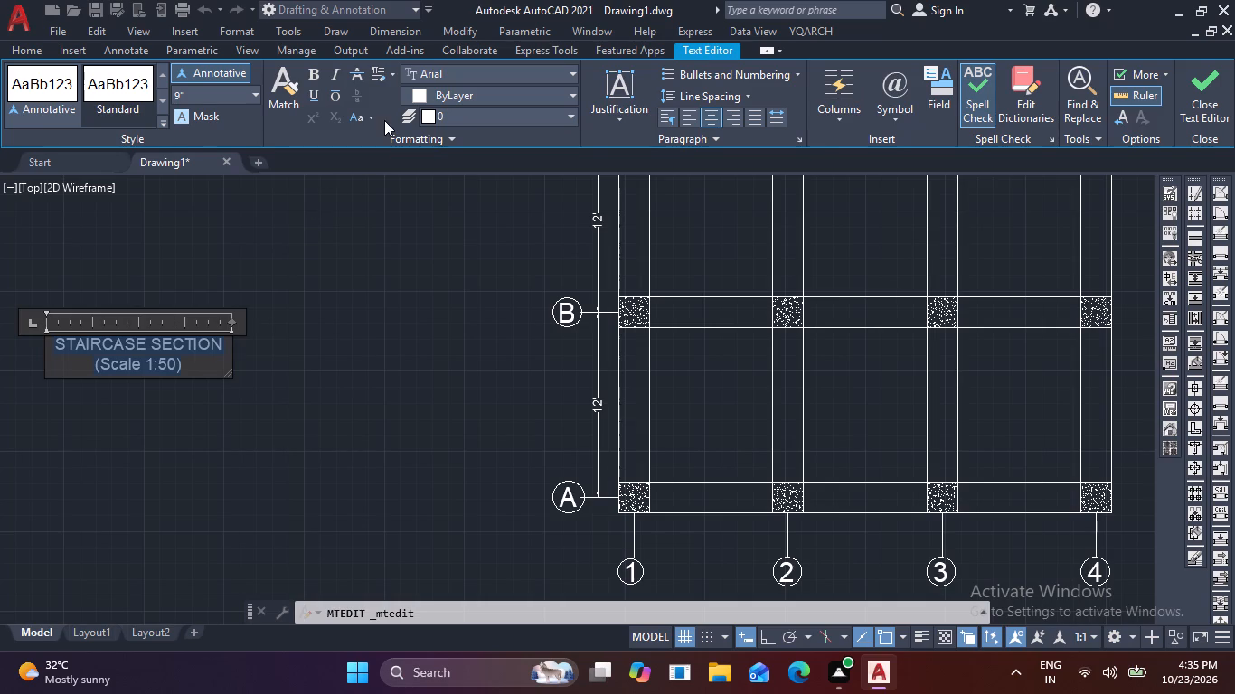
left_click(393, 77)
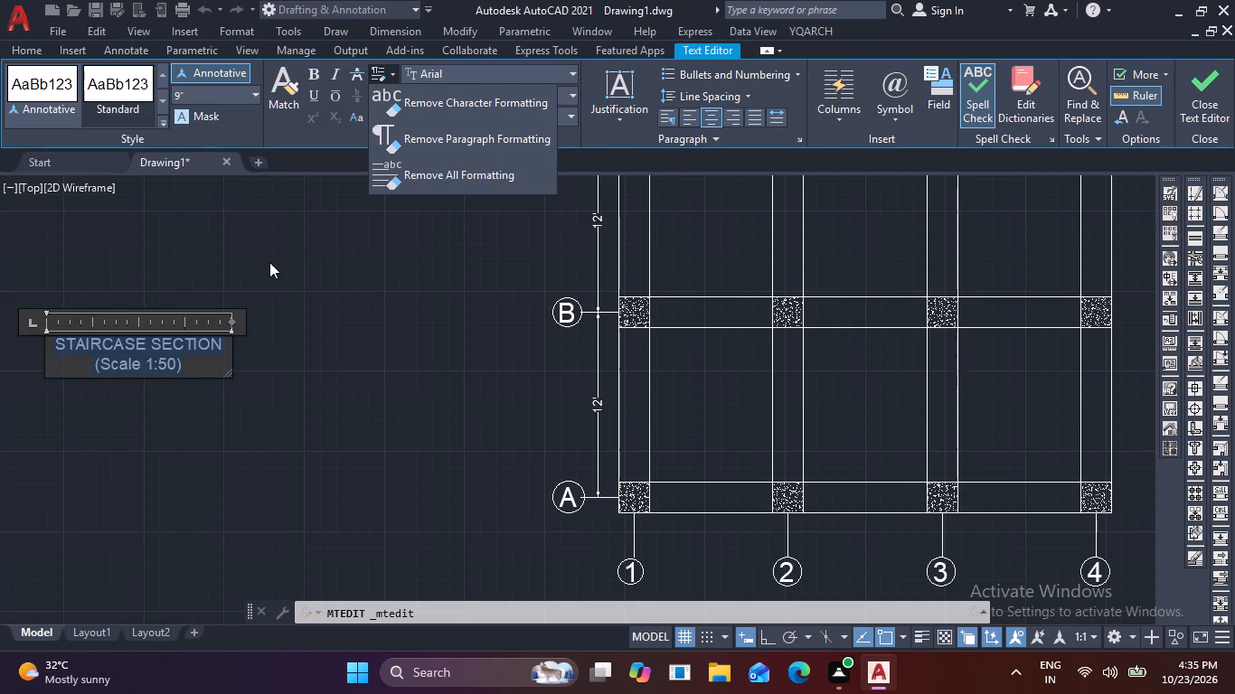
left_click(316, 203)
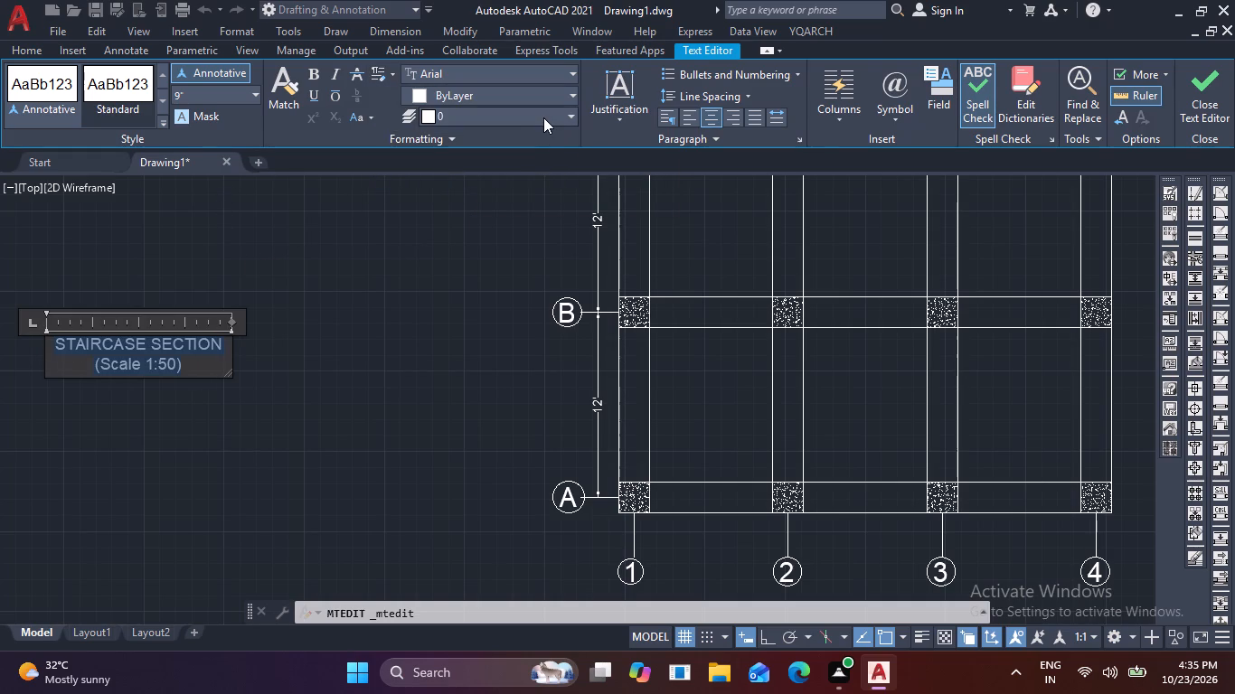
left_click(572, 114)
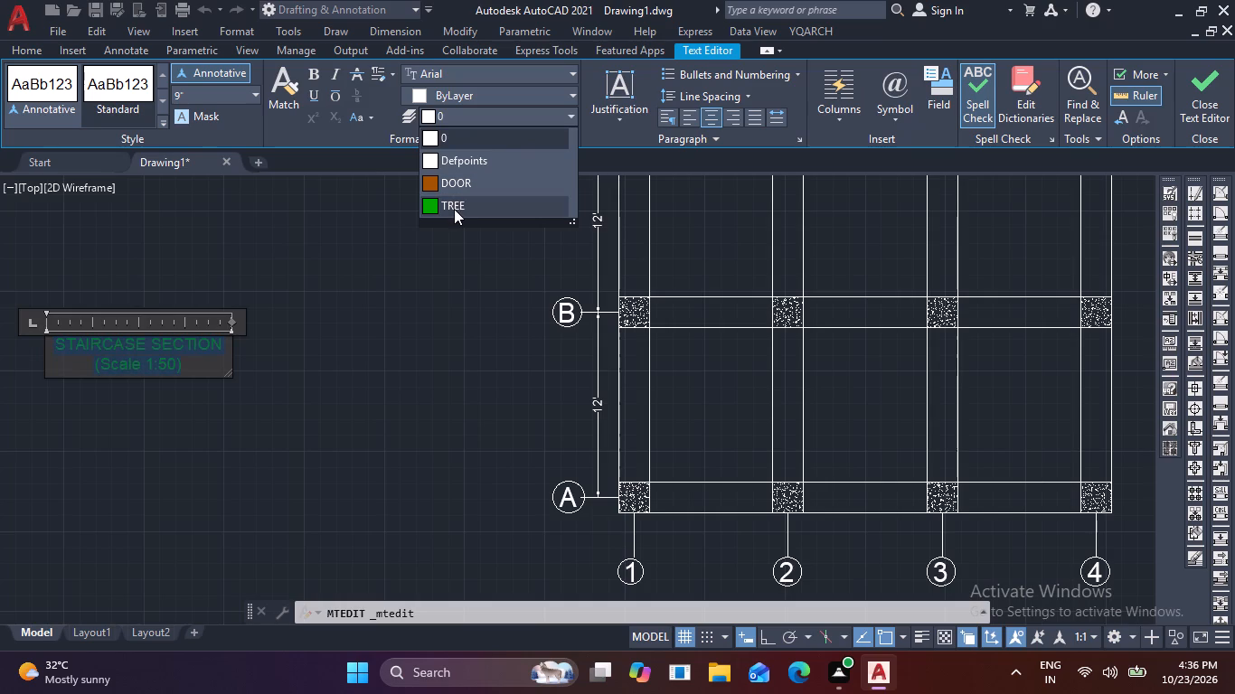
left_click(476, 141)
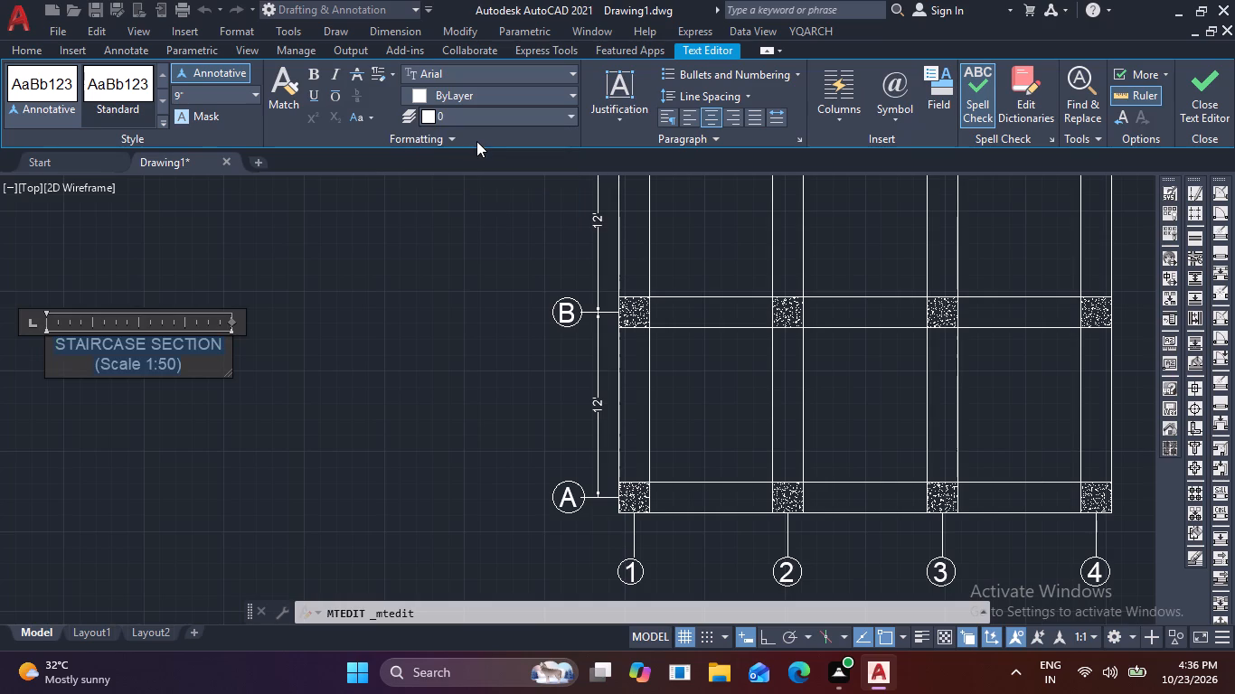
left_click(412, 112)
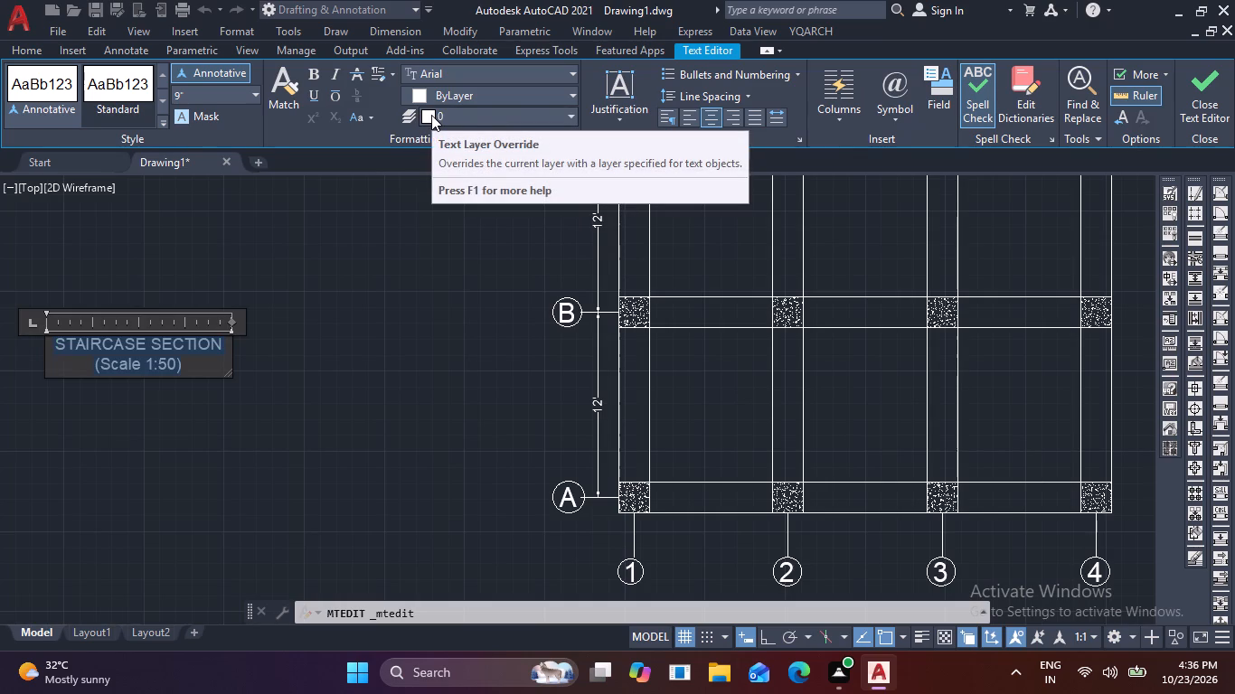
Give the title copy below the staircase frame a red background mask and finish editing.
left_click(190, 110)
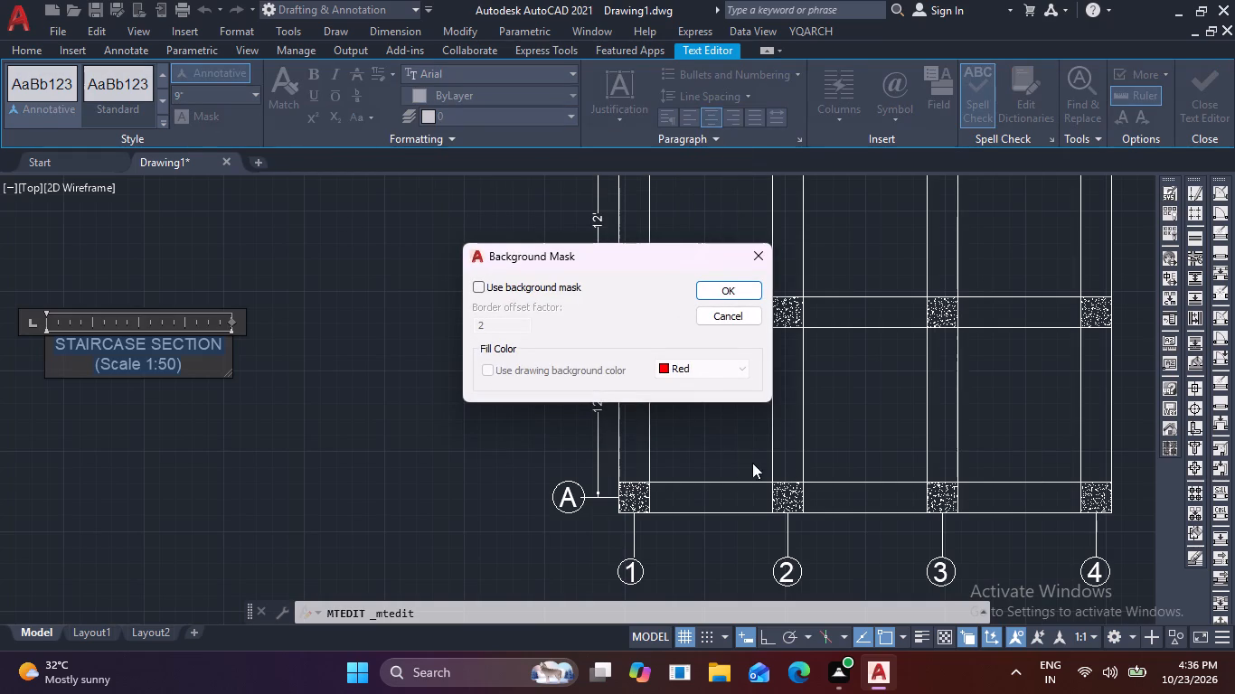
left_click(712, 368)
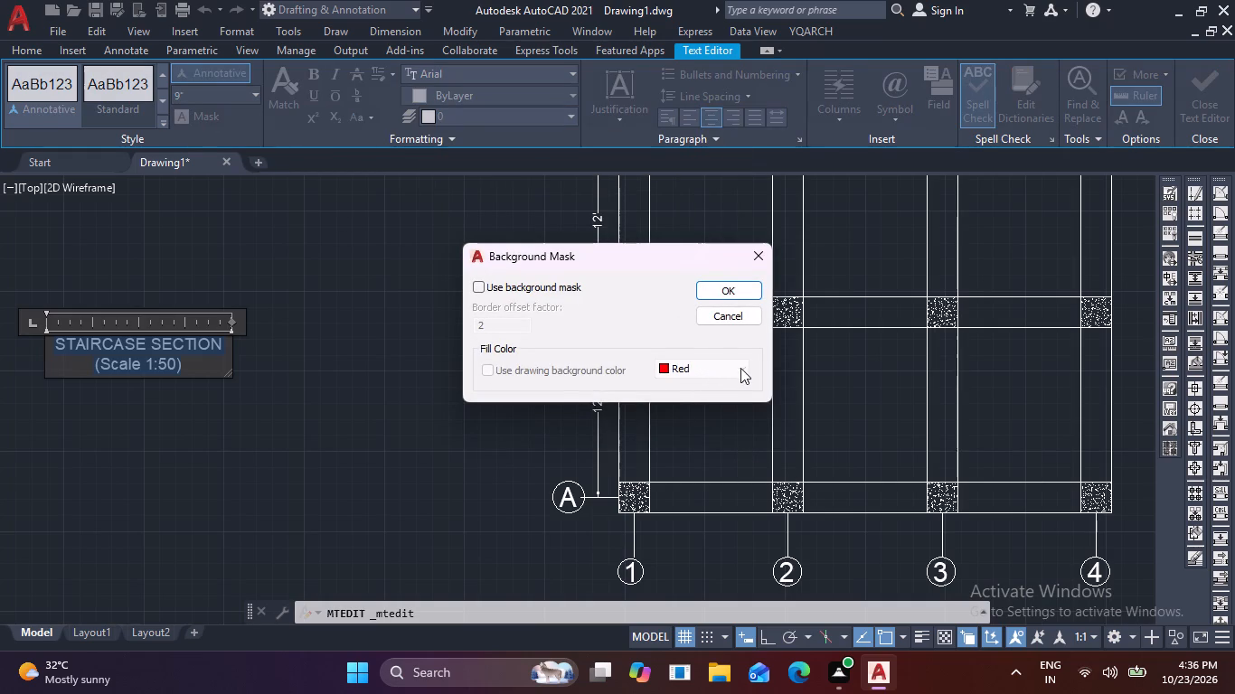
left_click(741, 367)
left_click(738, 286)
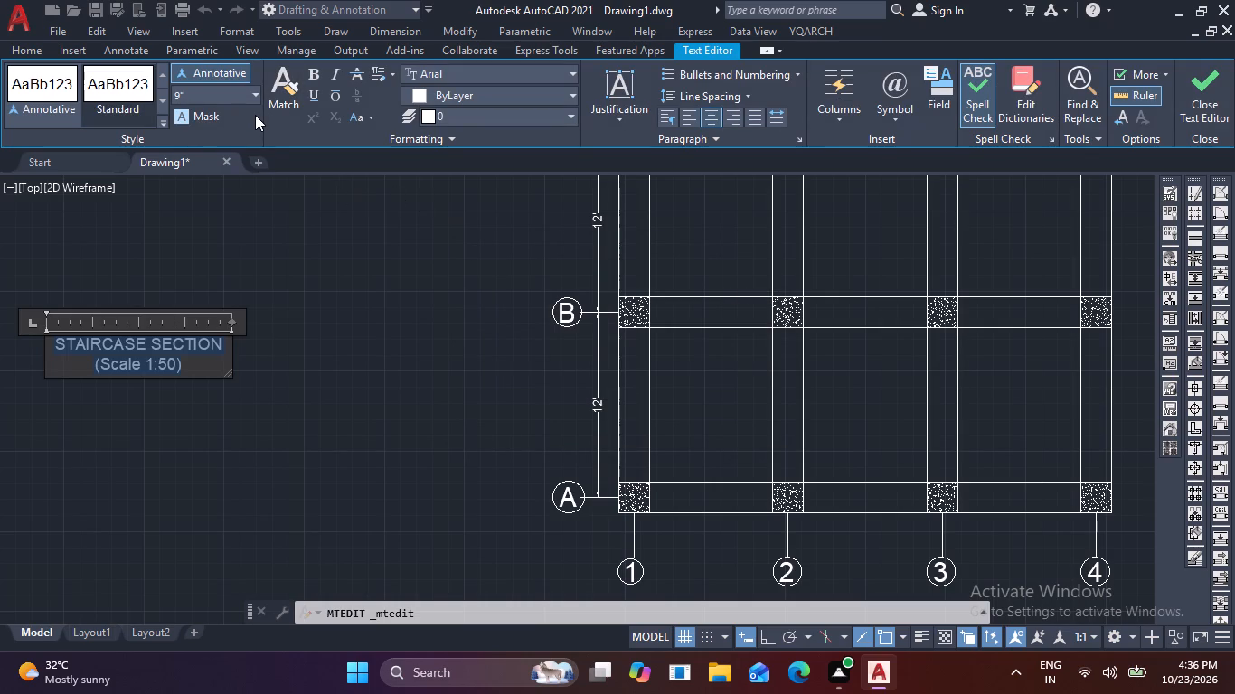
left_click(187, 117)
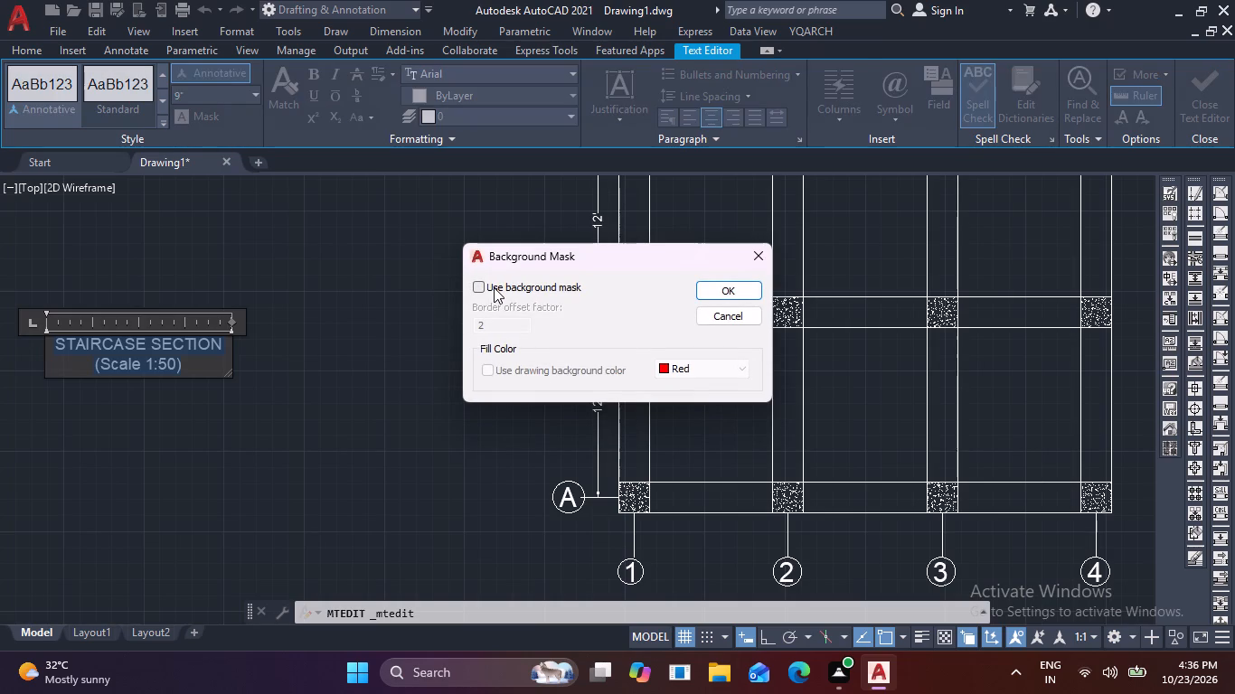
left_click(480, 286)
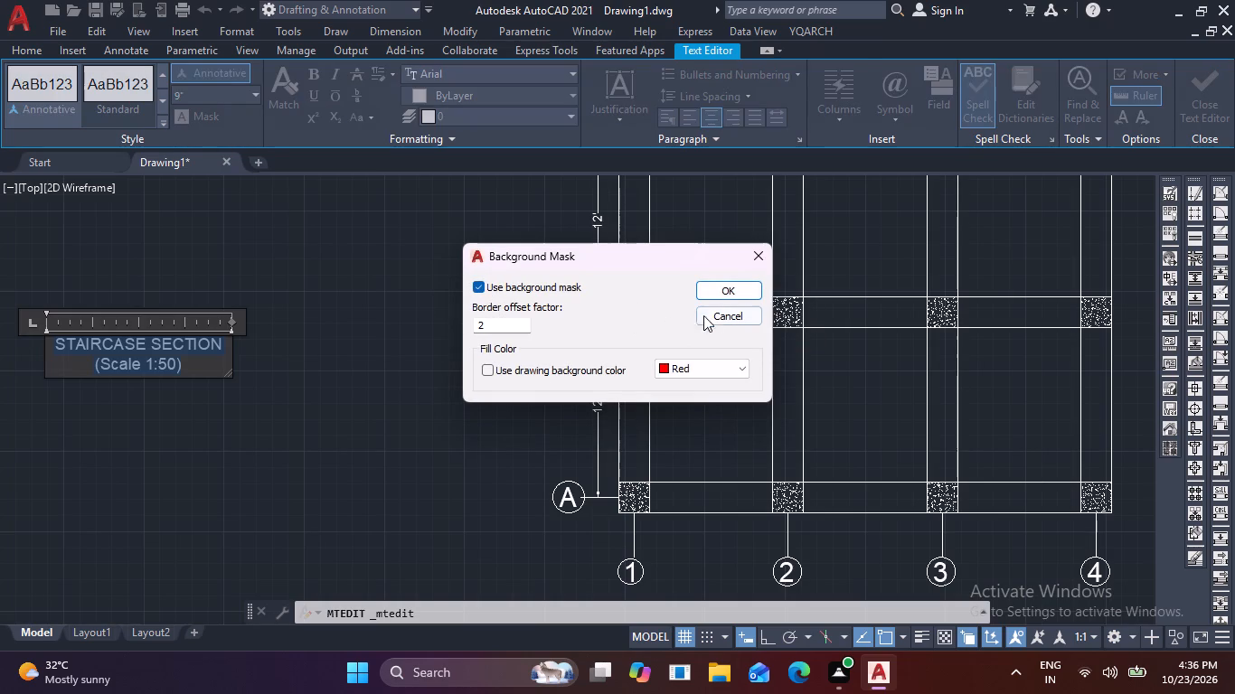
left_click(731, 293)
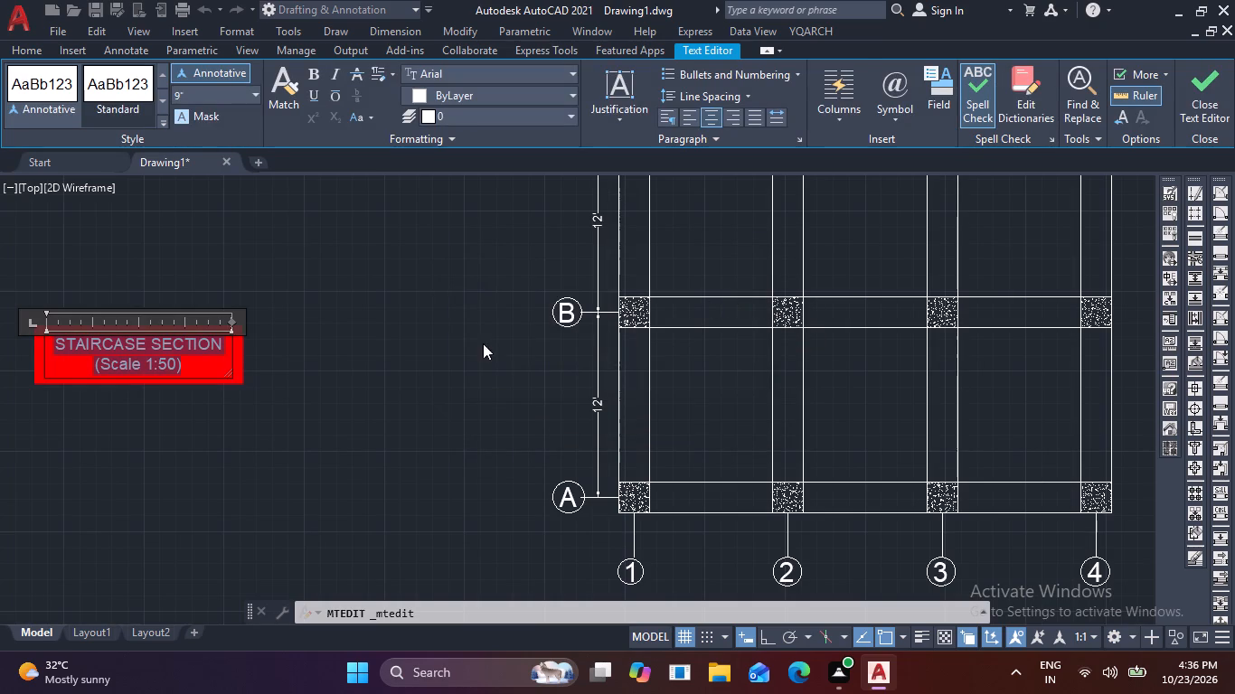
scroll(292, 369, "down", 2)
left_click(250, 404)
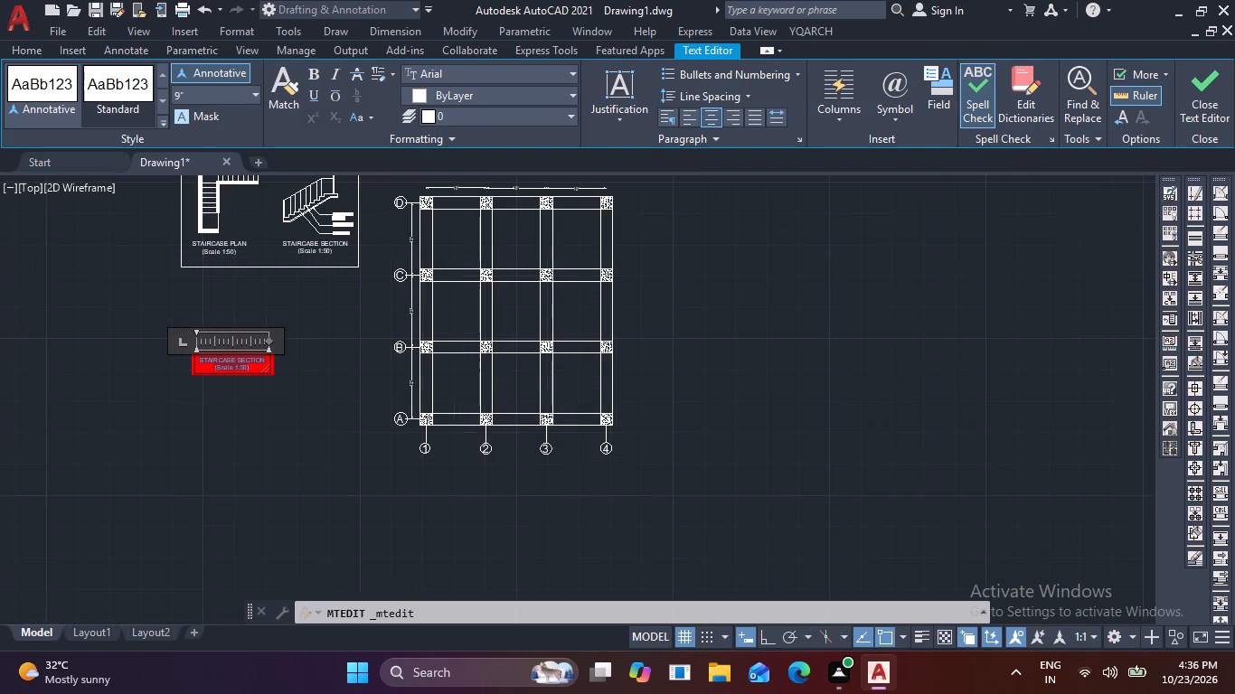
Reopen the masked title copy, change its background mask fill to blue, and finish editing.
scroll(249, 389, "up", 3)
double_click(231, 310)
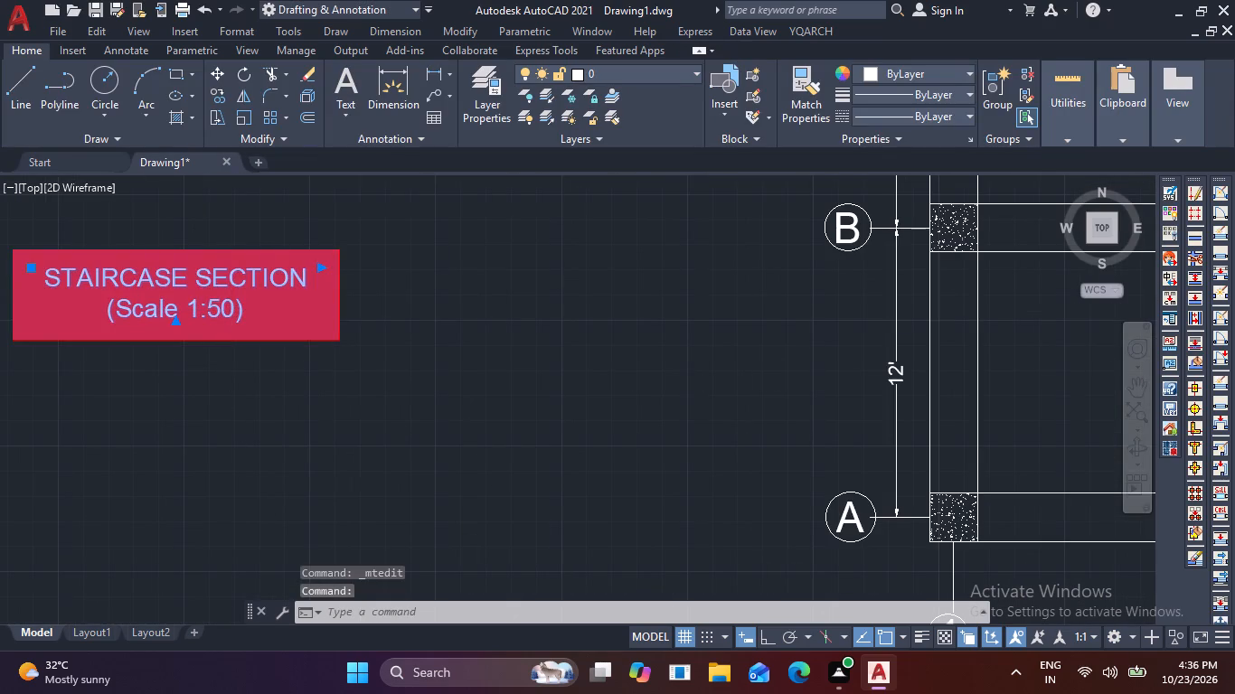
left_click_drag(277, 312, 35, 280)
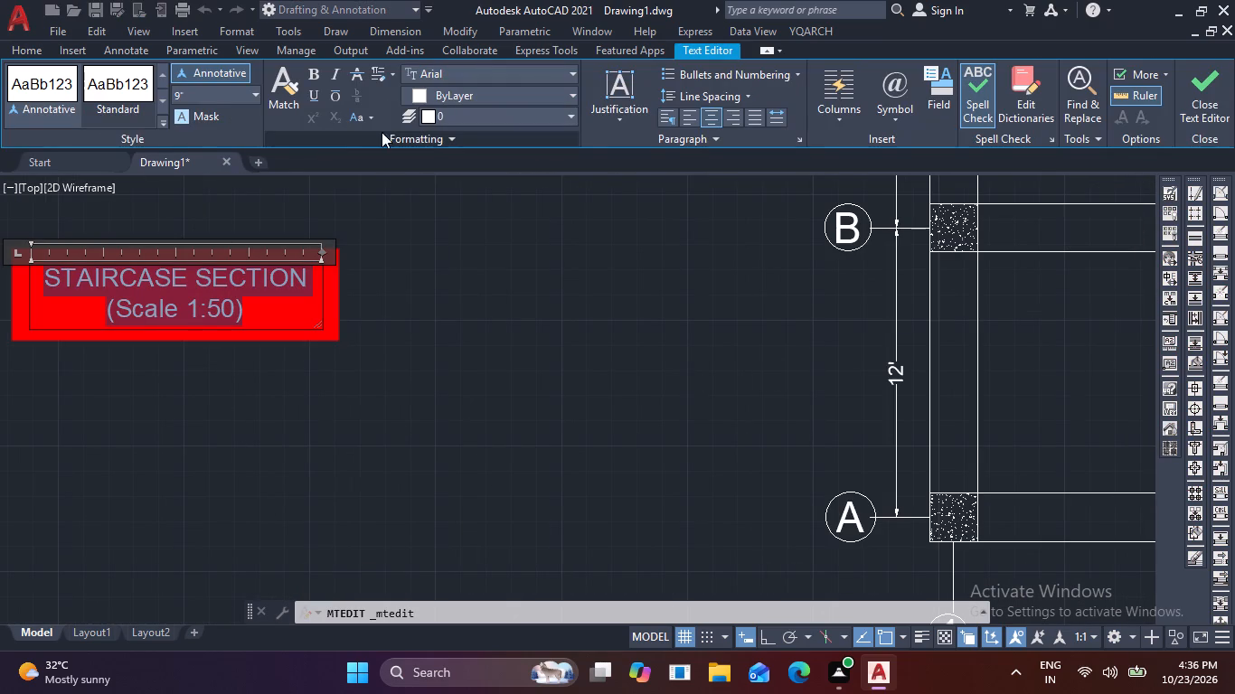
left_click(230, 116)
left_click(205, 115)
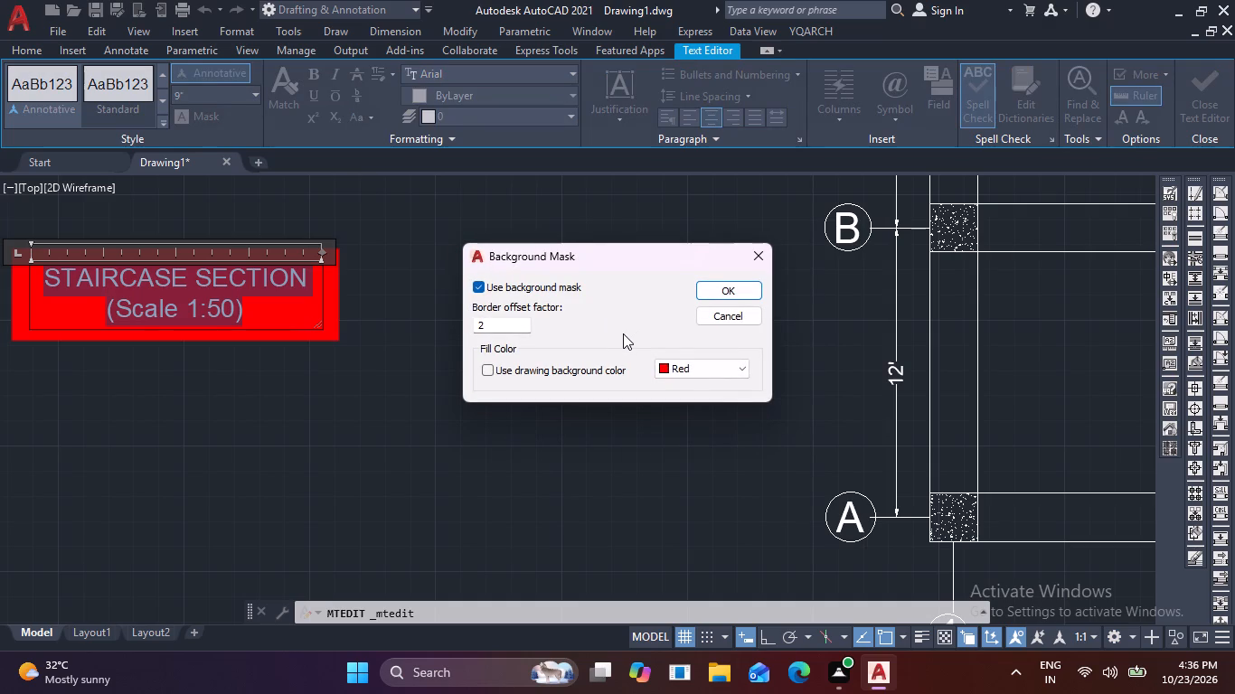
left_click(737, 371)
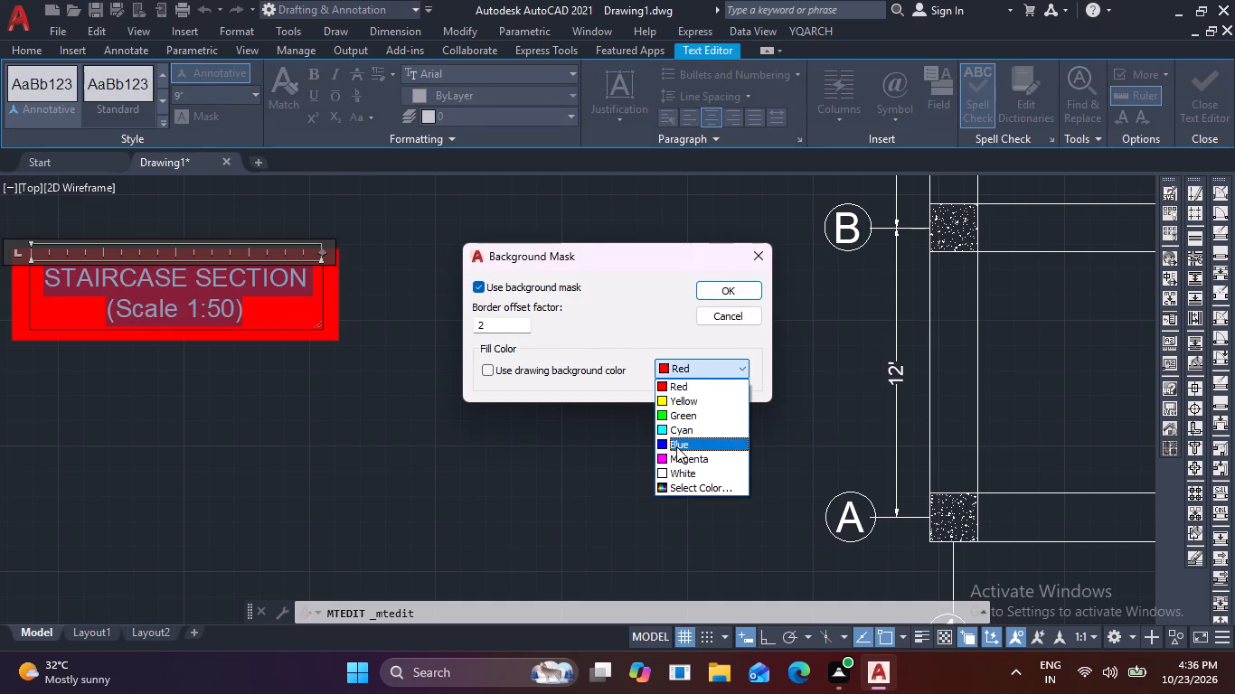
left_click(676, 446)
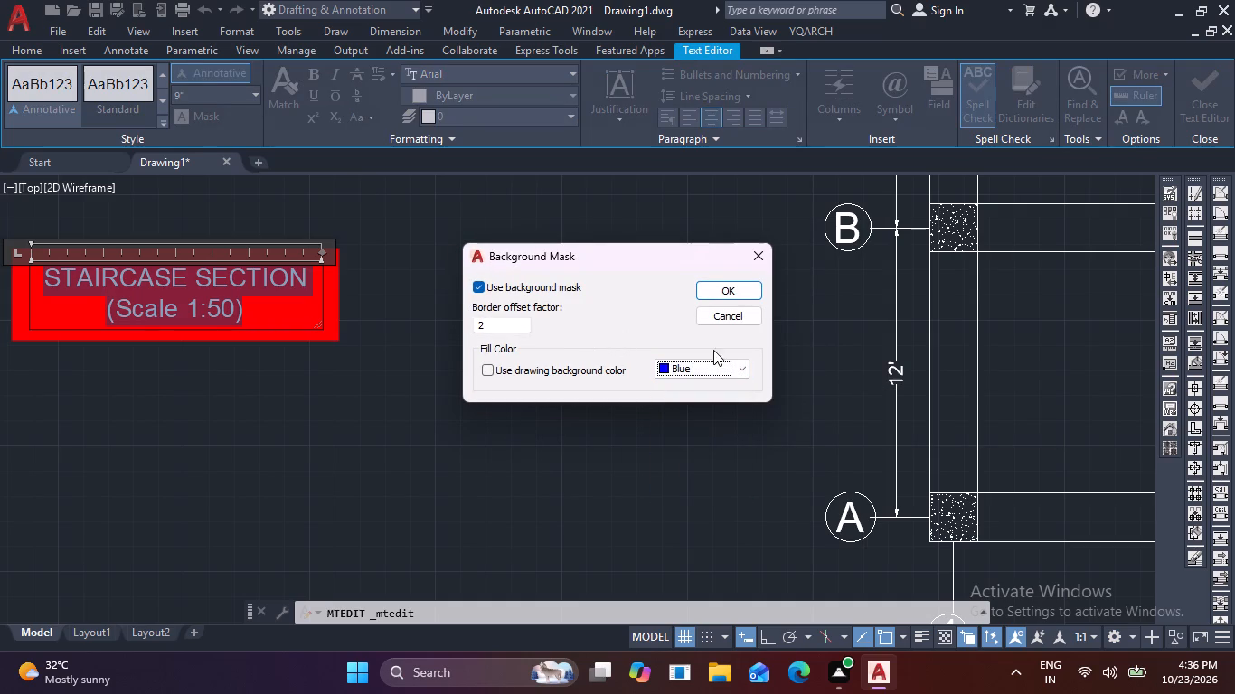
left_click(734, 292)
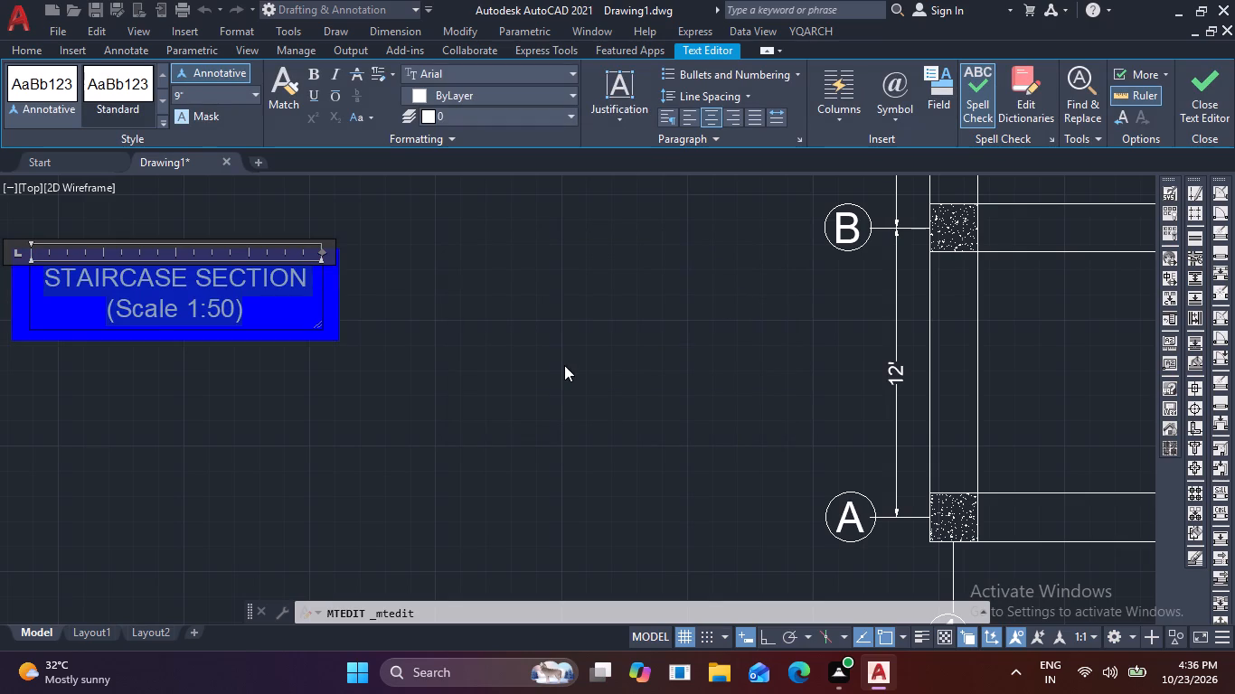
left_click(255, 310)
scroll(320, 329, "down", 1)
middle_click_drag(401, 341, 410, 343)
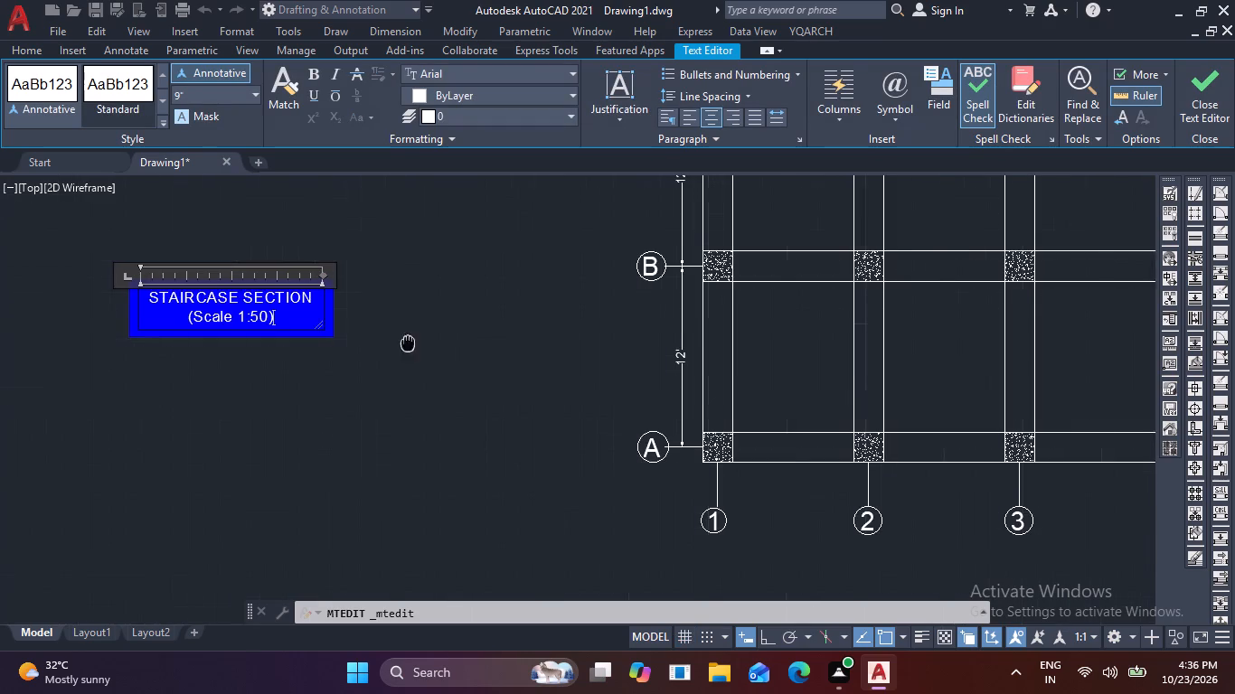
middle_click_drag(410, 343, 533, 369)
left_click(533, 373)
Reopen the blue title copy for editing and widen its text box.
double_click(359, 331)
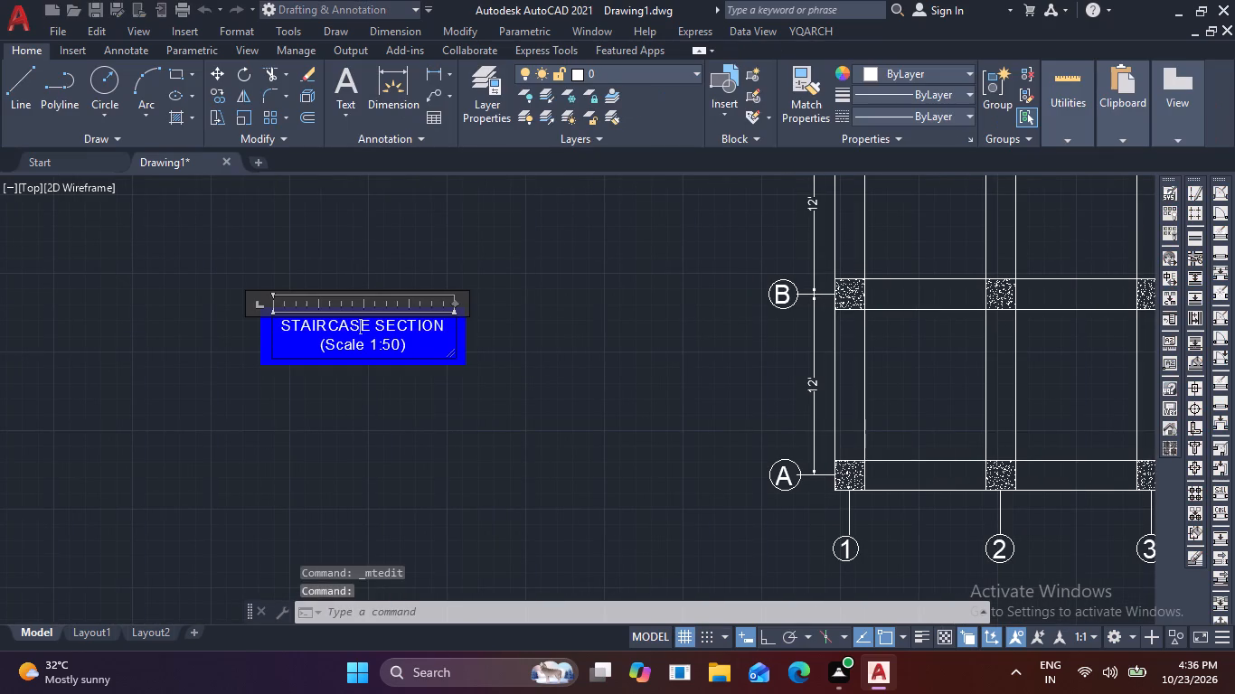
left_click(429, 346)
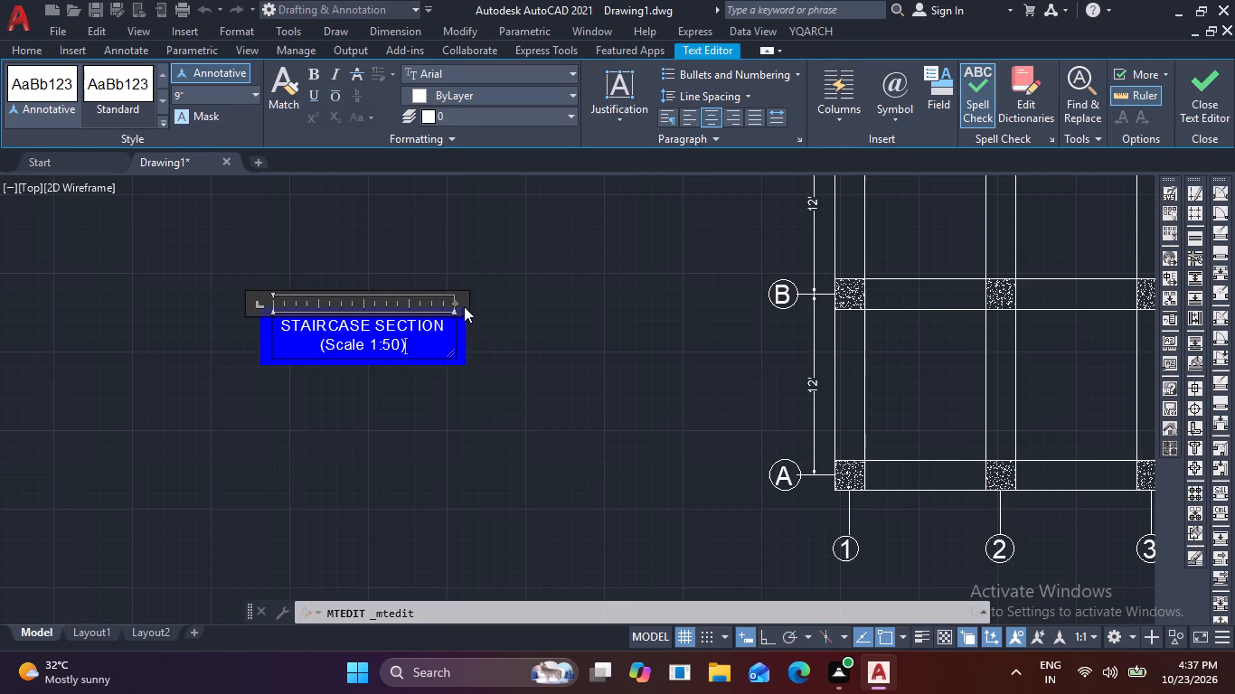
left_click(455, 300)
left_click_drag(456, 306, 516, 305)
Clear both lines of the existing staircase section title from the blue-masked text box.
left_click(457, 351)
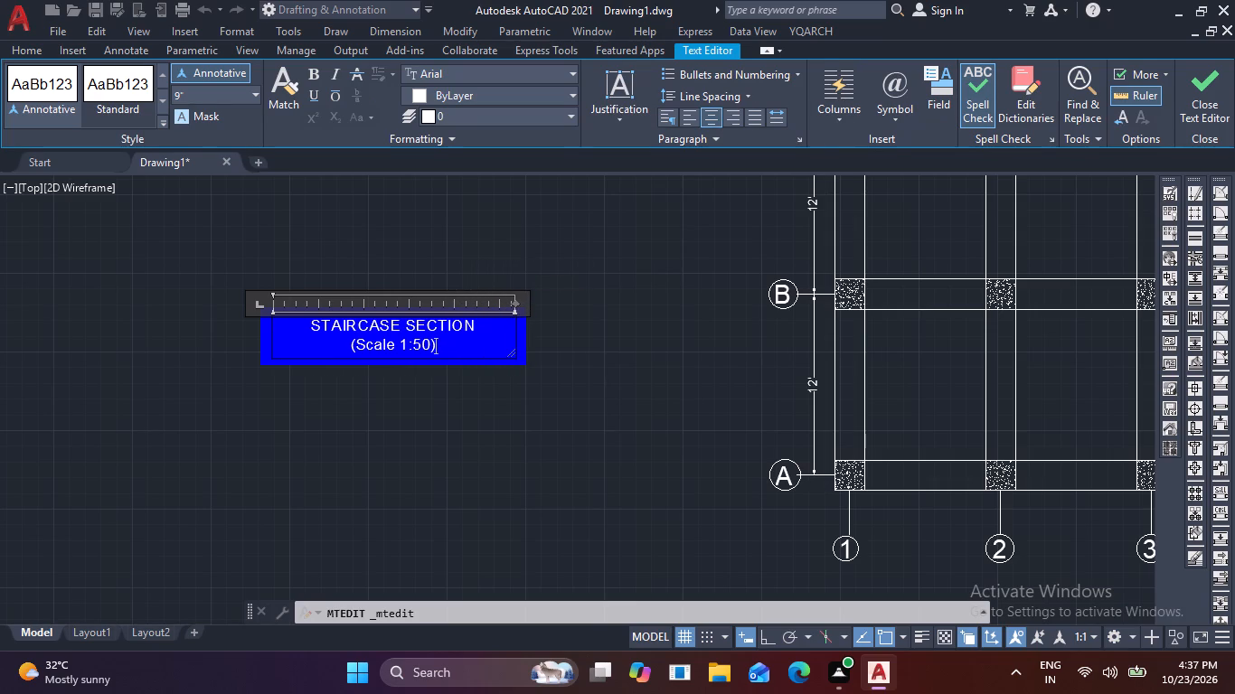
key("BackSpace")
key("BackSpace")
key("BackSpace")
key("BackSpace")
key("BackSpace")
key("BackSpace")
key("BackSpace")
key("BackSpace")
key("BackSpace")
key("BackSpace")
key("BackSpace")
key("BackSpace")
key("BackSpace")
key("BackSpace")
key("BackSpace")
key("BackSpace")
key("BackSpace")
key("BackSpace")
key("BackSpace")
key("BackSpace")
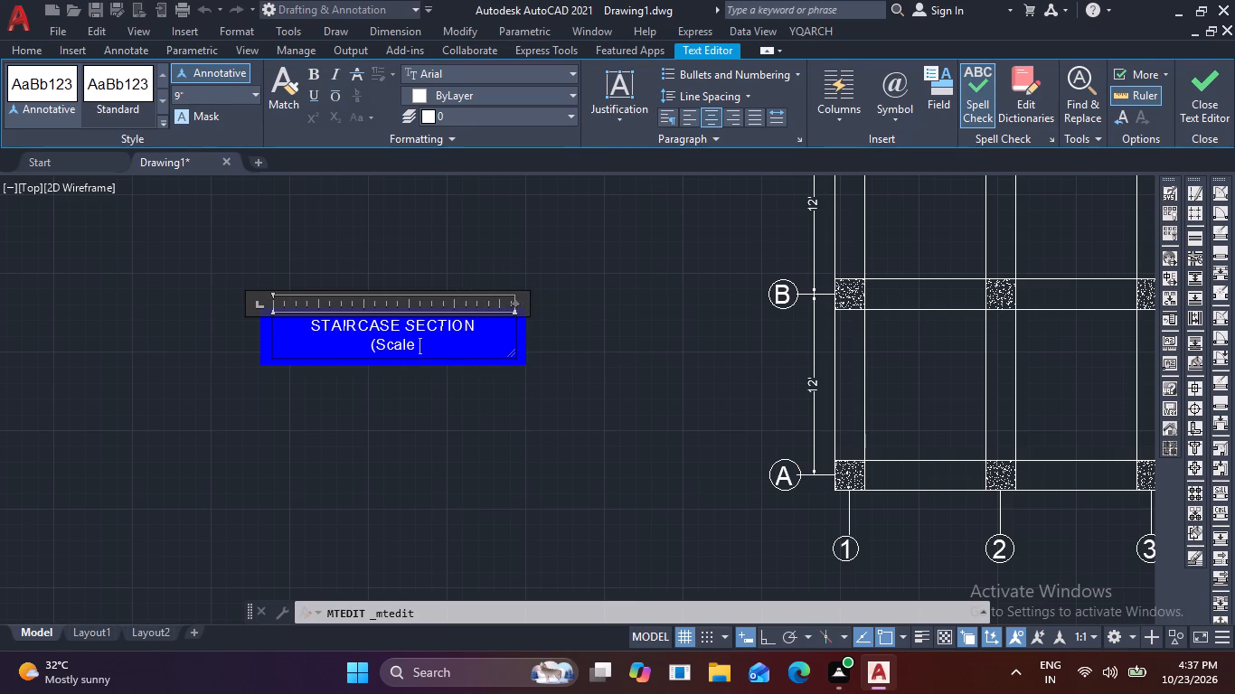
key("BackSpace")
key("BackSpace")
key("BackSpace")
key("BackSpace")
key("BackSpace")
key("BackSpace")
key("BackSpace")
key("BackSpace")
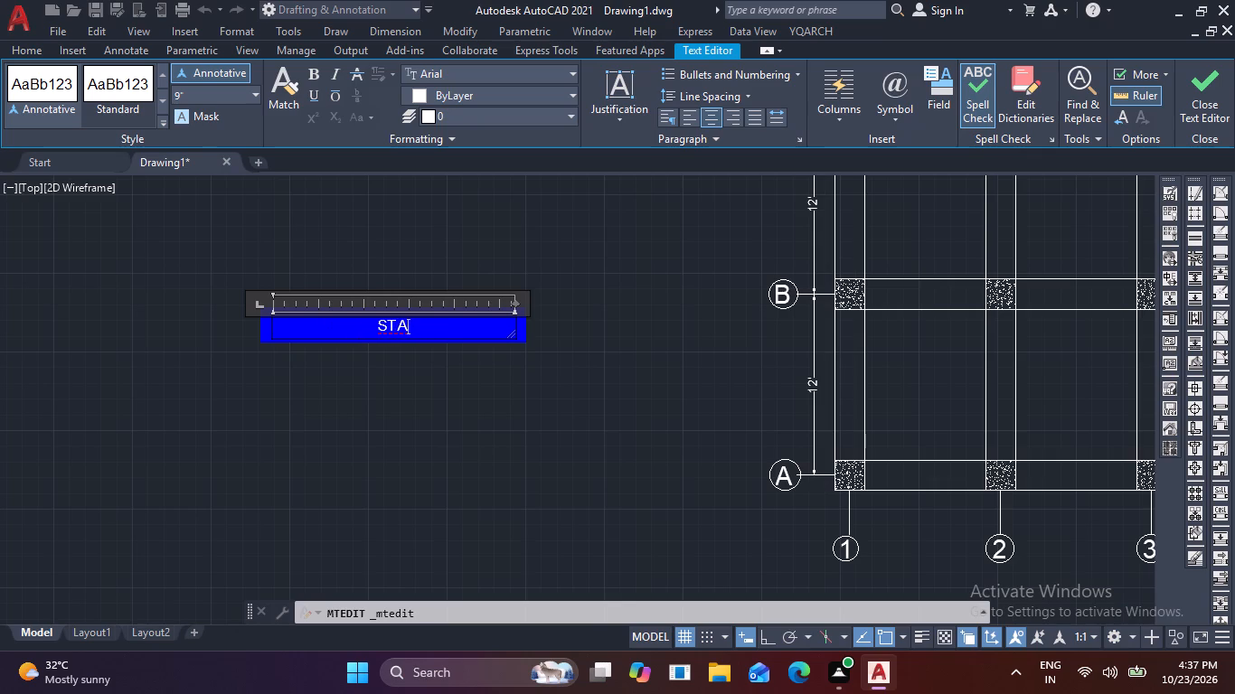
key("BackSpace")
key("BackSpace")
key("BackSpace")
Enter the heading 30' X 40' 2BHK RESIDENTAL HOUSE PLAN in the blue-masked text box.
key("3")
key("0")
key("apostrophe")
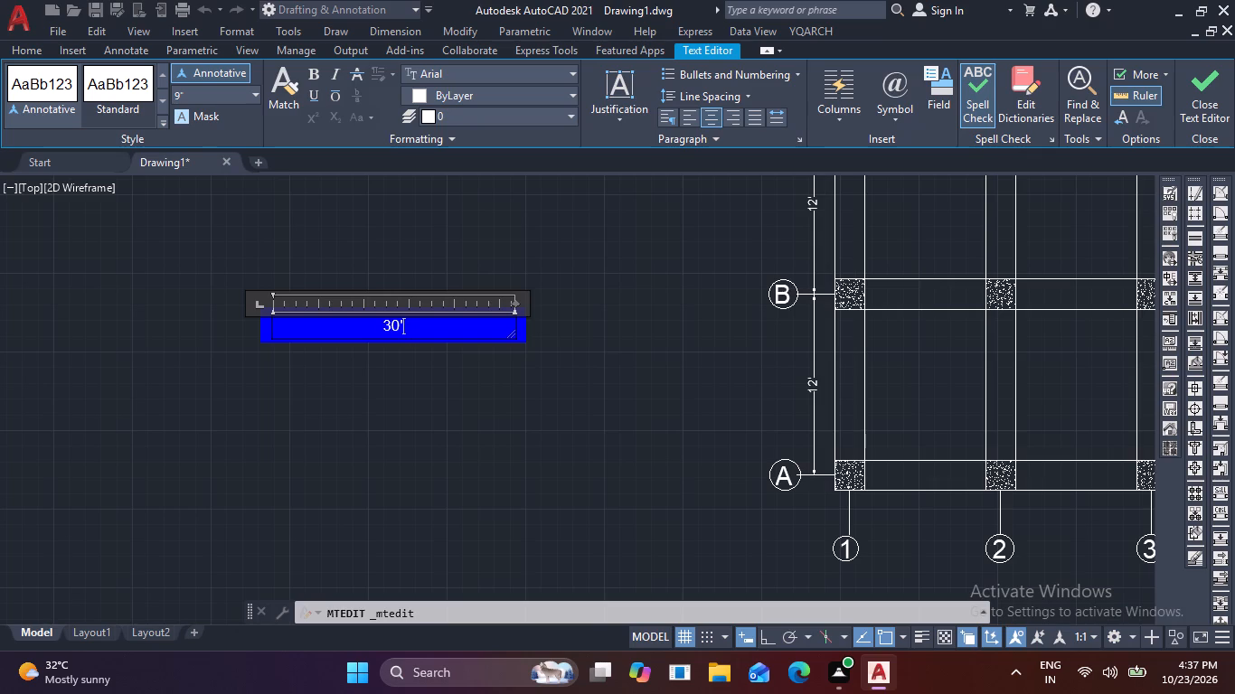
key("space")
type("X")
key("space")
type("40")
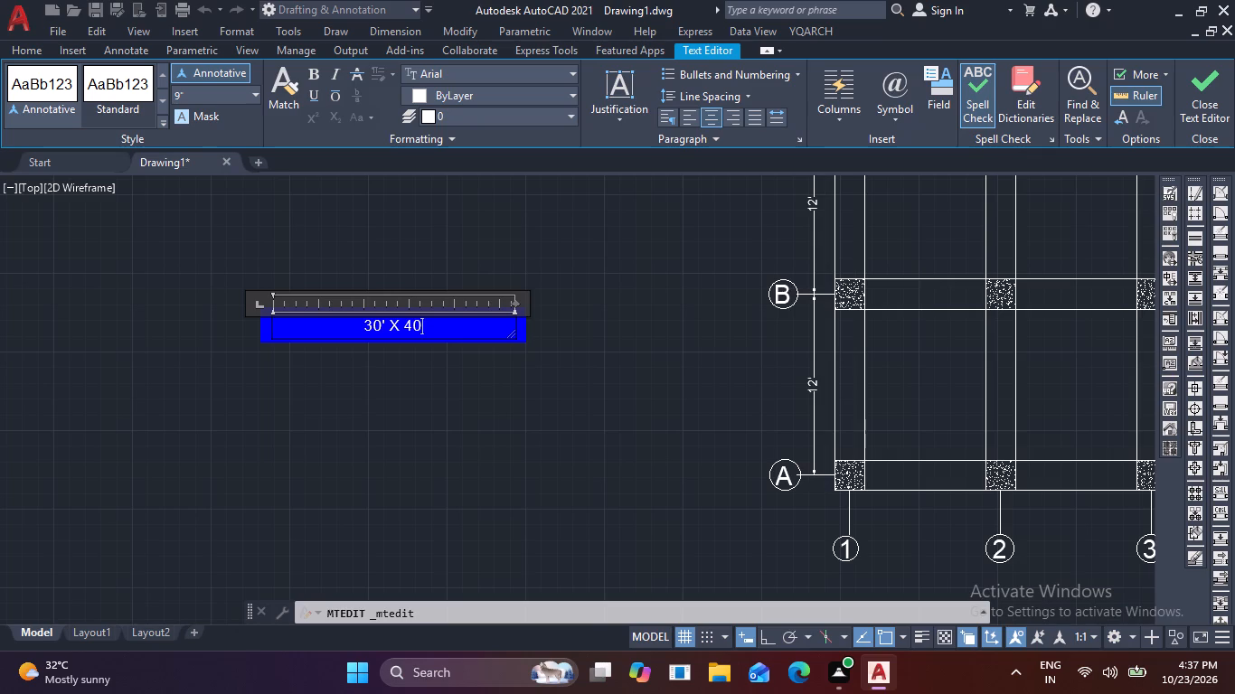
key("apostrophe")
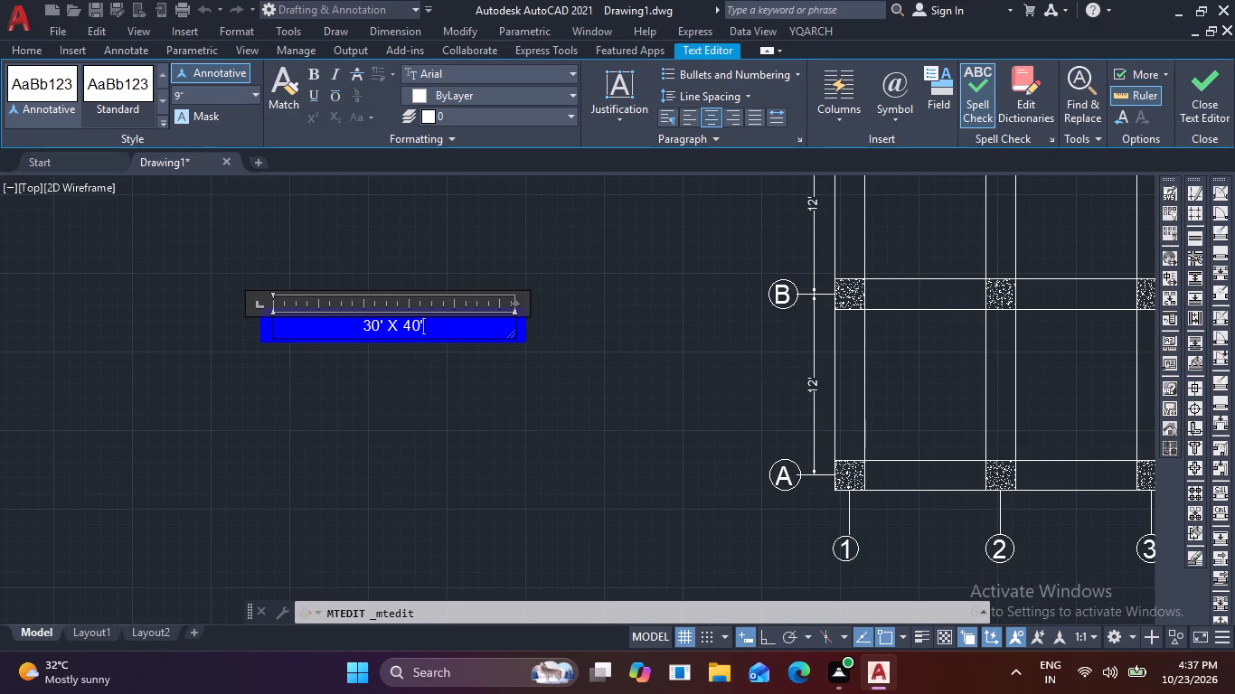
key("space")
type("2")
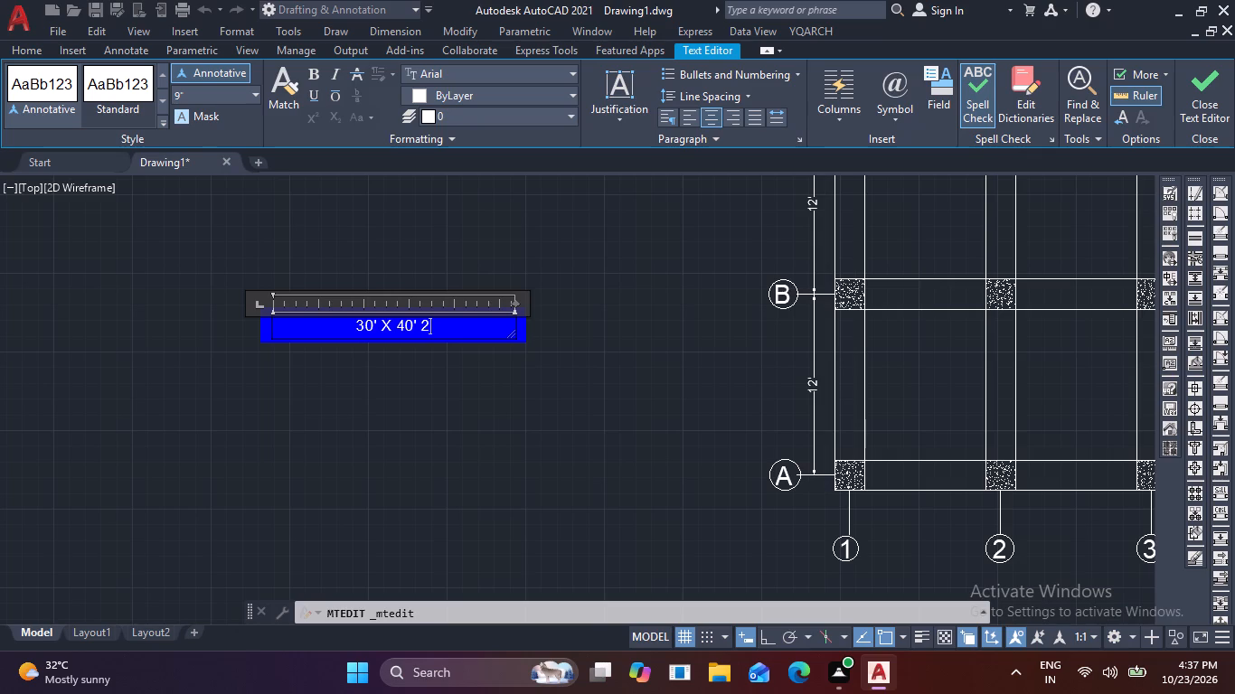
key("b")
type("HK")
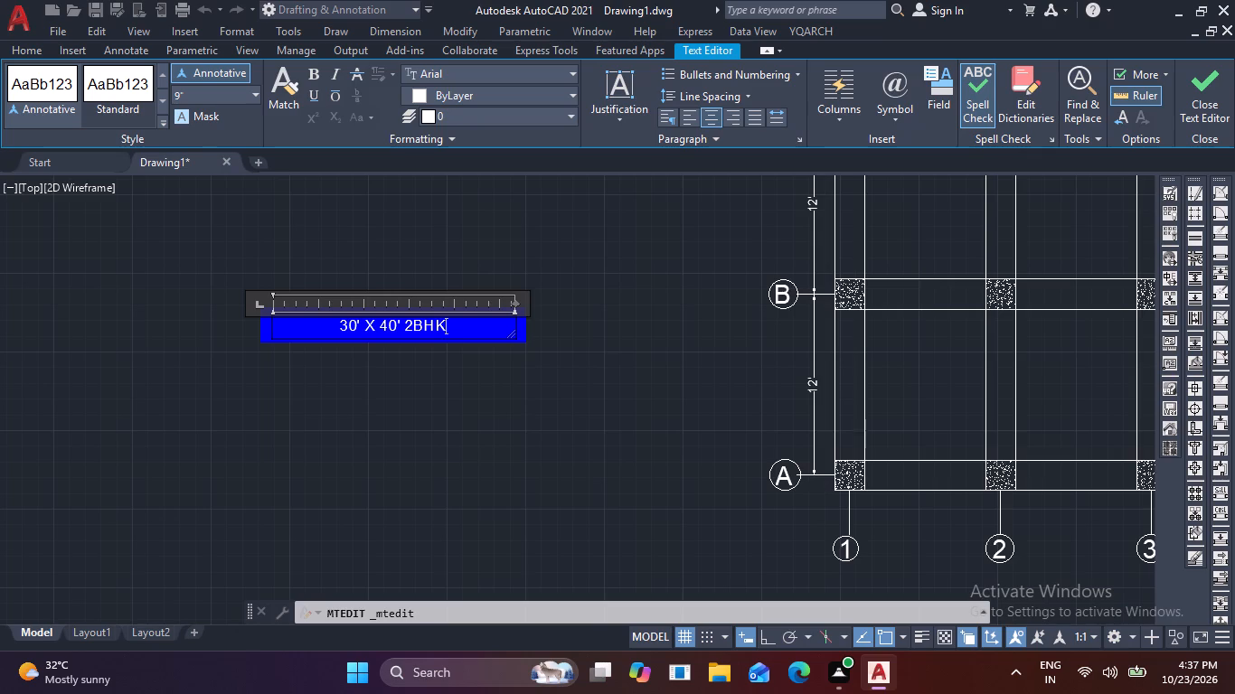
key("space")
type("RE")
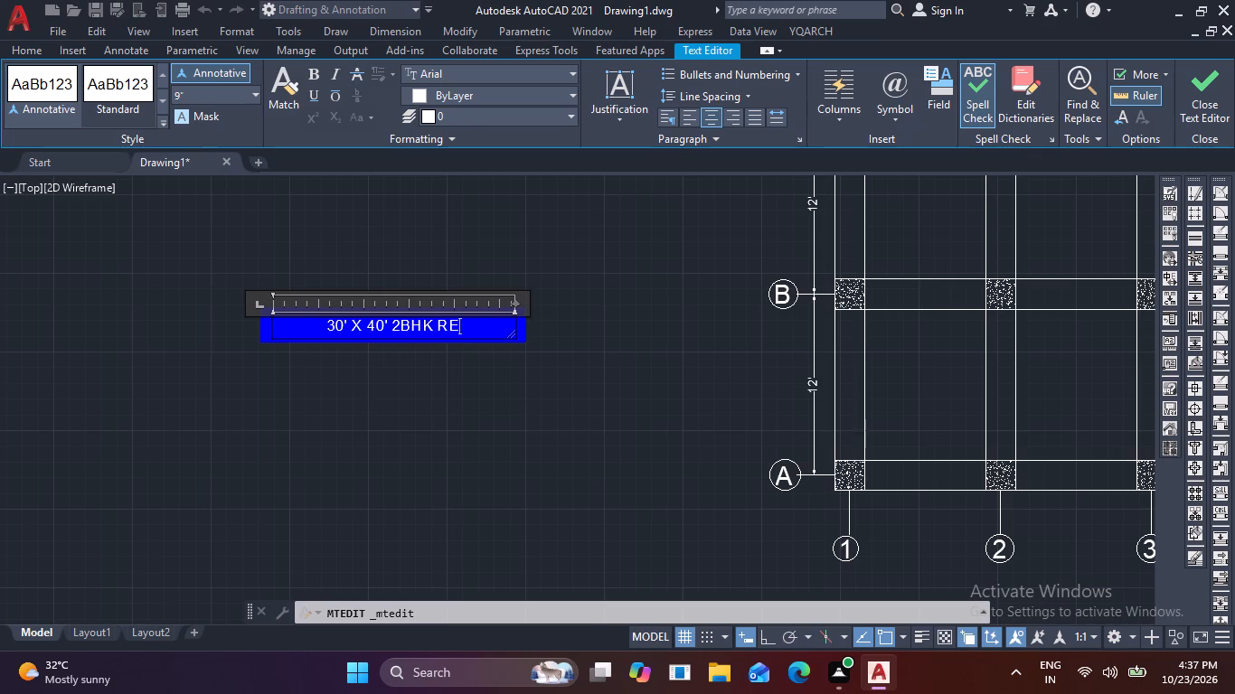
key("s")
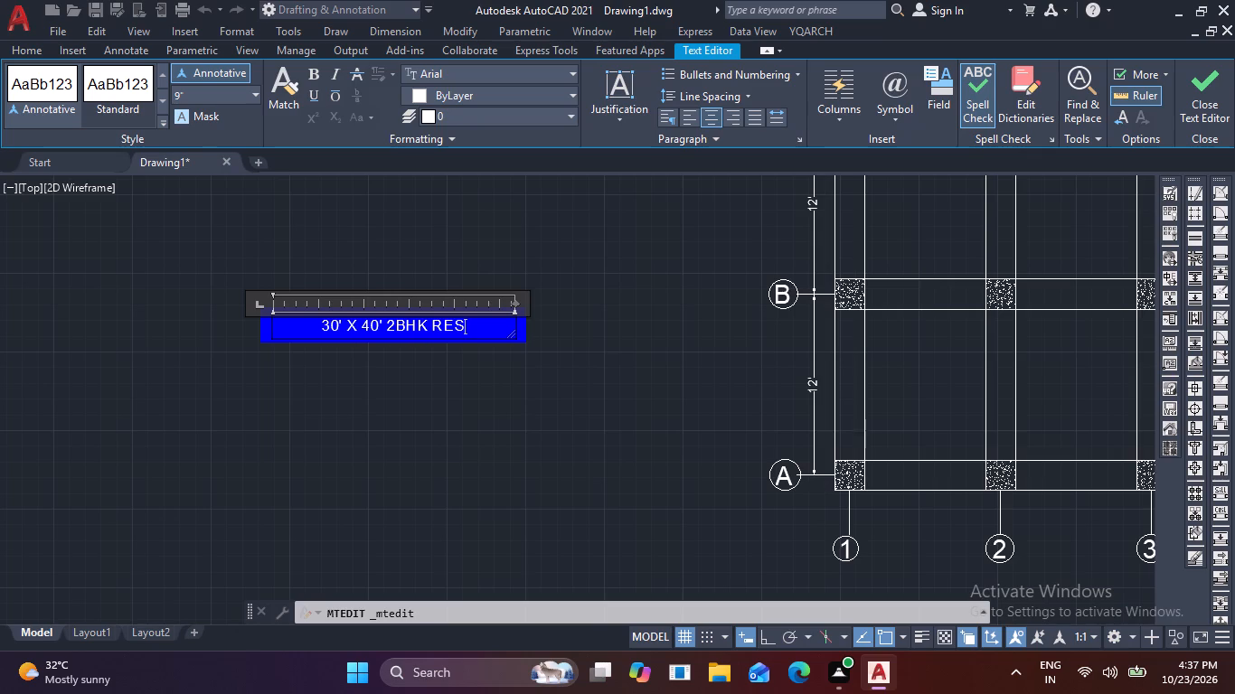
key("i")
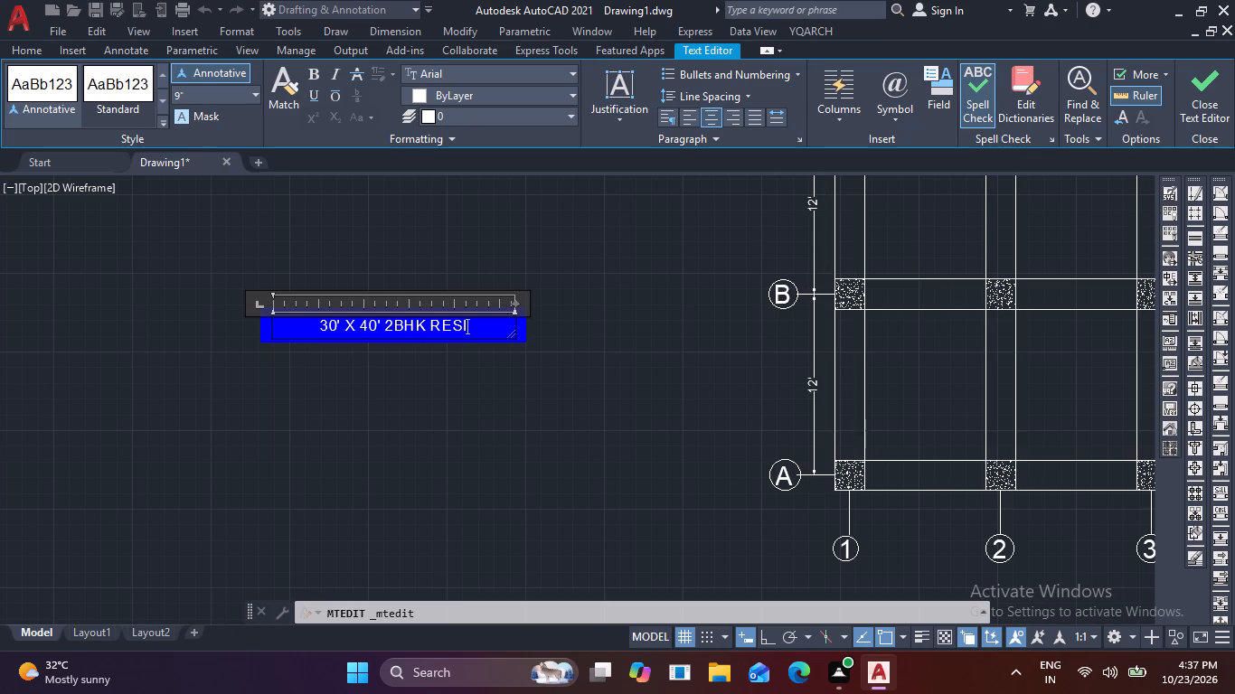
type("DENTAL")
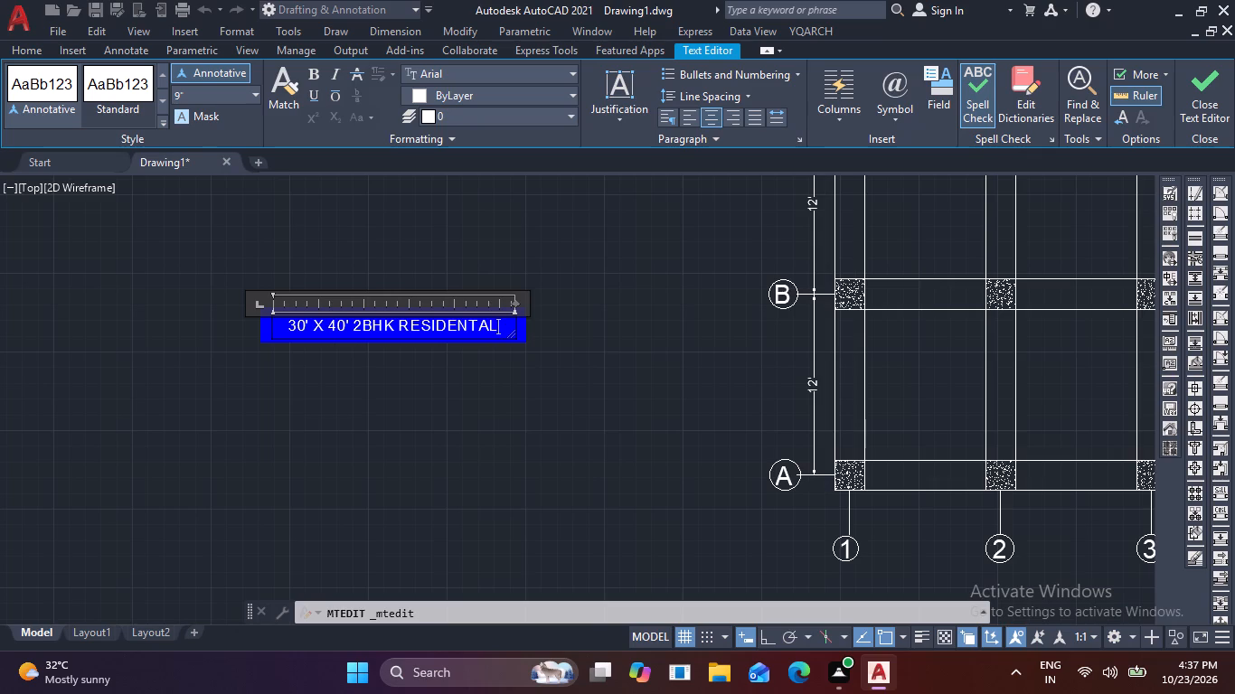
key("space")
type("HOUSE")
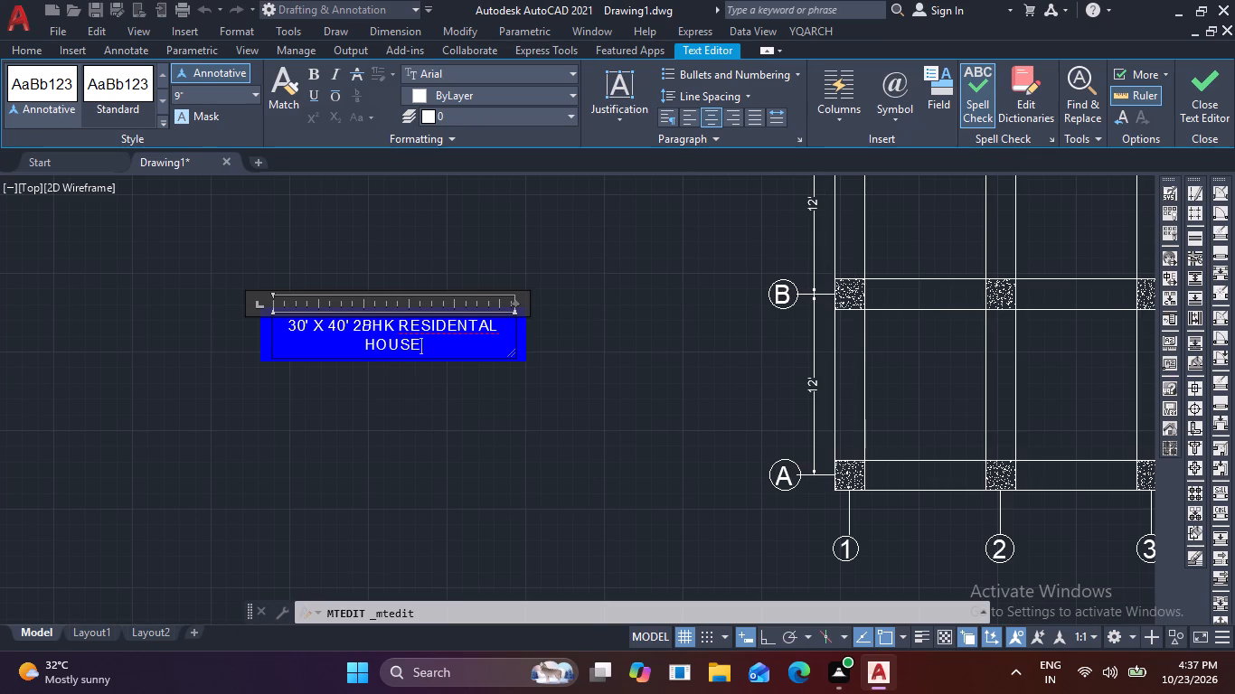
key("space")
type("PLAN")
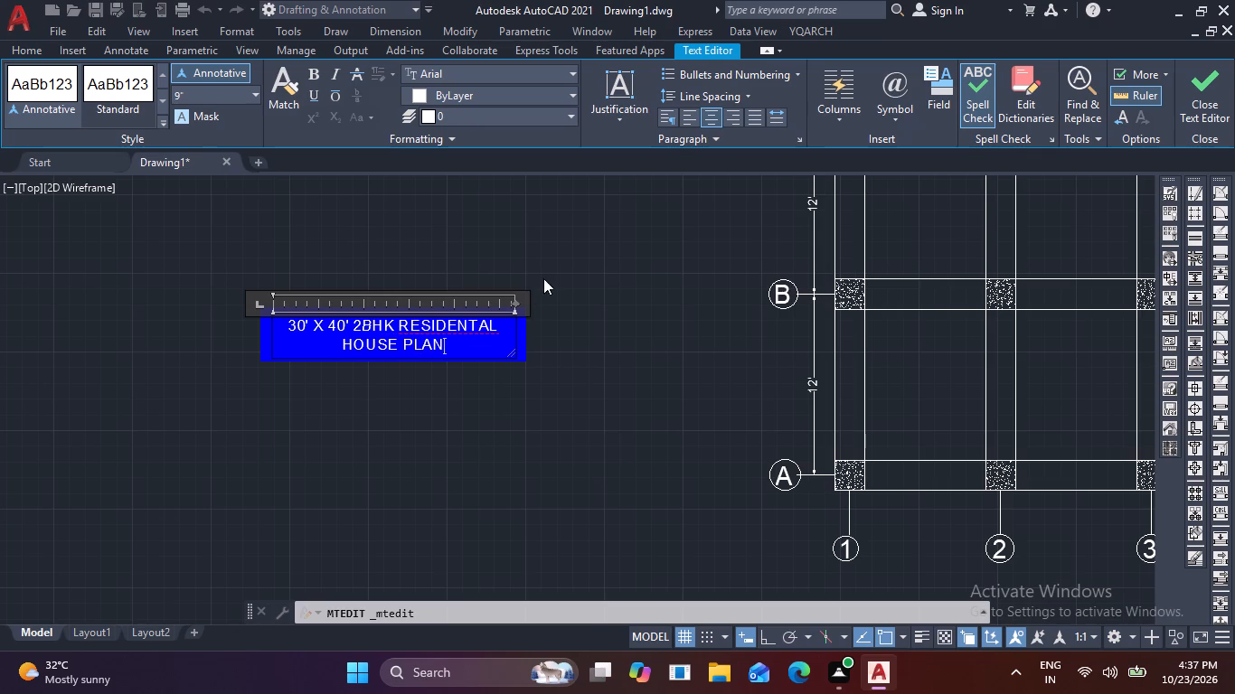
Widen the blue-masked text box so the whole heading fits on one line.
left_click_drag(514, 304, 623, 304)
Correct the spelling of the misspelled word in the heading to RESIDENTIAL.
left_click(501, 328)
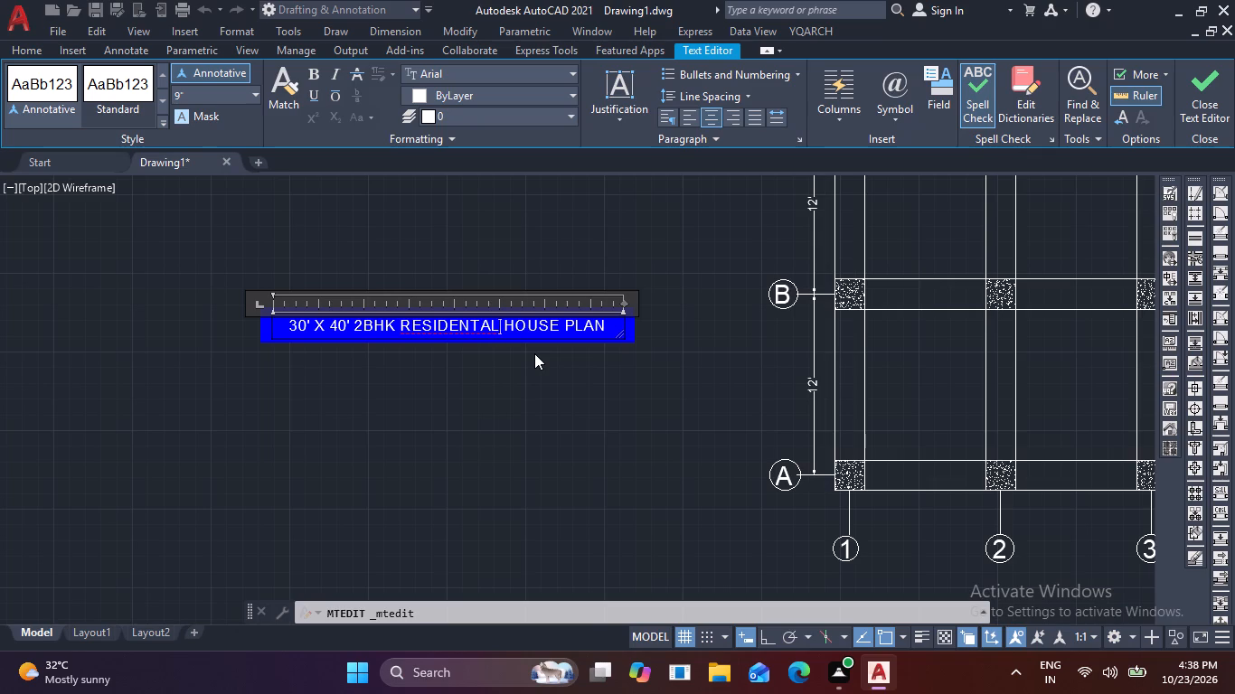
key("Left")
key("Left")
key("i")
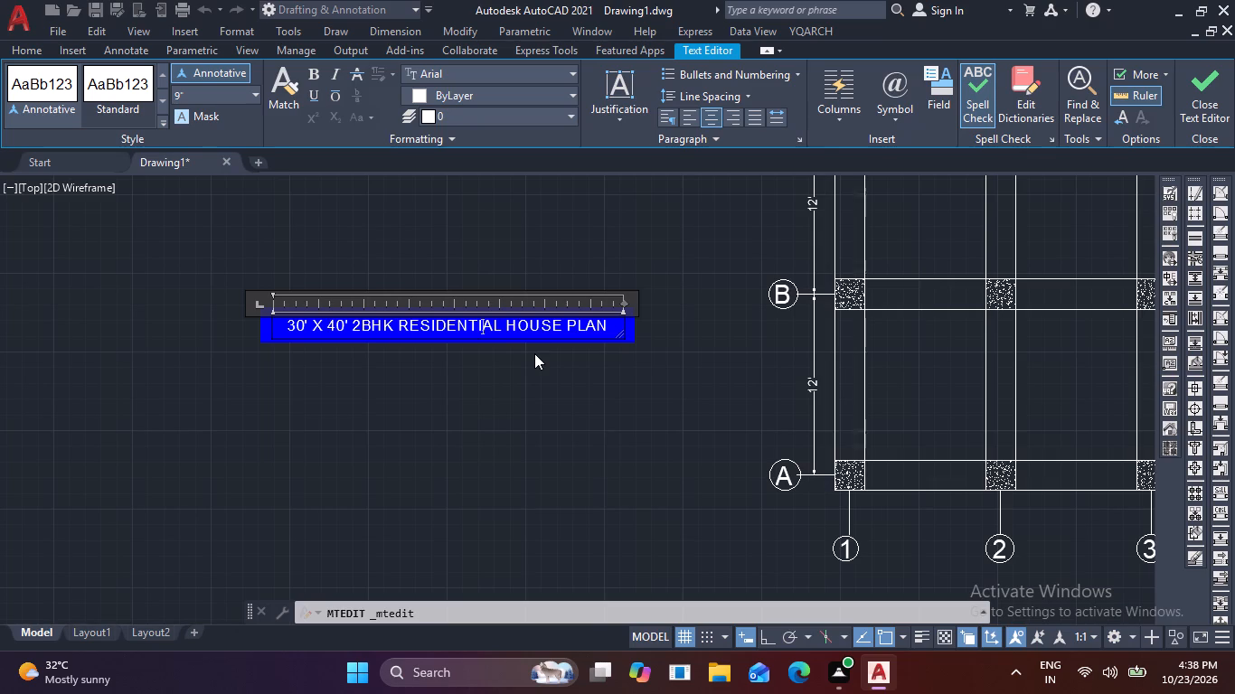
Add a second line reading (For AutoCAD Practies) below the heading in the blue-masked text box.
key("Right")
key("Right")
key("Right")
key("Right")
key("Right")
key("Right")
key("Right")
key("Right")
key("Right")
key("Right")
key("Right")
key("Right")
key("Right")
key("Return")
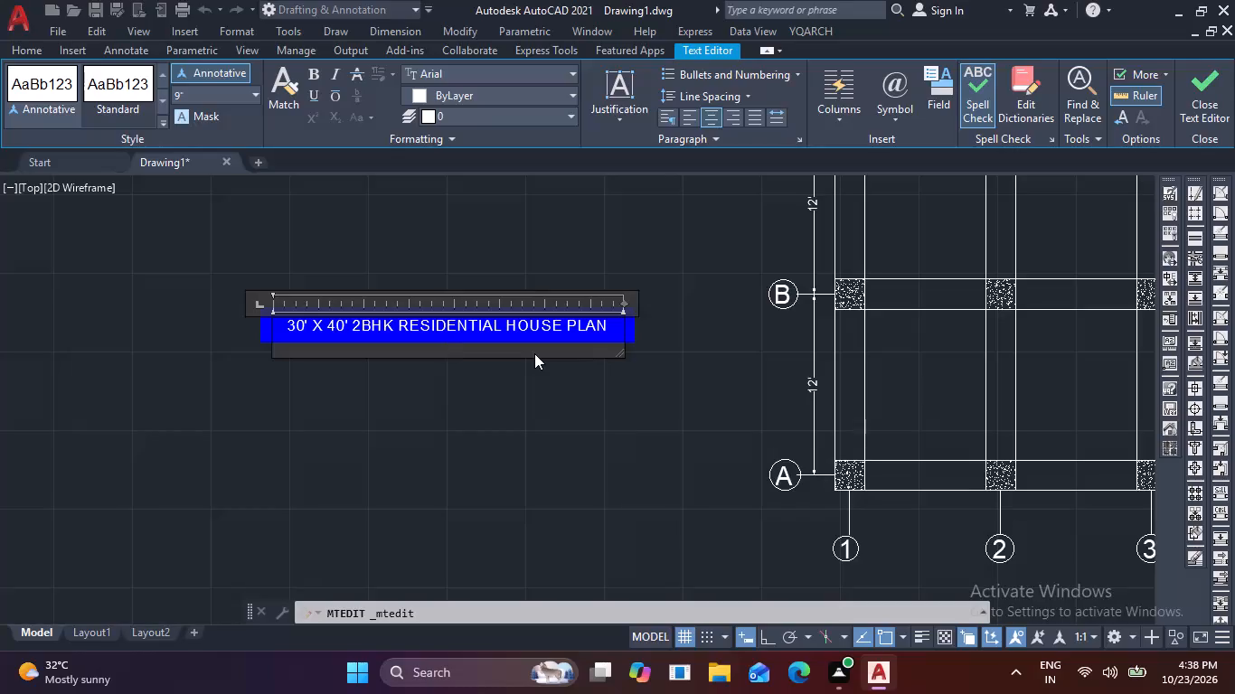
key("f")
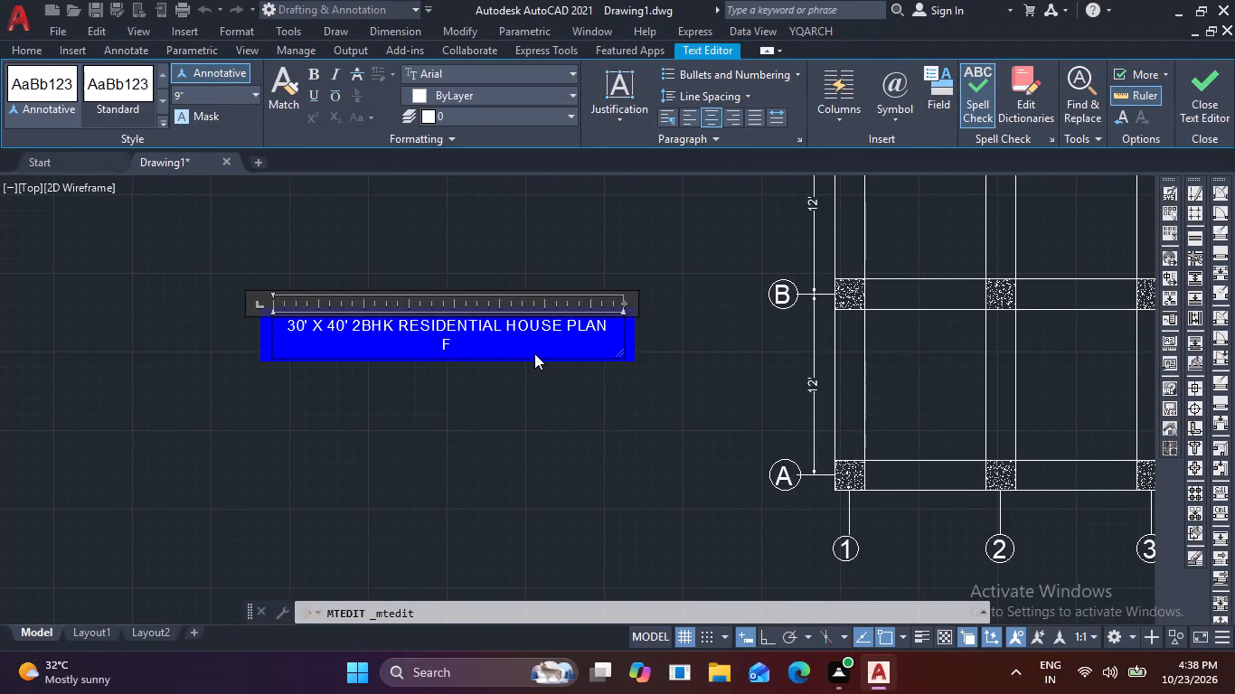
type("OO")
key("BackSpace")
key("BackSpace")
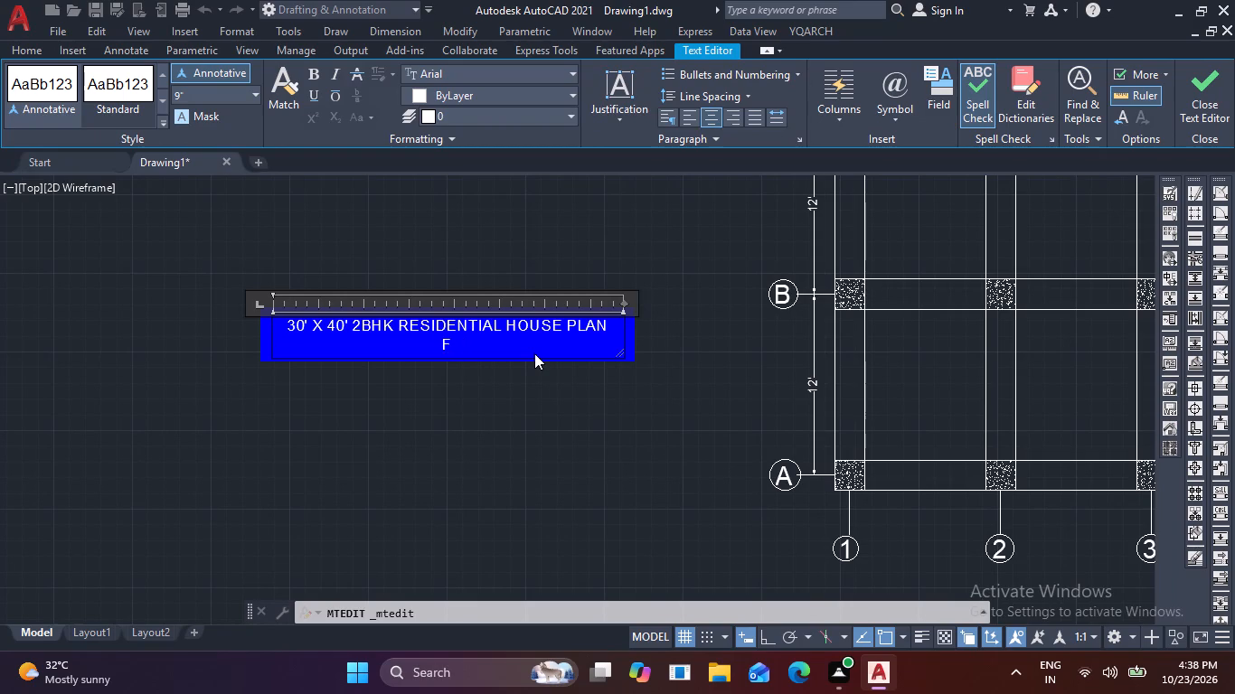
key("BackSpace")
key("shift+parenleft")
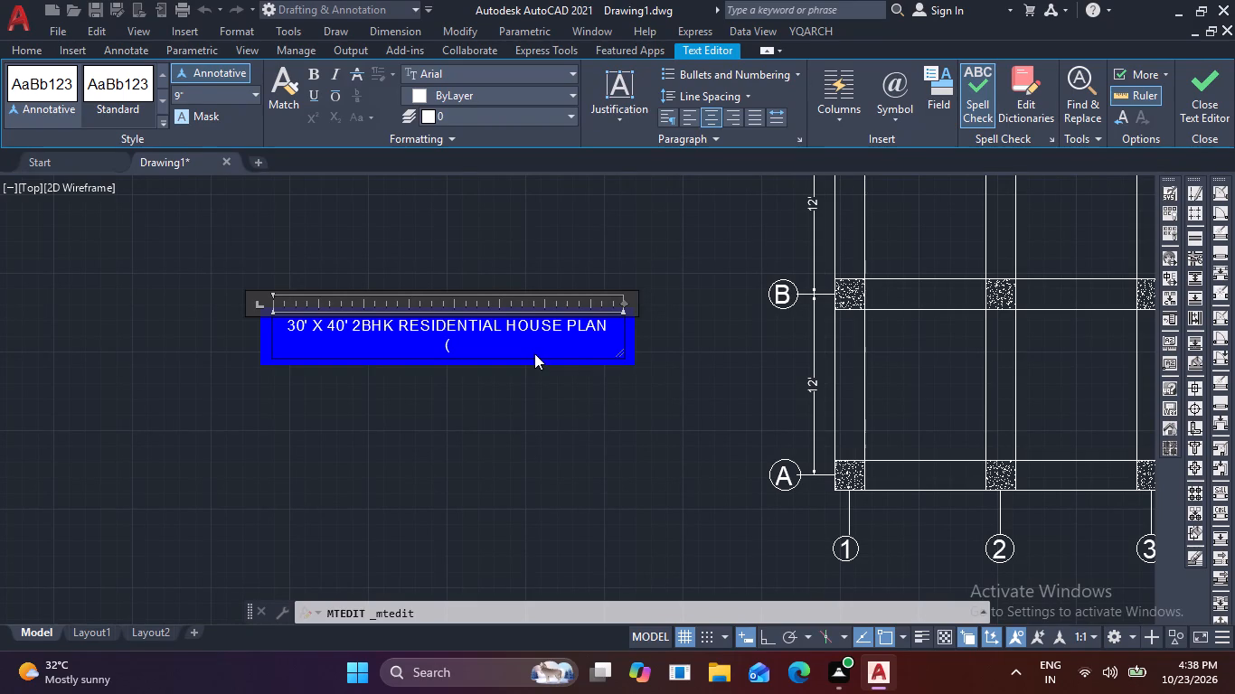
key("f")
type("or")
key("space")
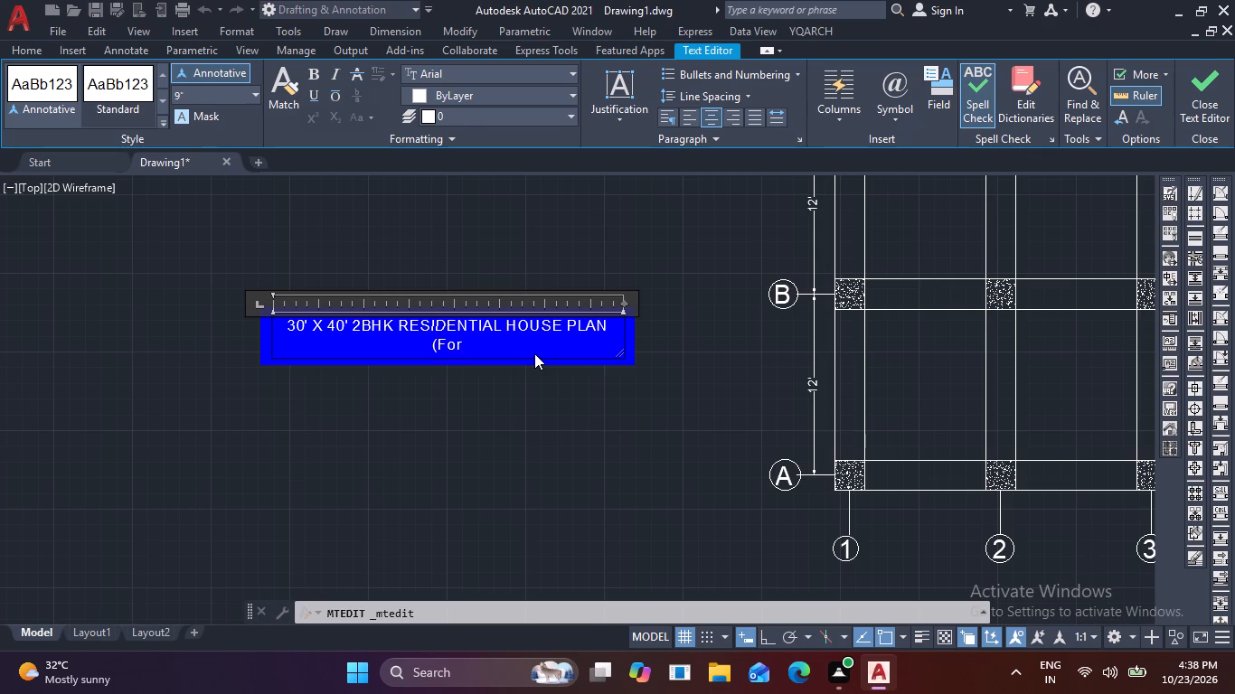
key("a")
type("uto")
type("cad")
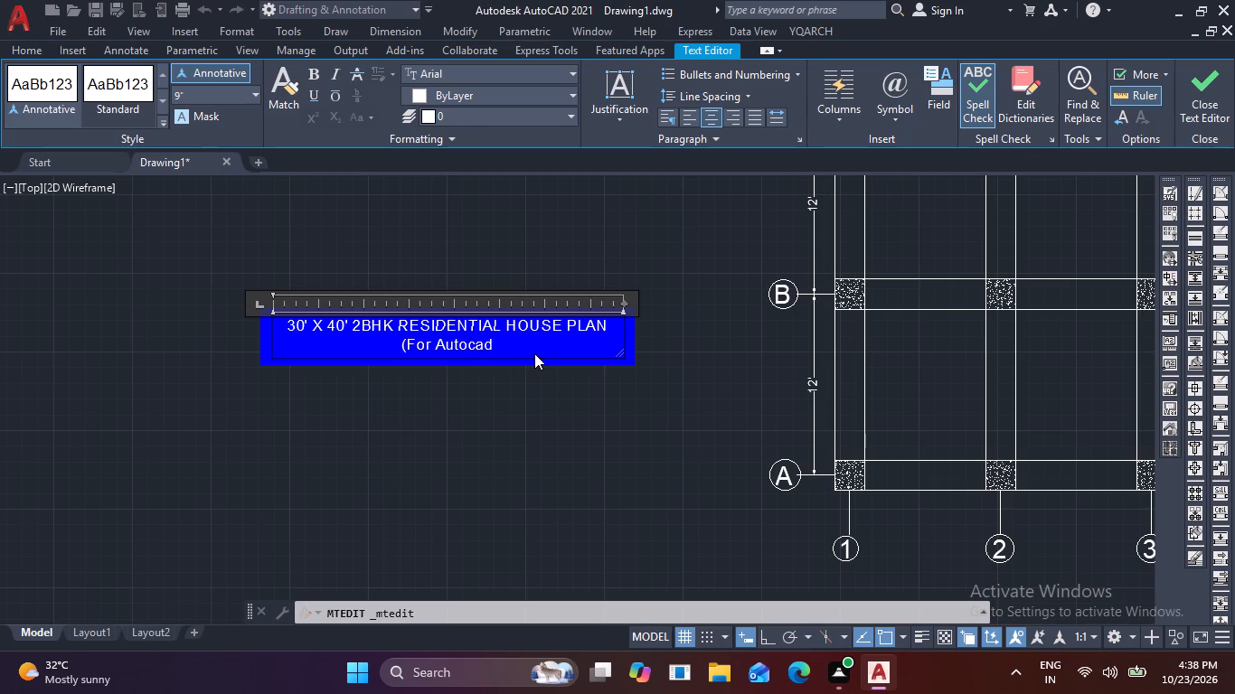
key("BackSpace")
key("BackSpace")
key("BackSpace")
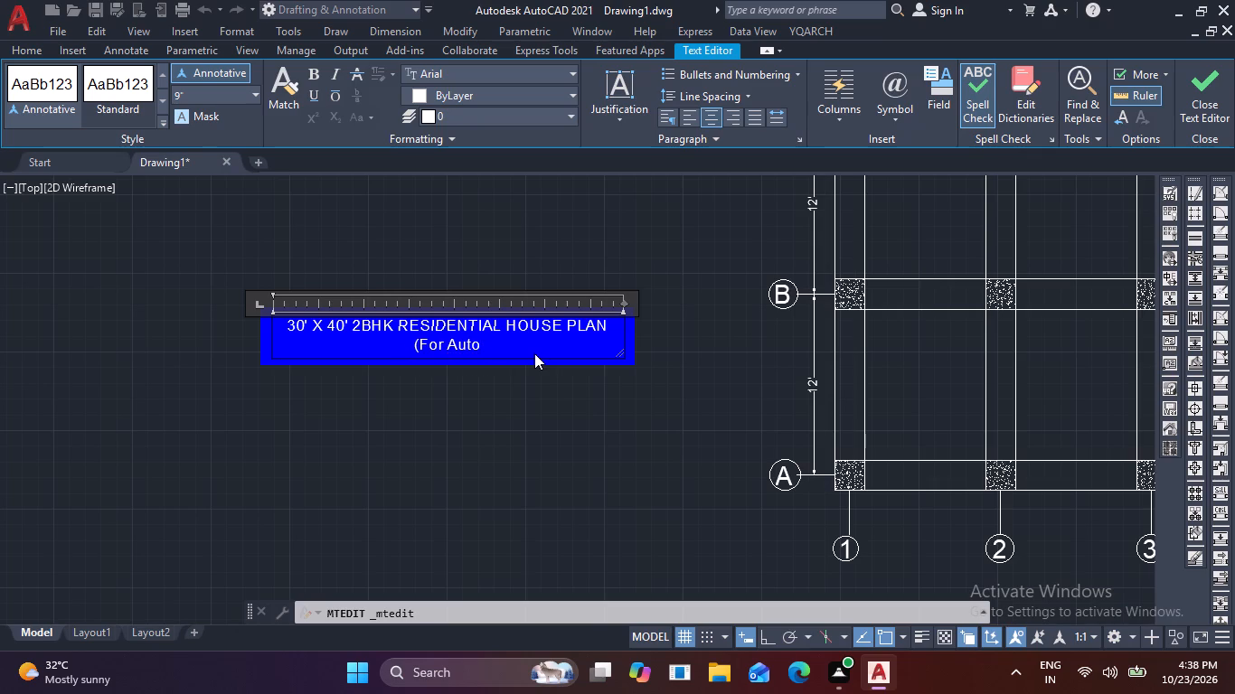
type("CAD")
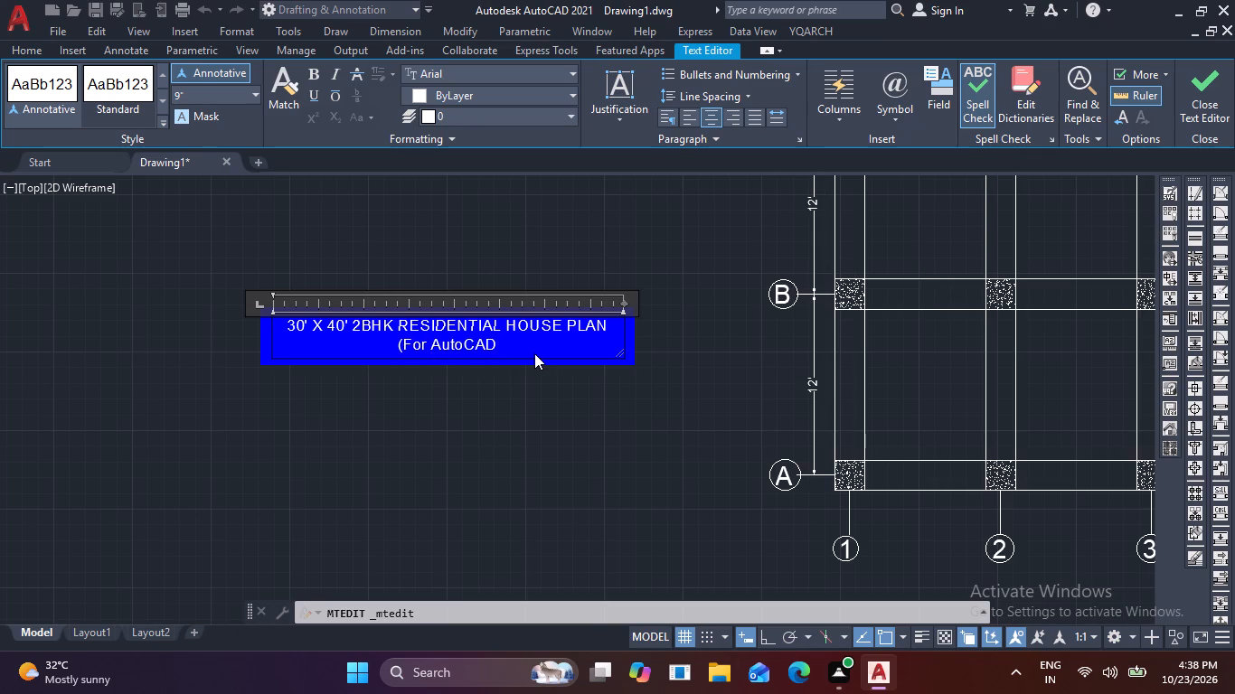
key("space")
key("shift+p")
type("racties")
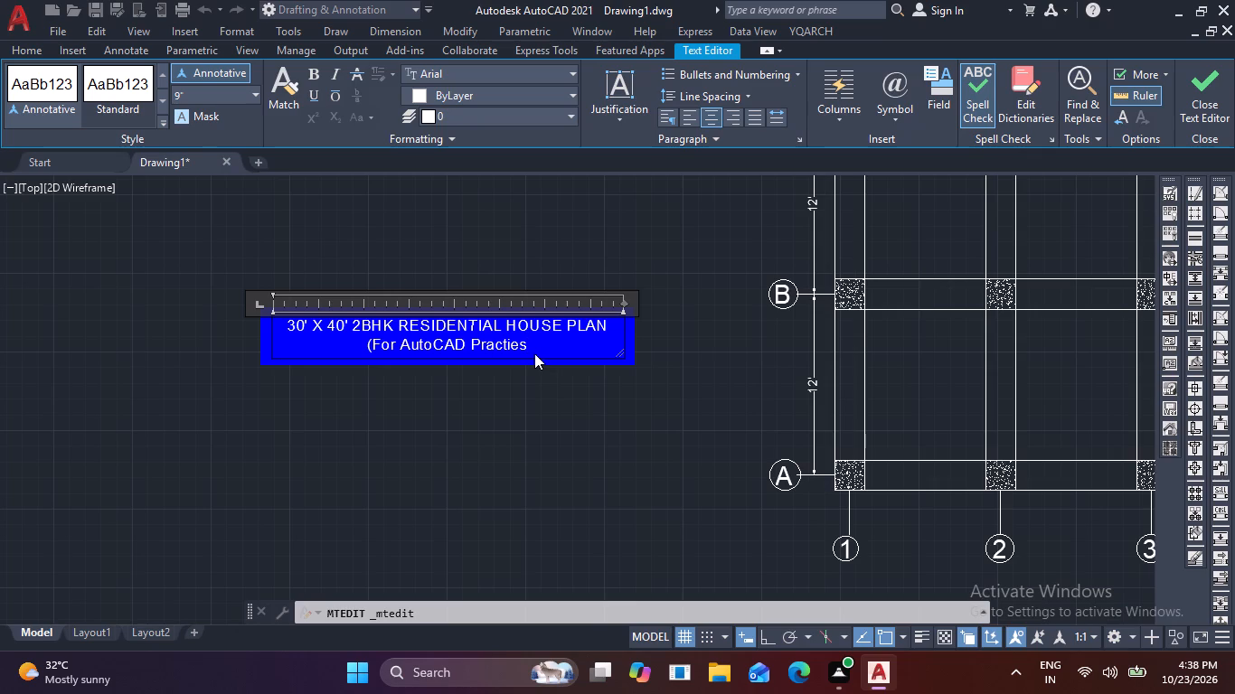
key("shift+parenright")
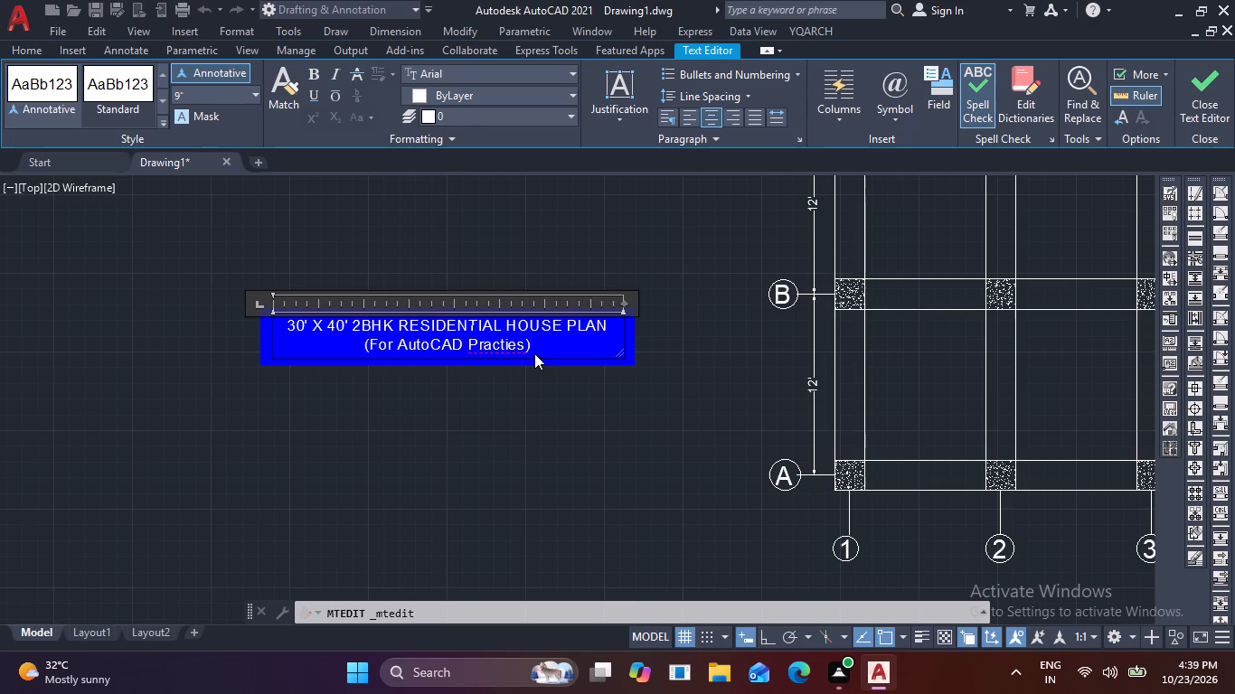
Correct the spelling of the last word in the subtitle to Practice.
key("Left")
key("Left")
key("Right")
key("BackSpace")
key("BackSpace")
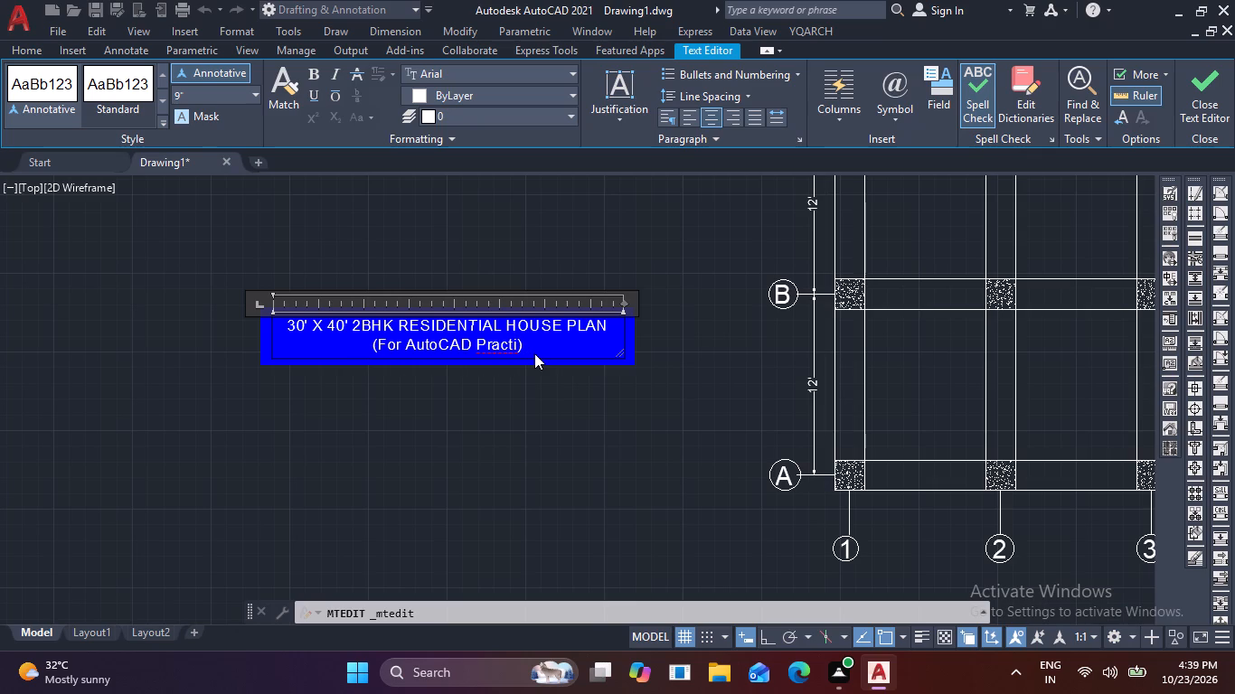
type("ce")
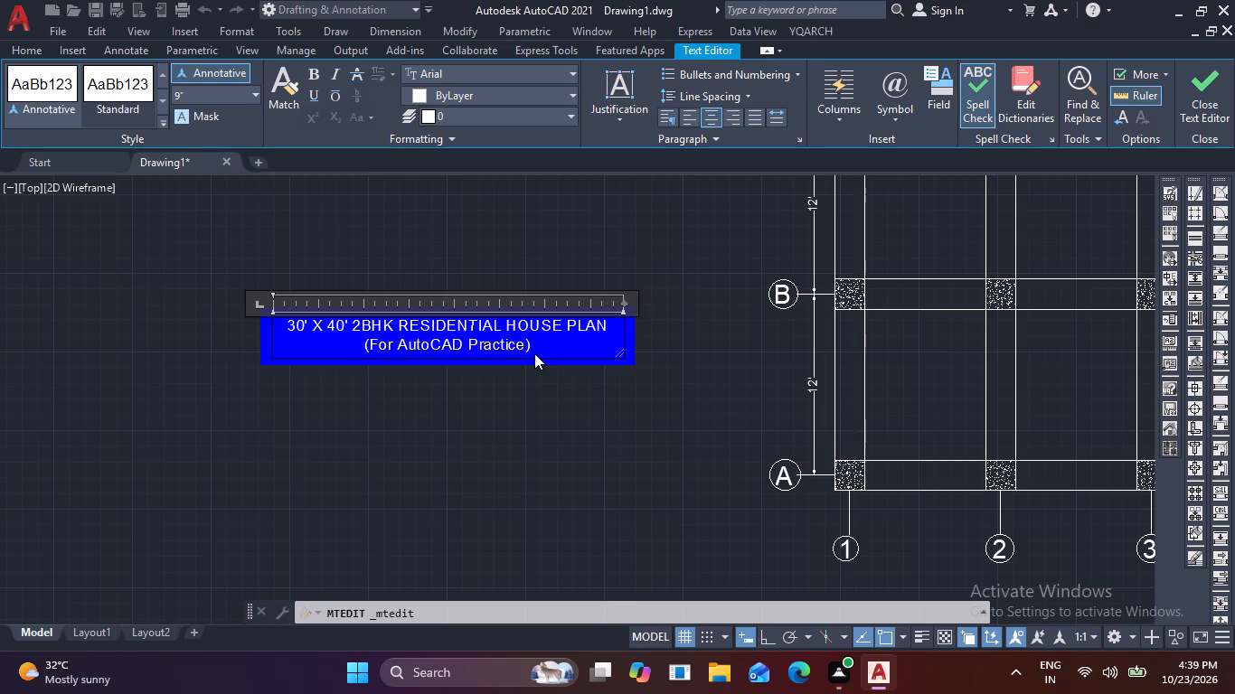
key("Right")
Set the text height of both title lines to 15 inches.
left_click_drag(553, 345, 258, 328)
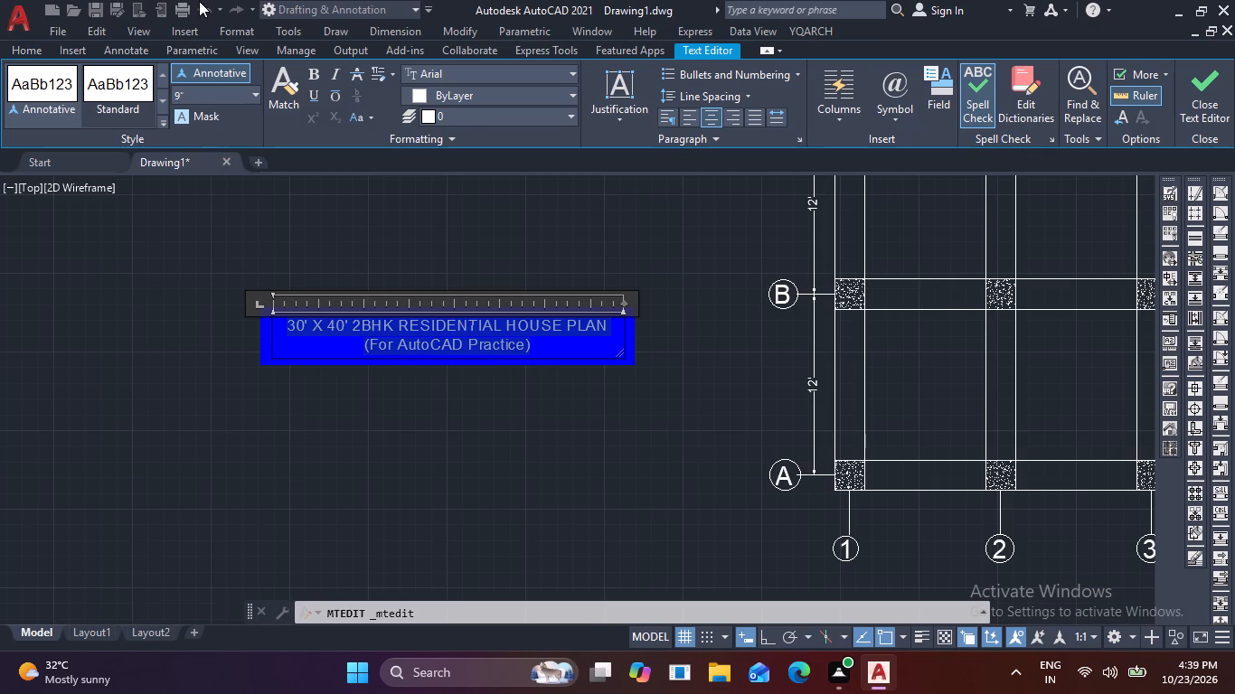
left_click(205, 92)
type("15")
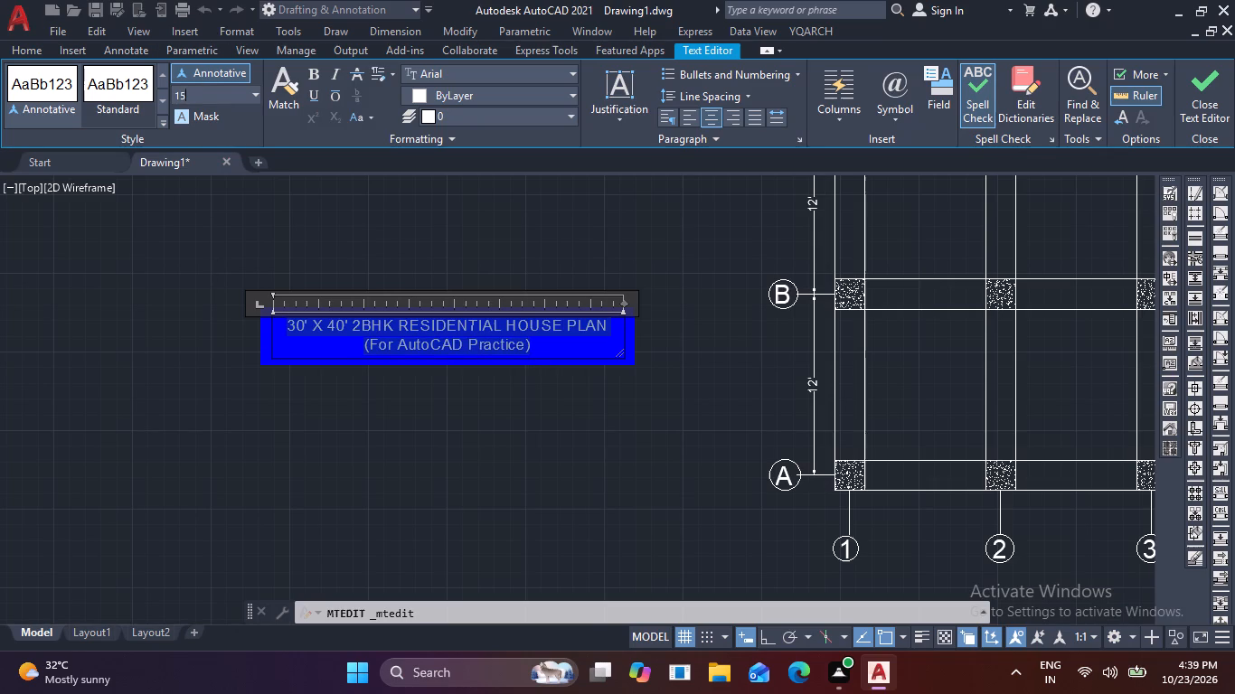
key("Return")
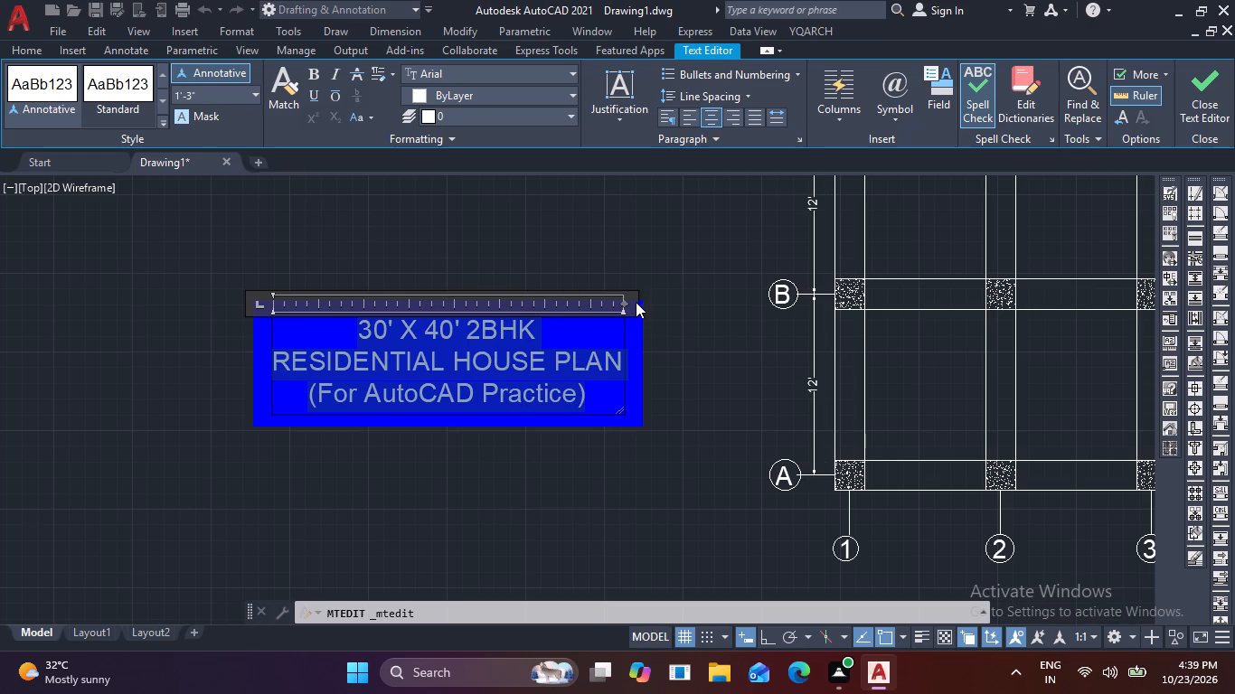
Widen the blue-masked text box until the whole heading fits on one line, and finish editing the text.
left_click_drag(627, 304, 735, 302)
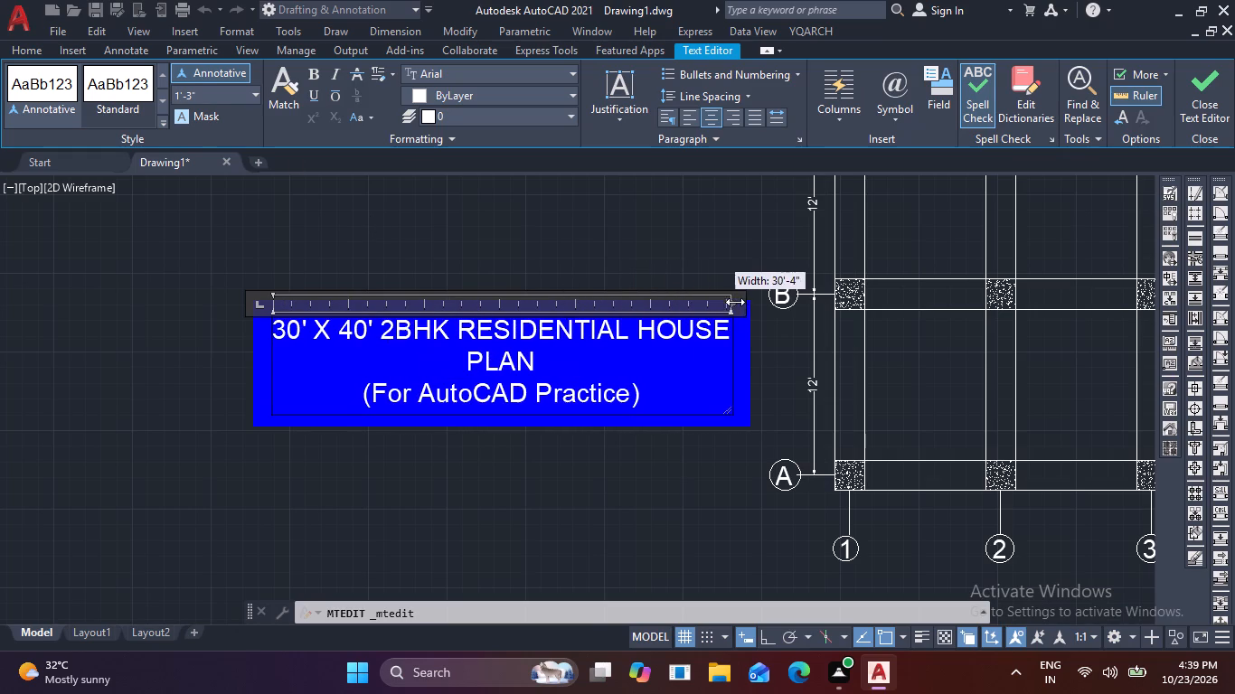
left_click_drag(735, 302, 809, 295)
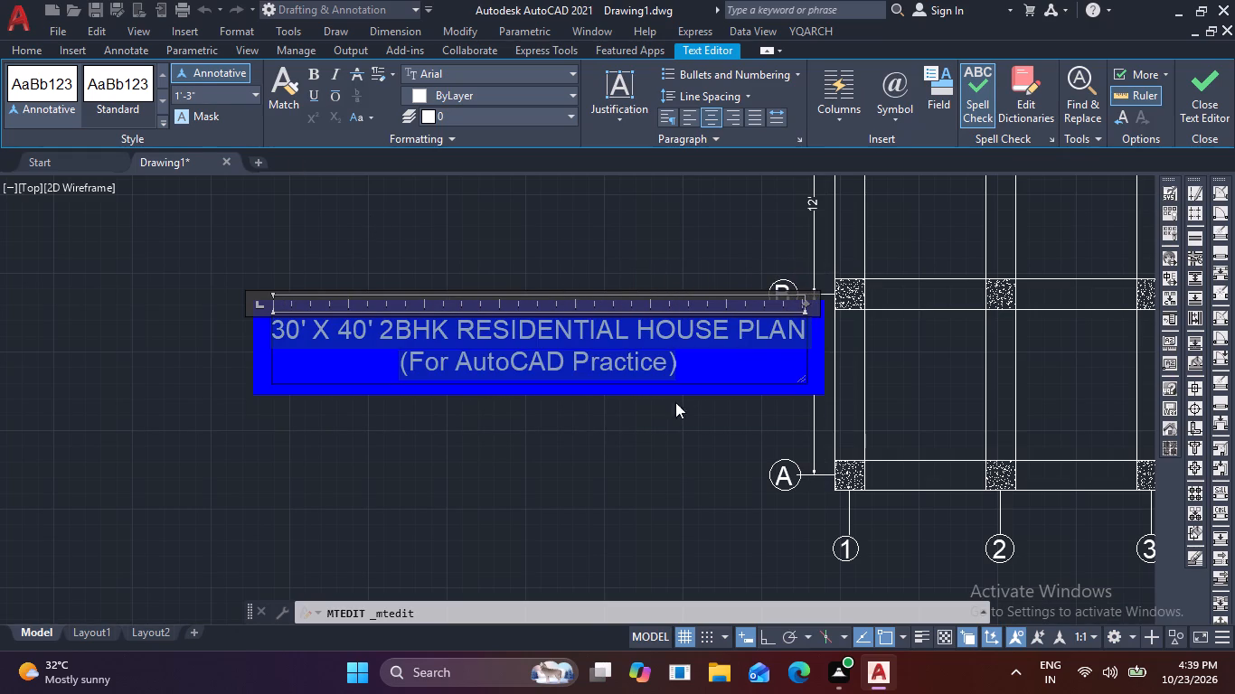
left_click(610, 421)
Move the blue-masked title up to just below the staircase details frame.
scroll(608, 417, "down", 2)
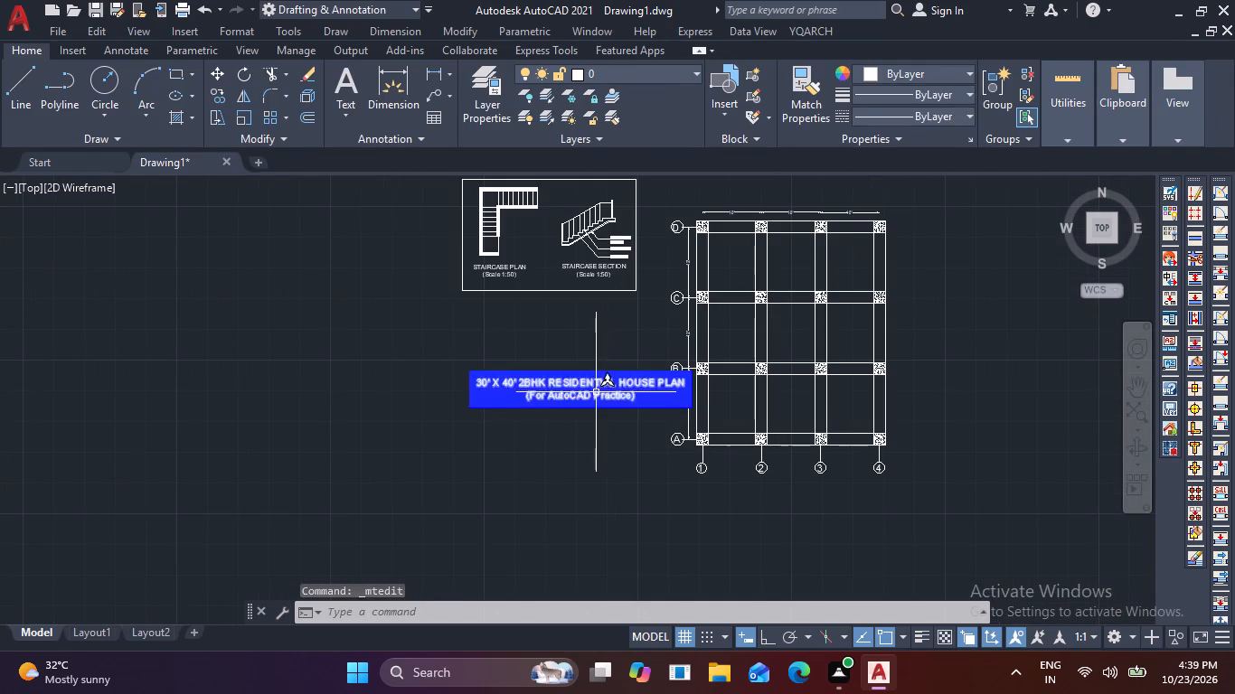
left_click(592, 389)
type("m")
key("space")
left_click(592, 389)
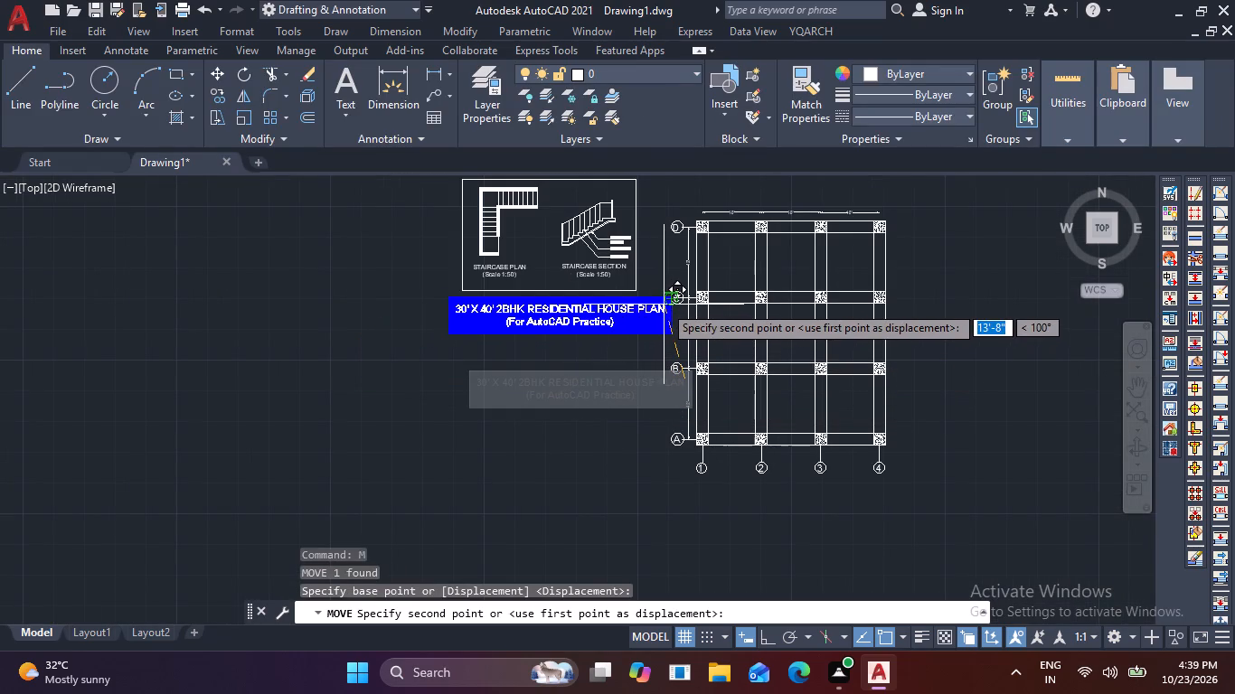
scroll(664, 308, "up", 2)
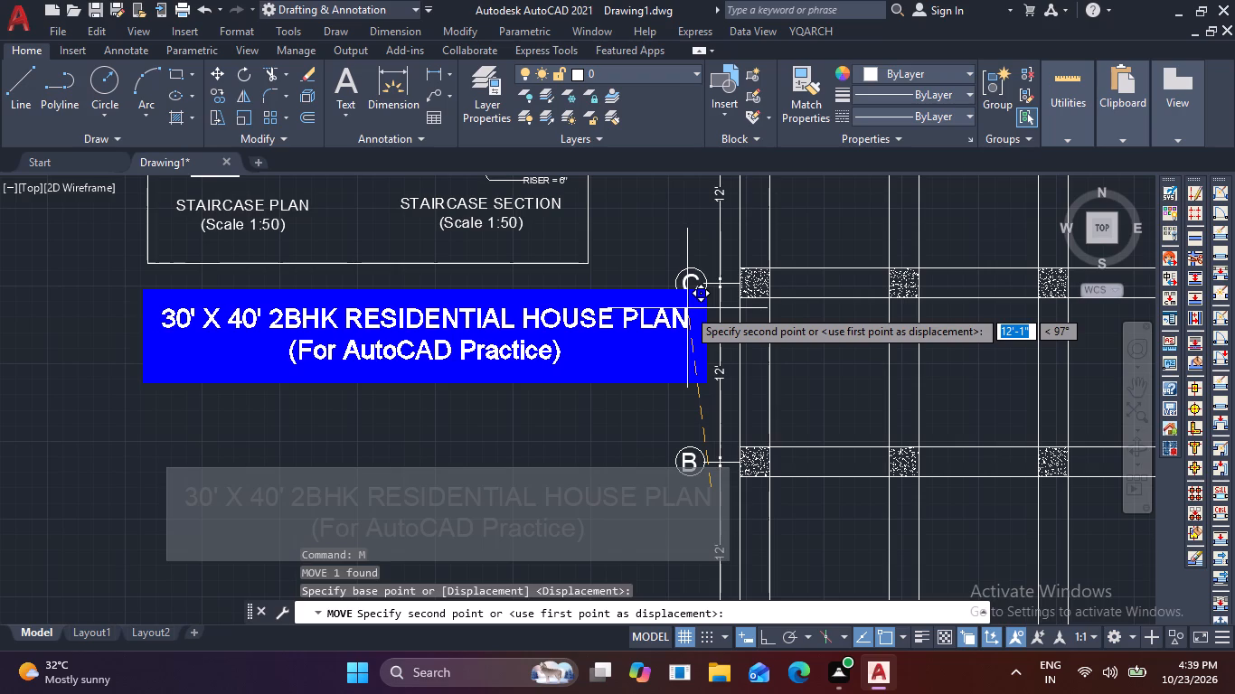
left_click(687, 308)
Set the text height of both lines of the blue-masked title to 12 inches.
double_click(521, 352)
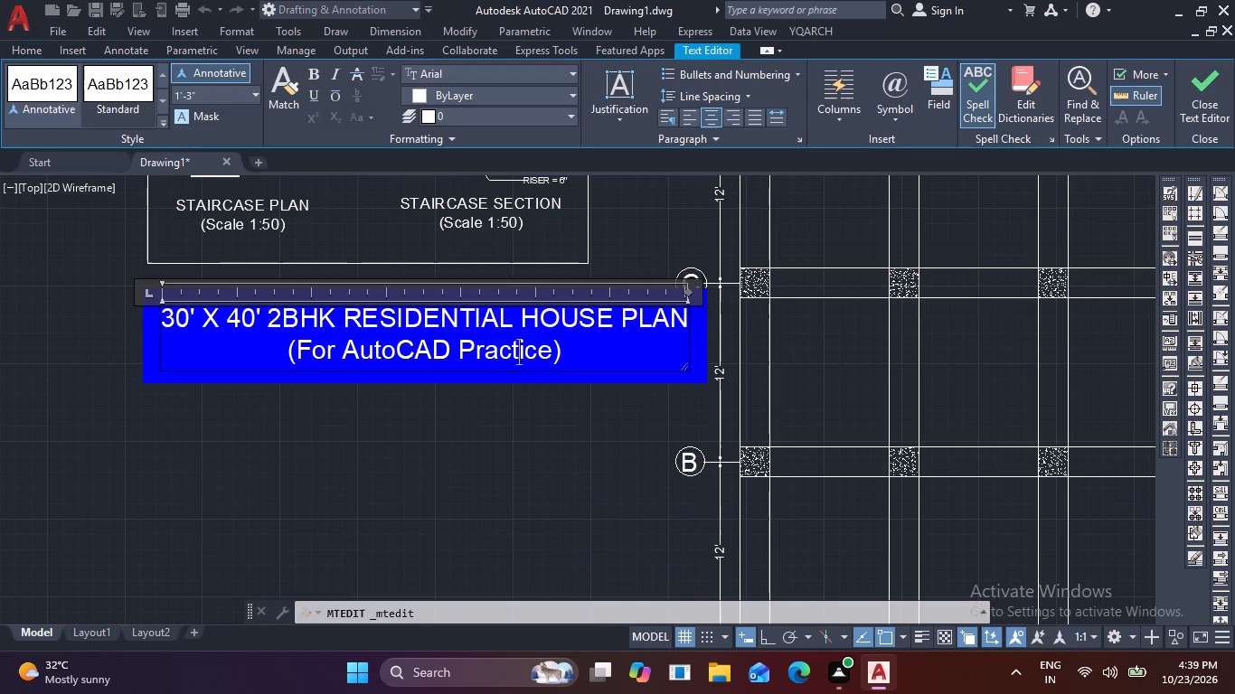
left_click_drag(584, 361, 125, 292)
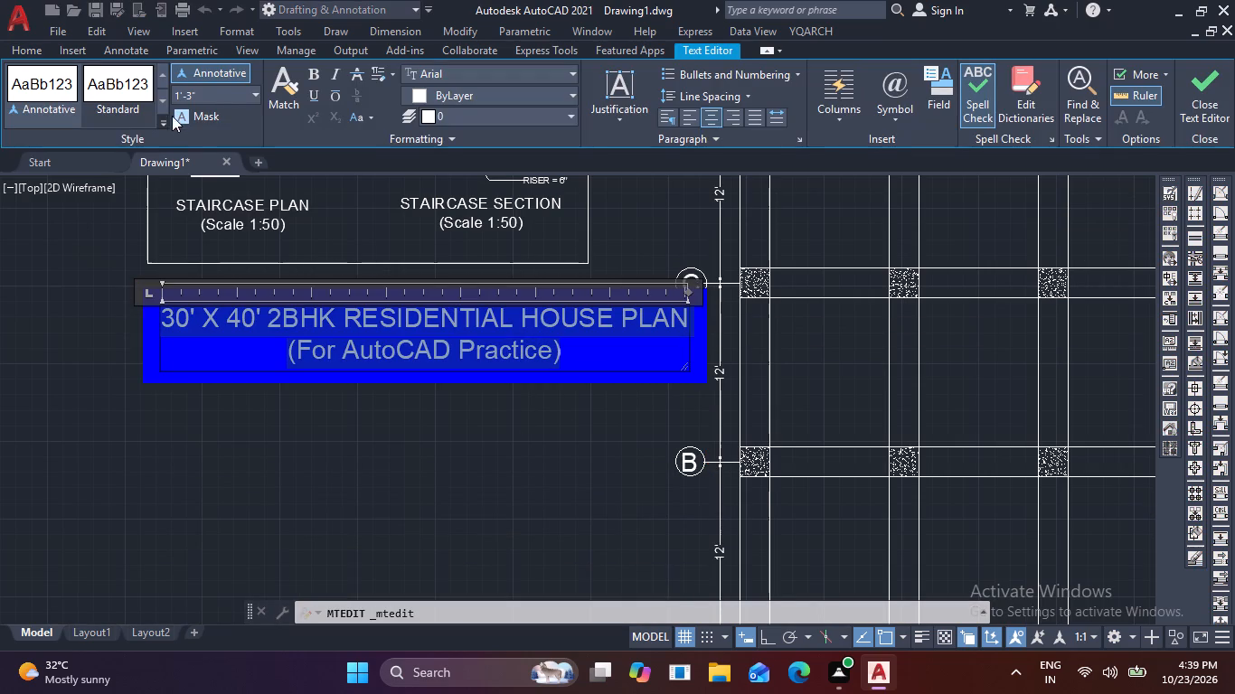
left_click(216, 101)
type("12")
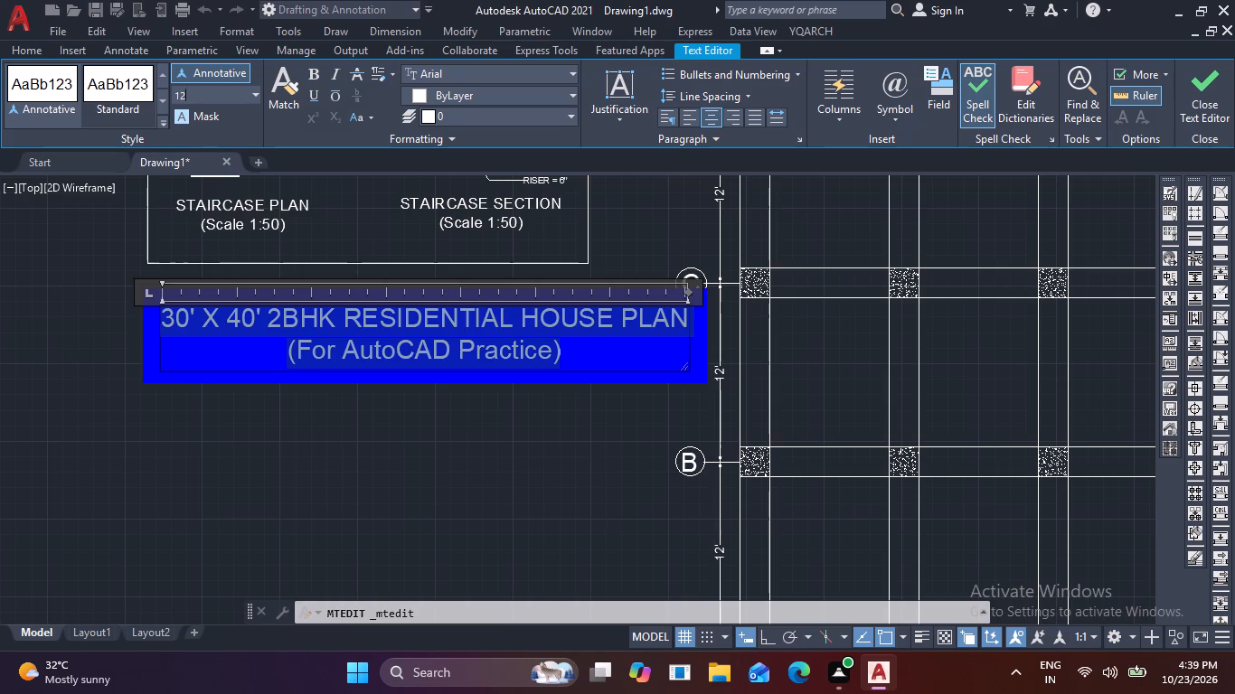
key("Return")
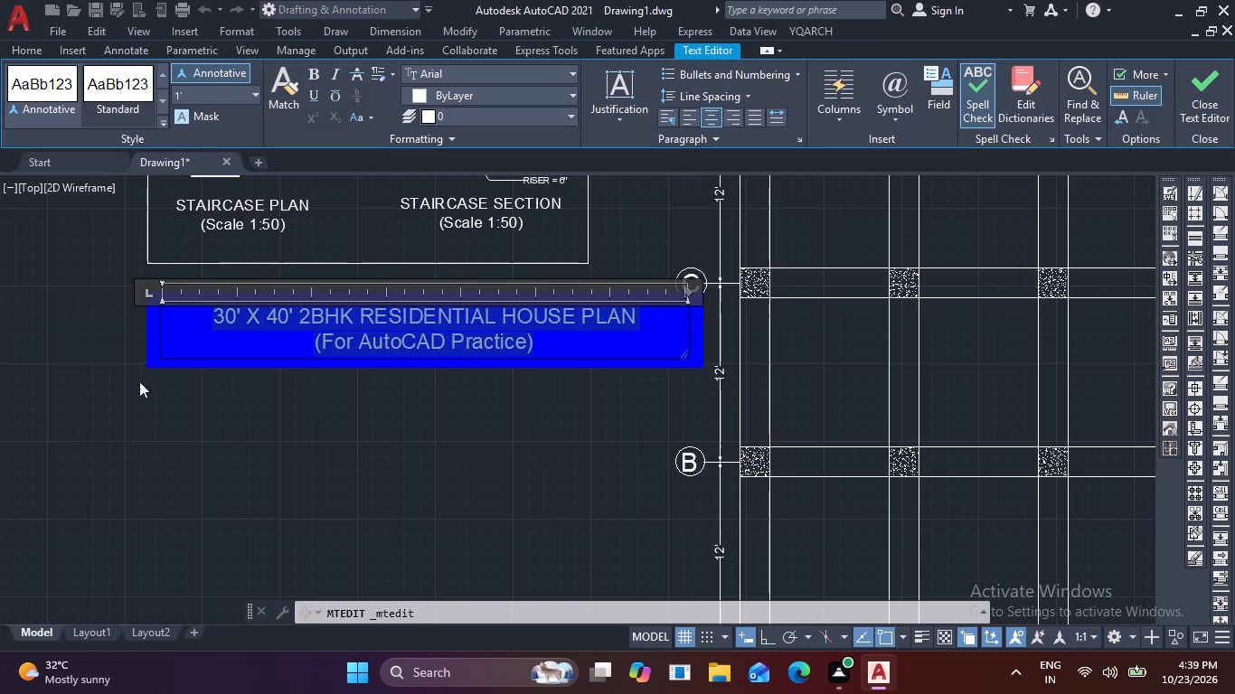
left_click(112, 379)
Narrow the blue-masked title's text box to about 28 feet, keeping the heading on one line, and finish editing the text.
double_click(565, 320)
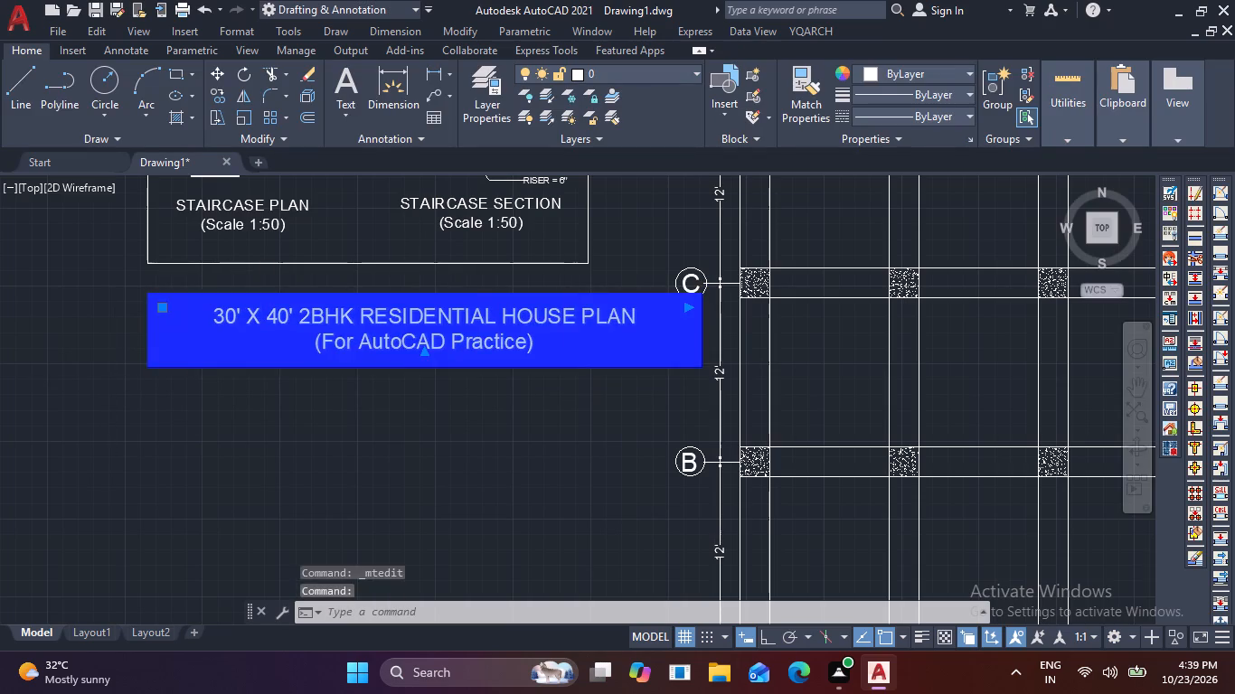
left_click_drag(689, 295, 678, 295)
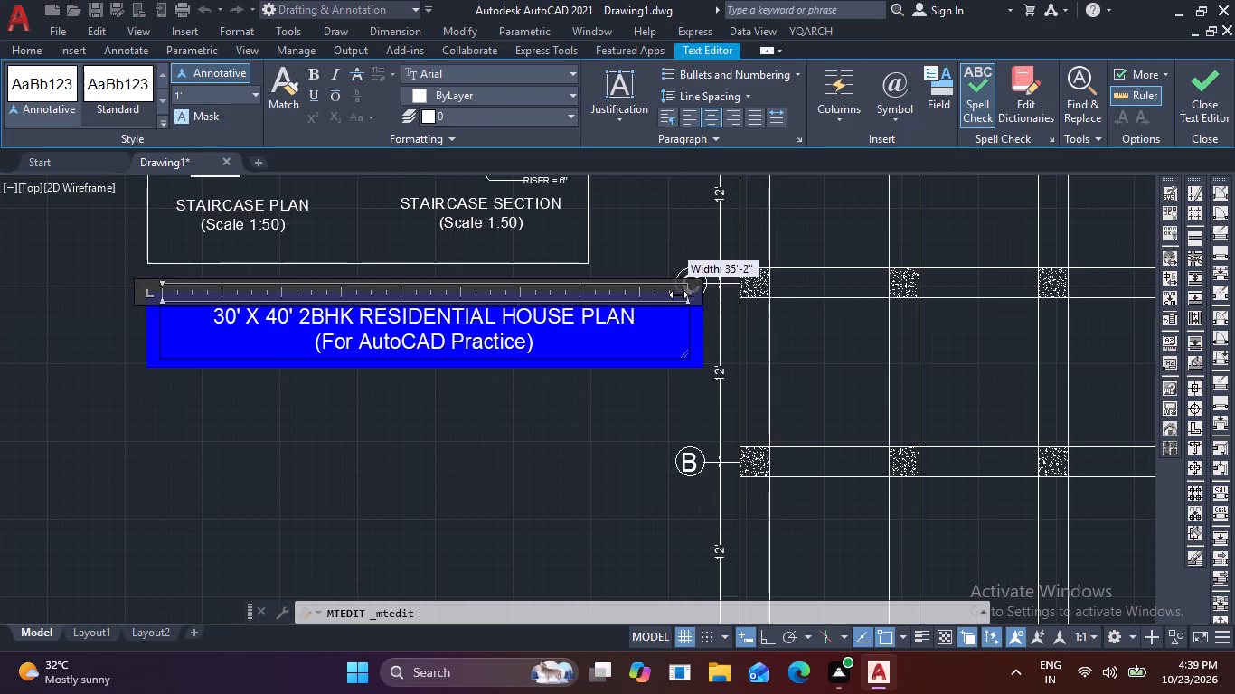
left_click_drag(678, 295, 590, 295)
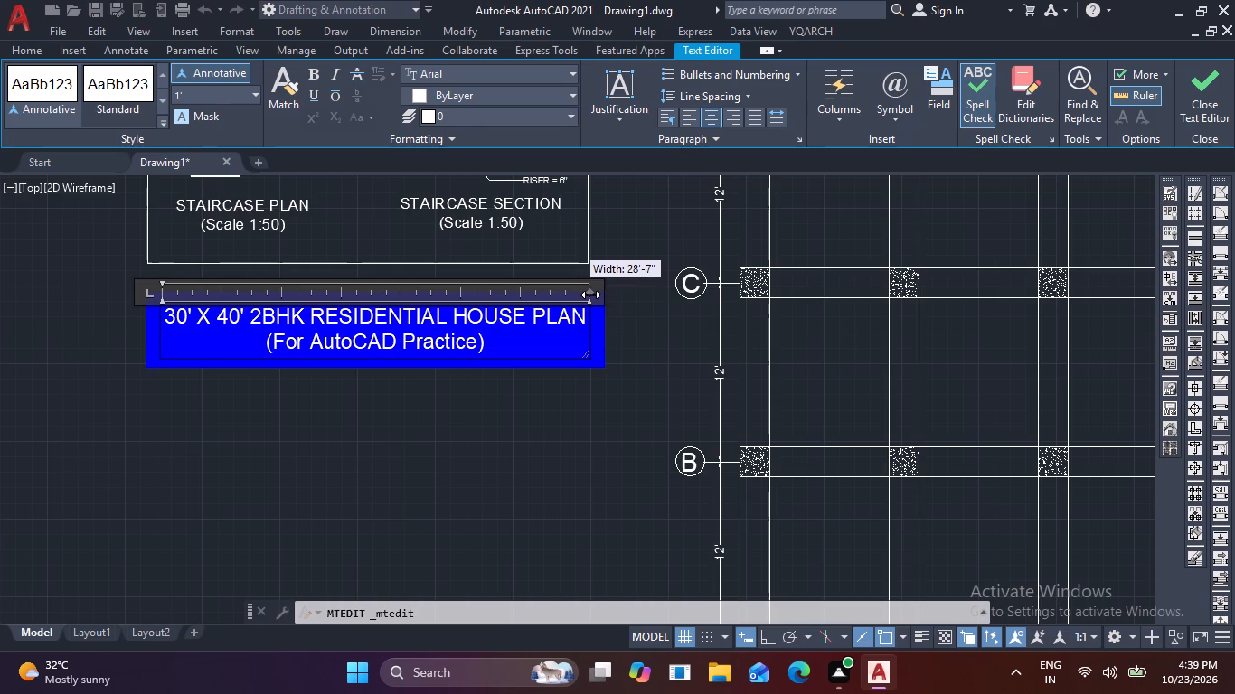
left_click_drag(590, 295, 580, 296)
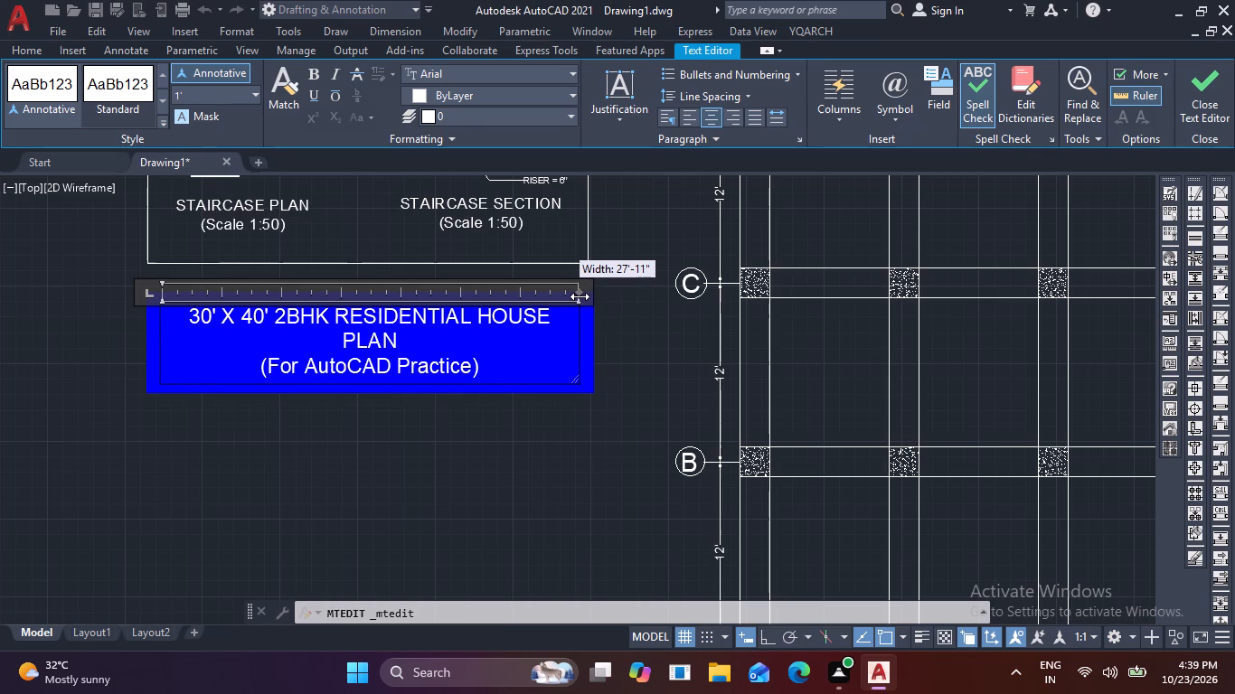
left_click_drag(580, 296, 585, 295)
left_click(459, 445)
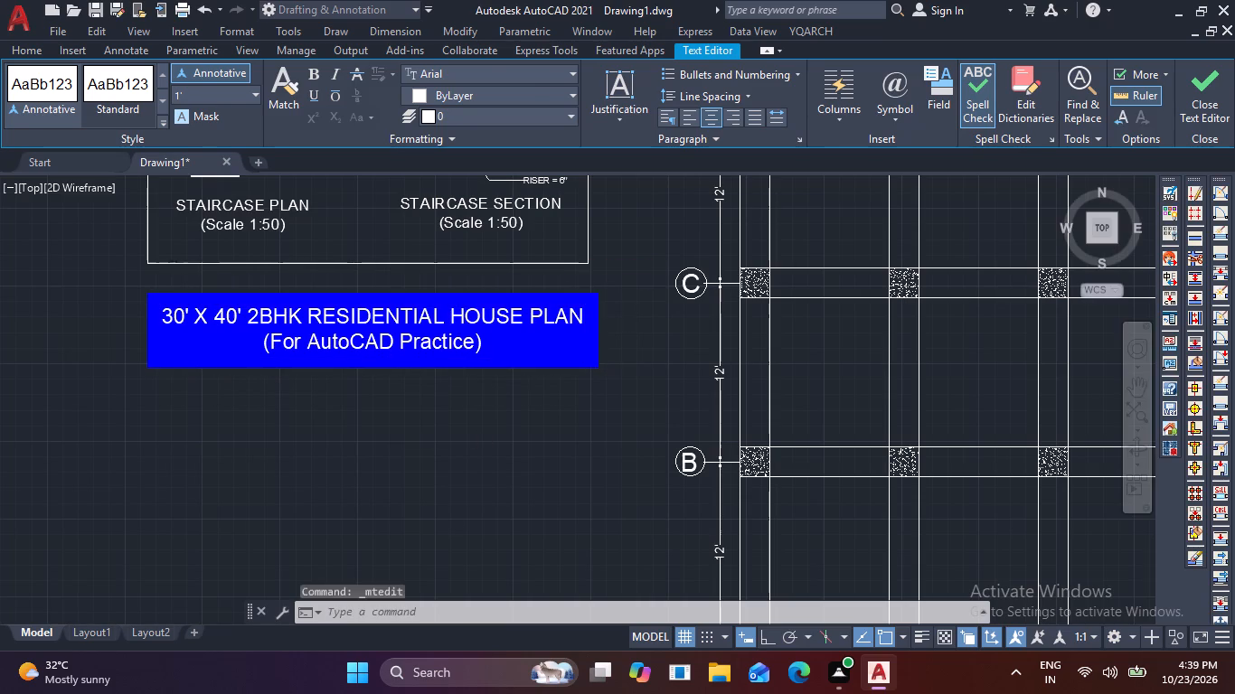
Move the blue-masked title up about 1'-10" so it sits directly against the bottom of the staircase details frame.
left_click(430, 341)
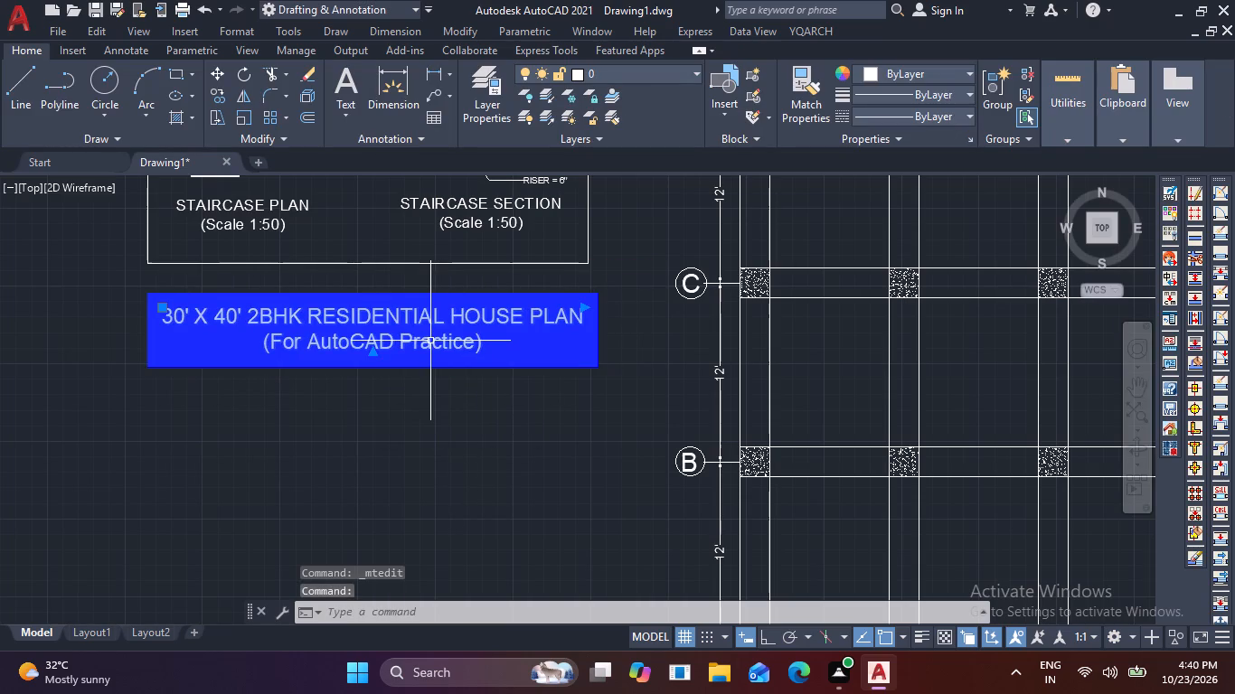
type("m")
key("space")
left_click(430, 341)
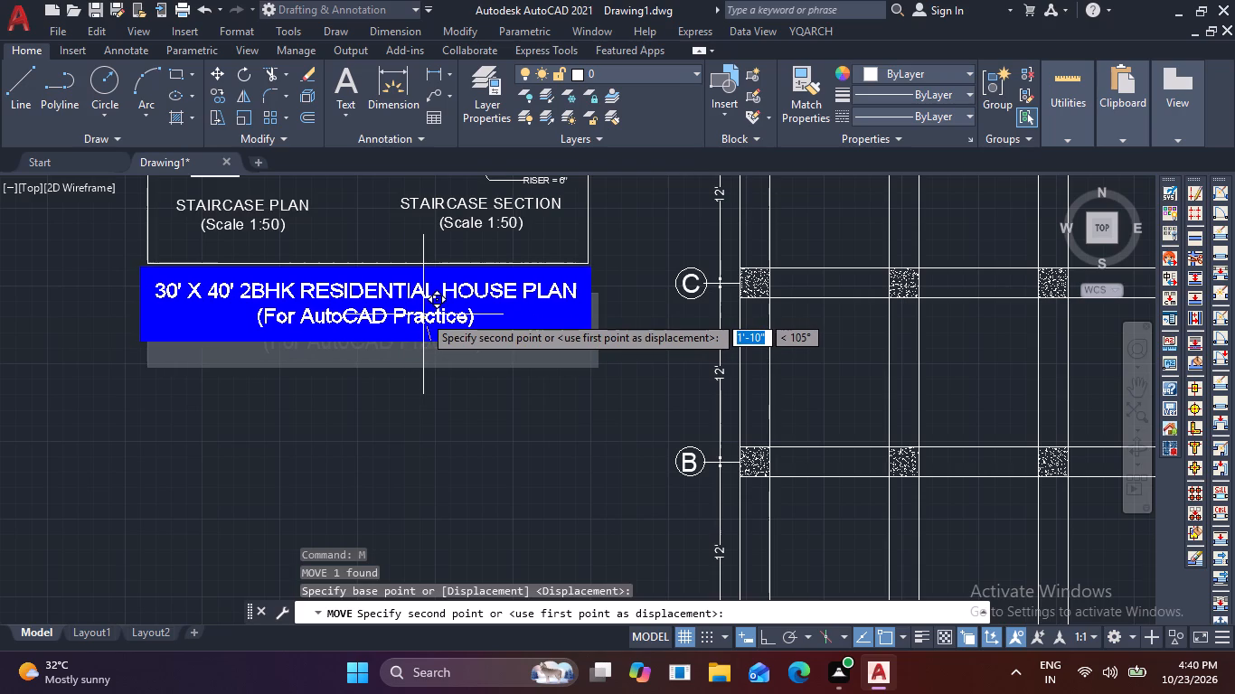
left_click(424, 314)
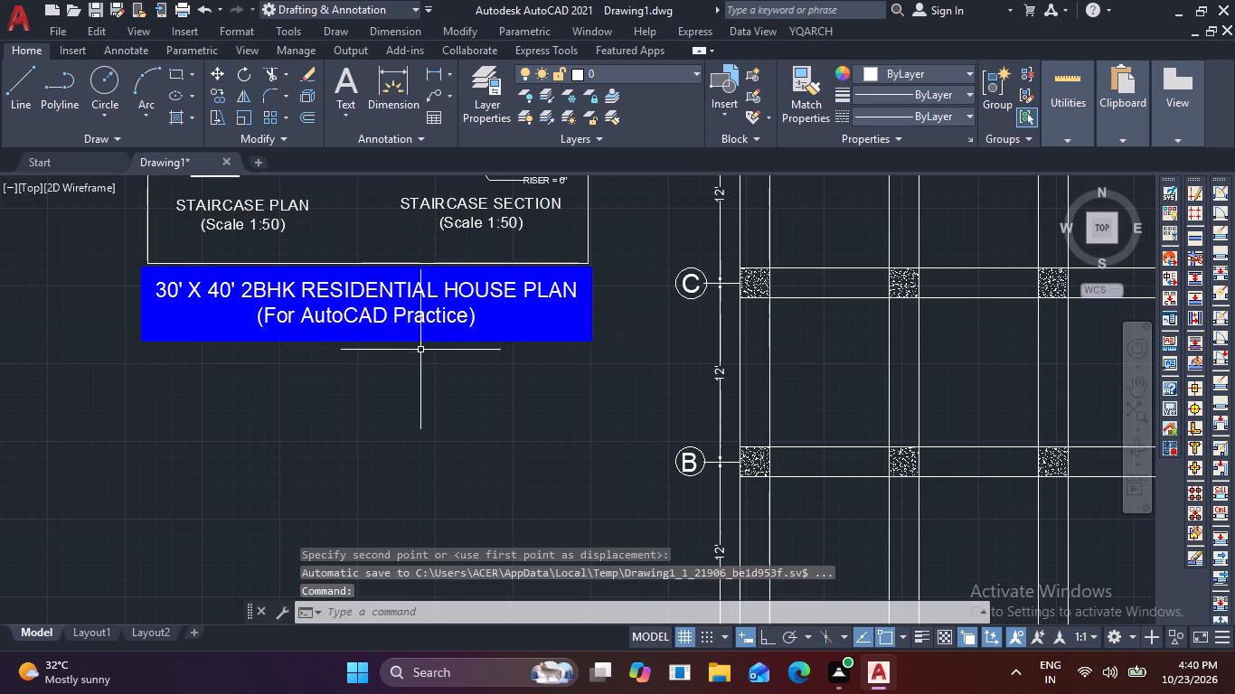
Copy the STAIRCASE PLAN (Scale 1:50) label to below the column grid, beneath grid bubbles 2 and 3.
scroll(421, 352, "down", 3)
scroll(496, 378, "up", 1)
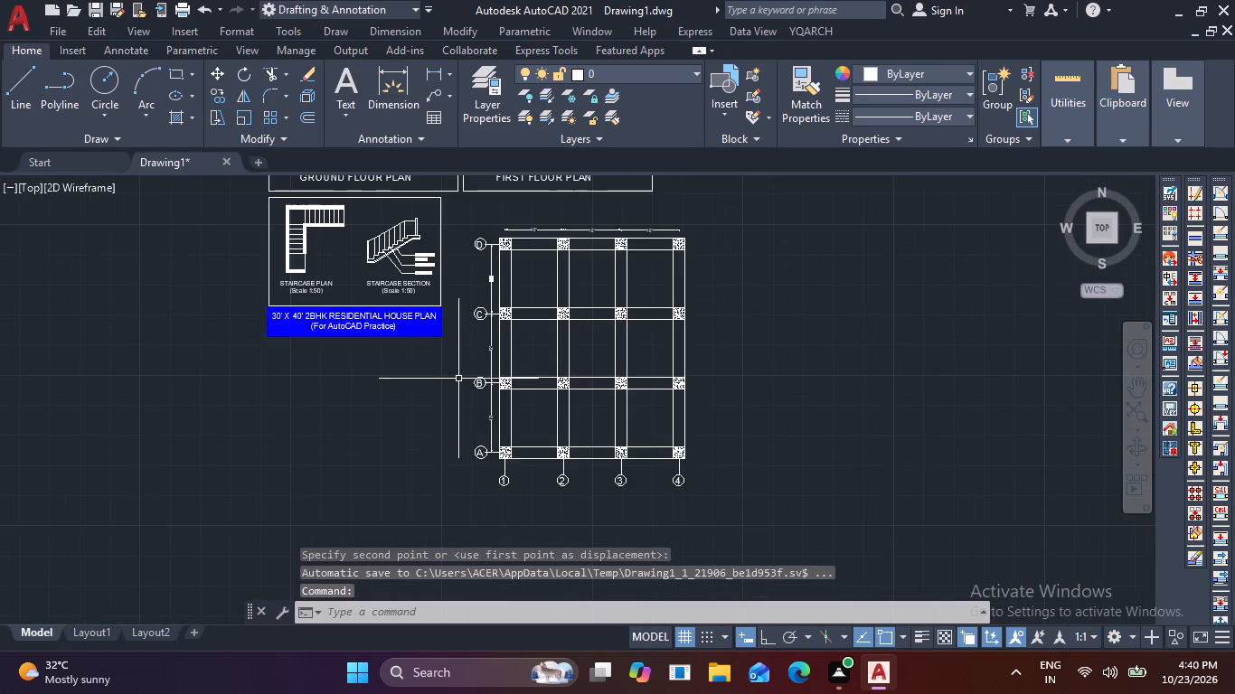
scroll(456, 380, "up", 1)
middle_click_drag(456, 380, 441, 441)
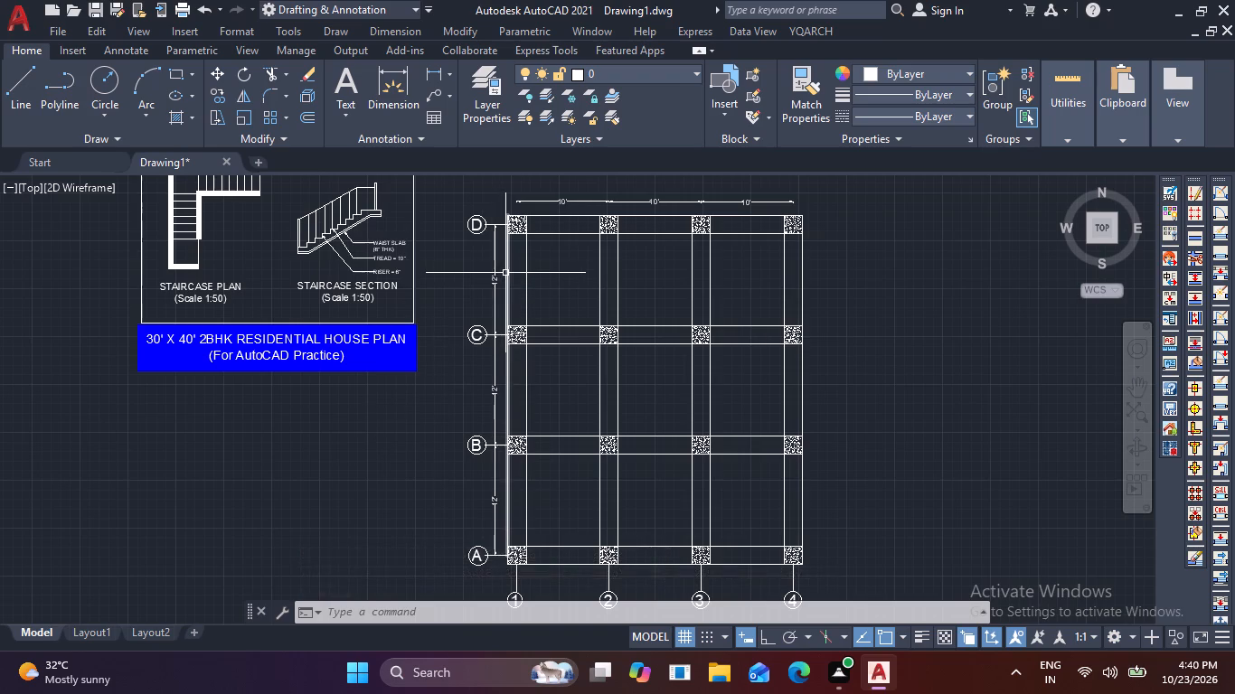
scroll(505, 273, "down", 1)
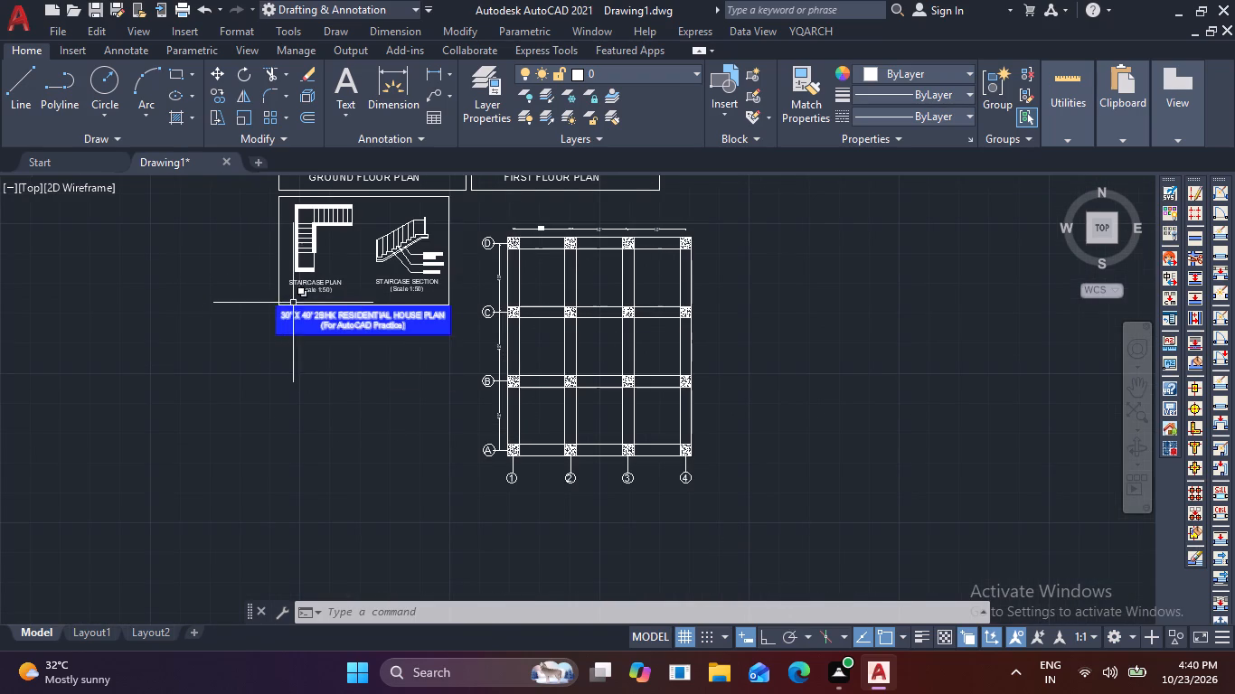
scroll(309, 290, "up", 3)
left_click(318, 272)
type("co")
key("space")
left_click(318, 272)
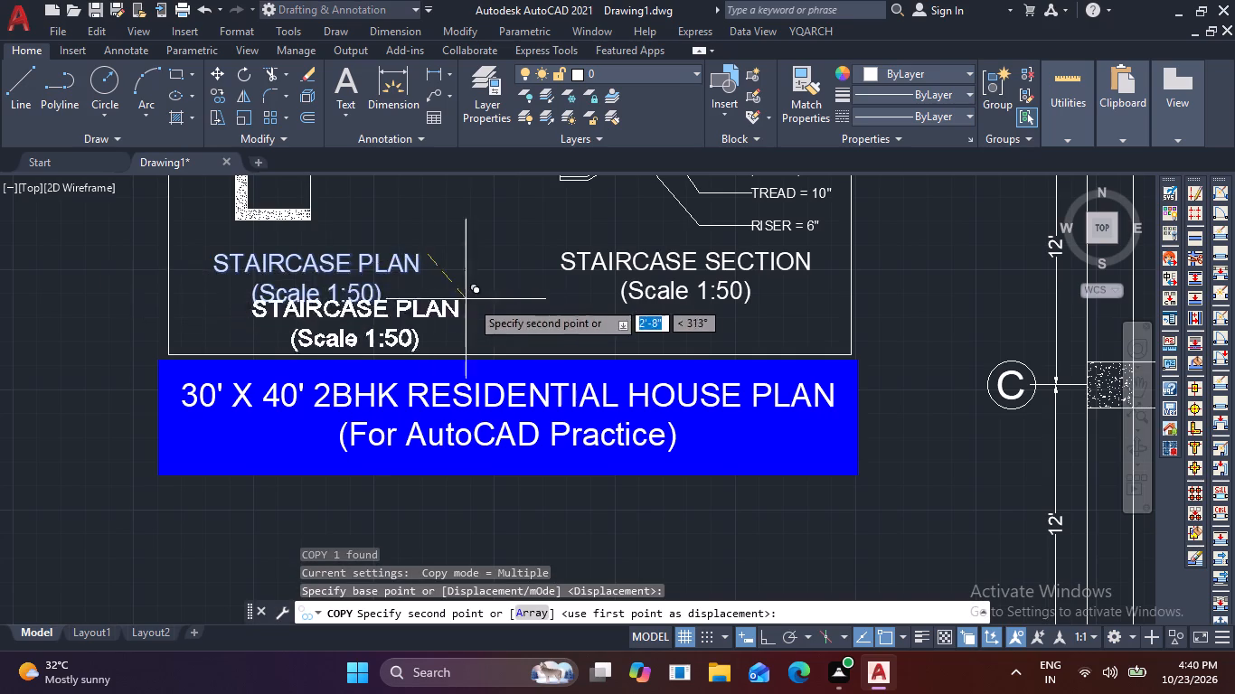
scroll(478, 305, "down", 3)
middle_click_drag(545, 354, 460, 243)
scroll(646, 409, "up", 1)
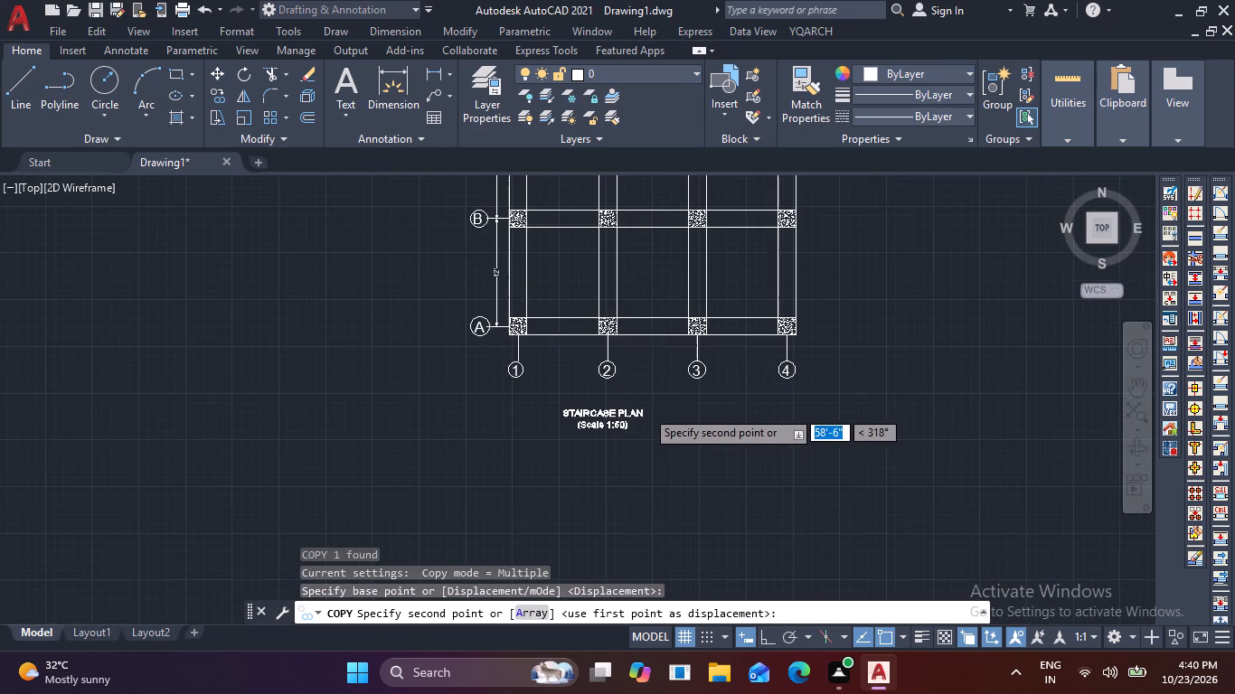
left_click(650, 408)
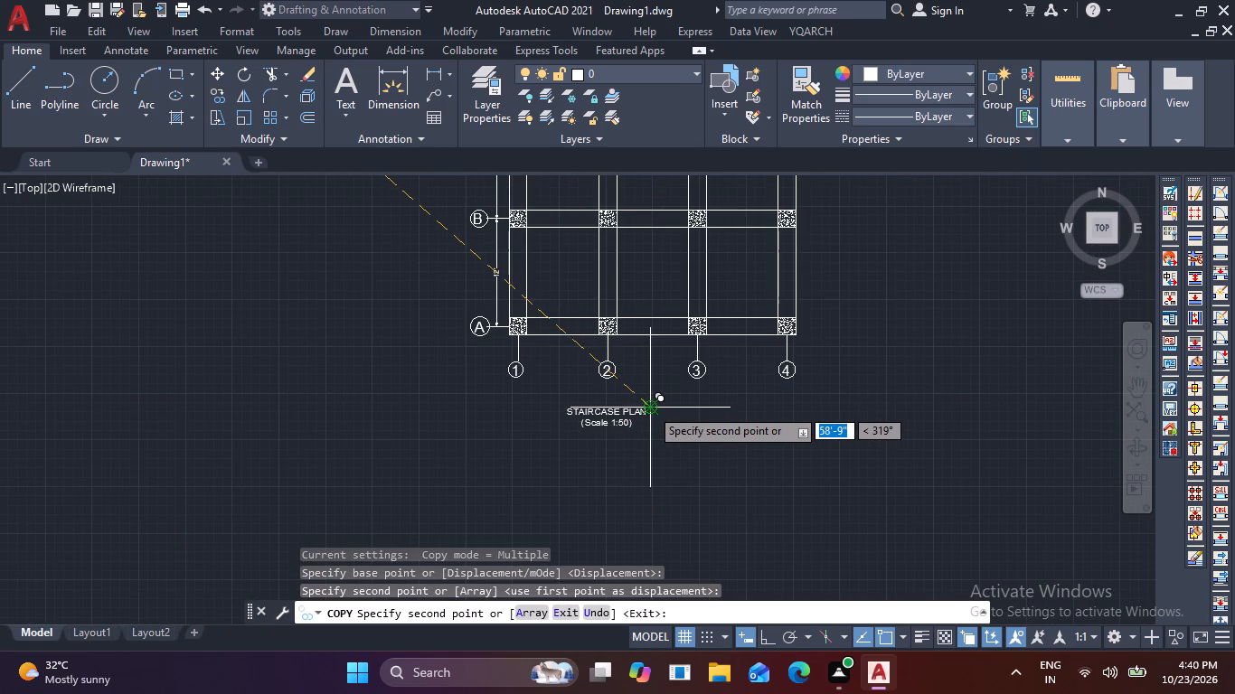
key("Escape")
Open the copied label below the column grid for editing and clear all of its text.
double_click(623, 412)
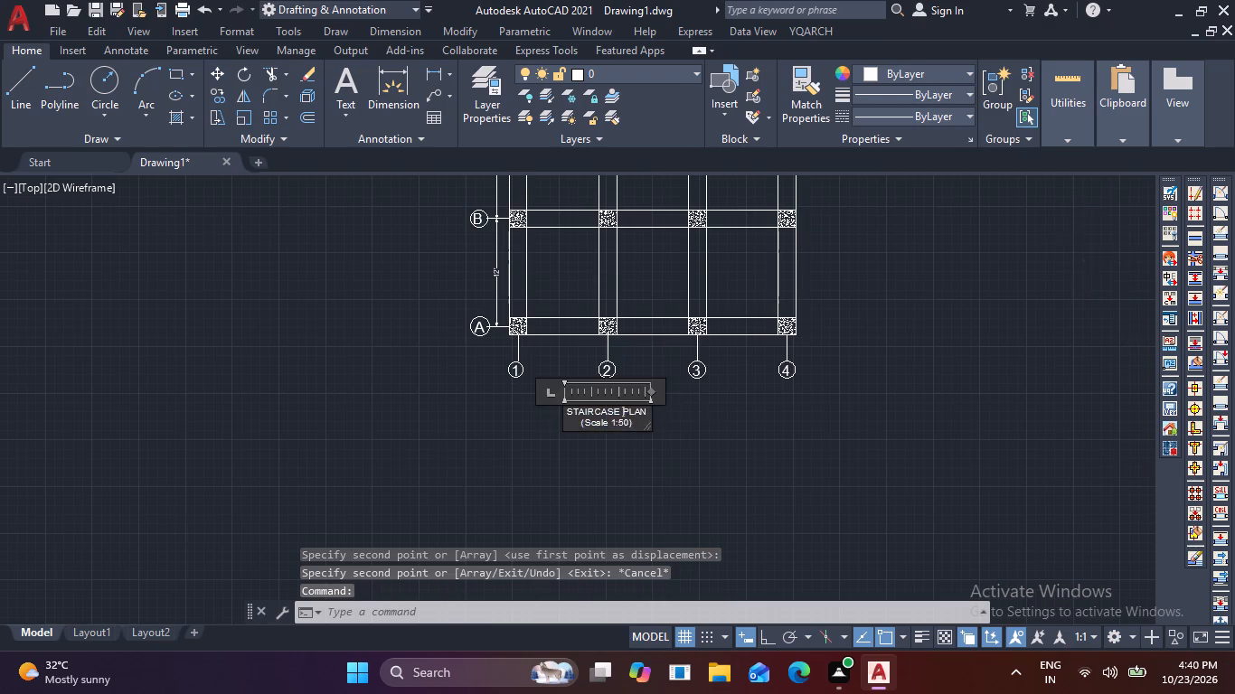
scroll(635, 419, "up", 3)
left_click(629, 434)
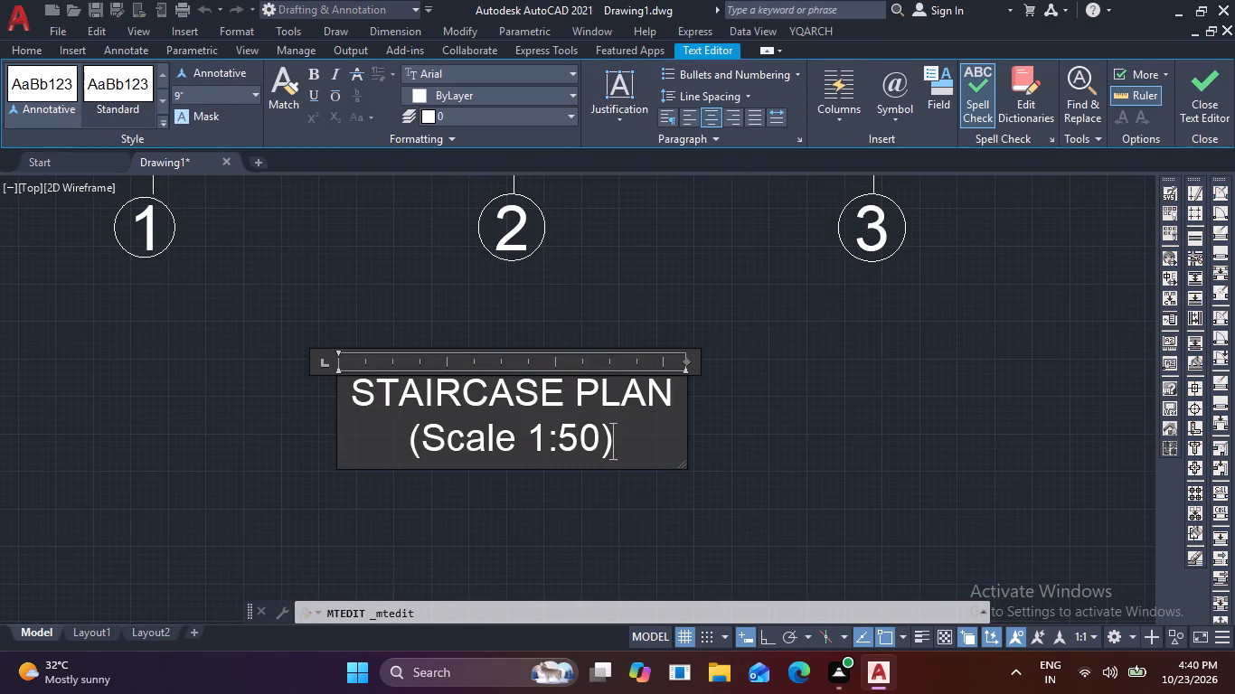
key("BackSpace")
key("BackSpace")
key("BackSpace")
key("BackSpace")
key("BackSpace")
key("BackSpace")
key("BackSpace")
key("BackSpace")
key("BackSpace")
key("BackSpace")
key("BackSpace")
key("BackSpace")
key("BackSpace")
key("BackSpace")
key("BackSpace")
key("BackSpace")
key("BackSpace")
key("BackSpace")
key("BackSpace")
key("BackSpace")
key("BackSpace")
key("BackSpace")
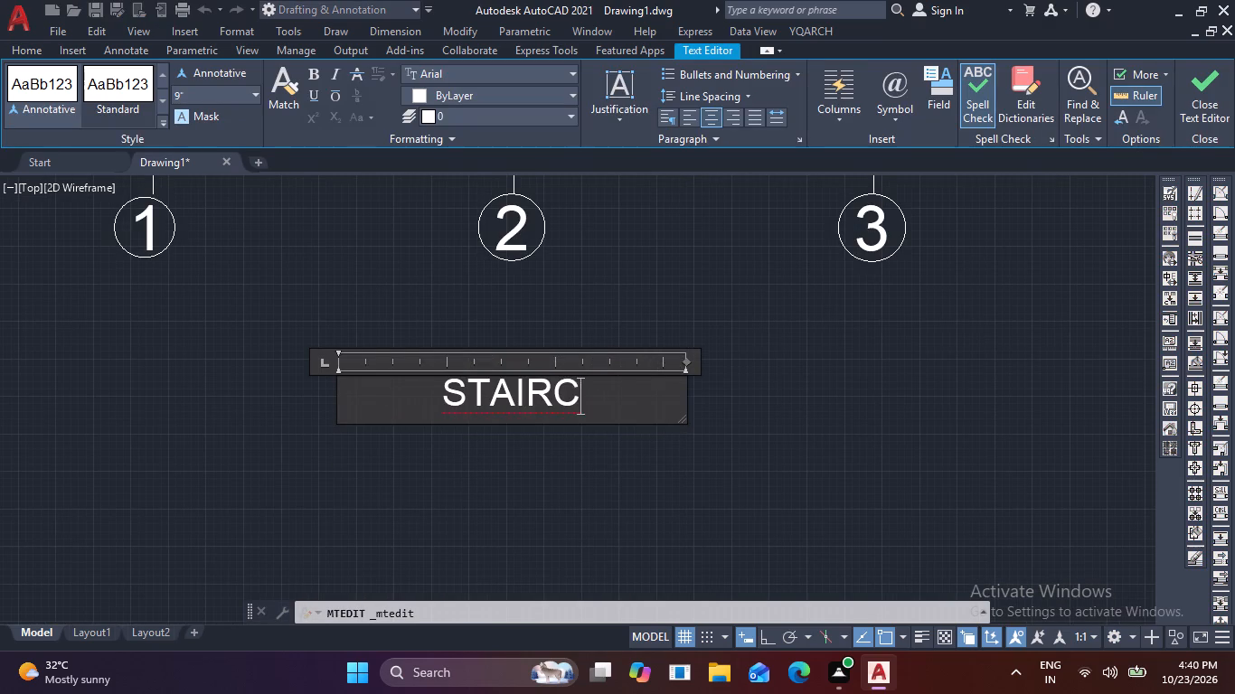
key("BackSpace")
key("BackSpace")
key("BackSpace")
key("BackSpace")
key("BackSpace")
key("BackSpace")
key("BackSpace")
key("BackSpace")
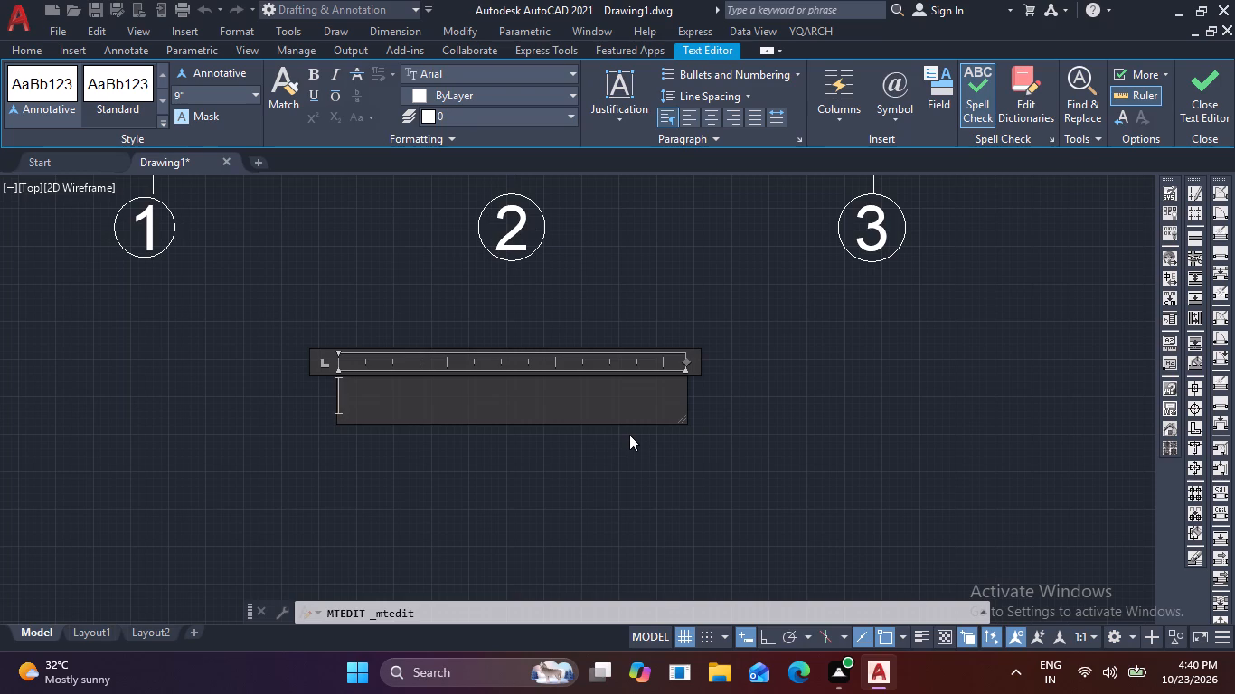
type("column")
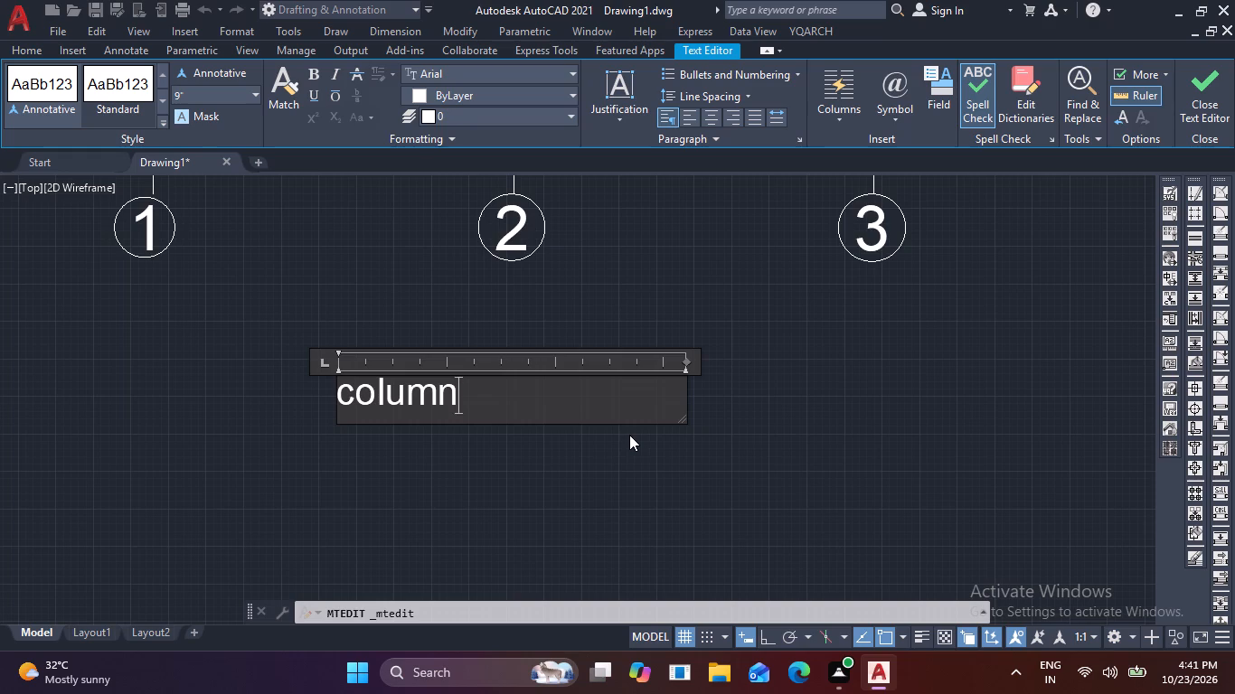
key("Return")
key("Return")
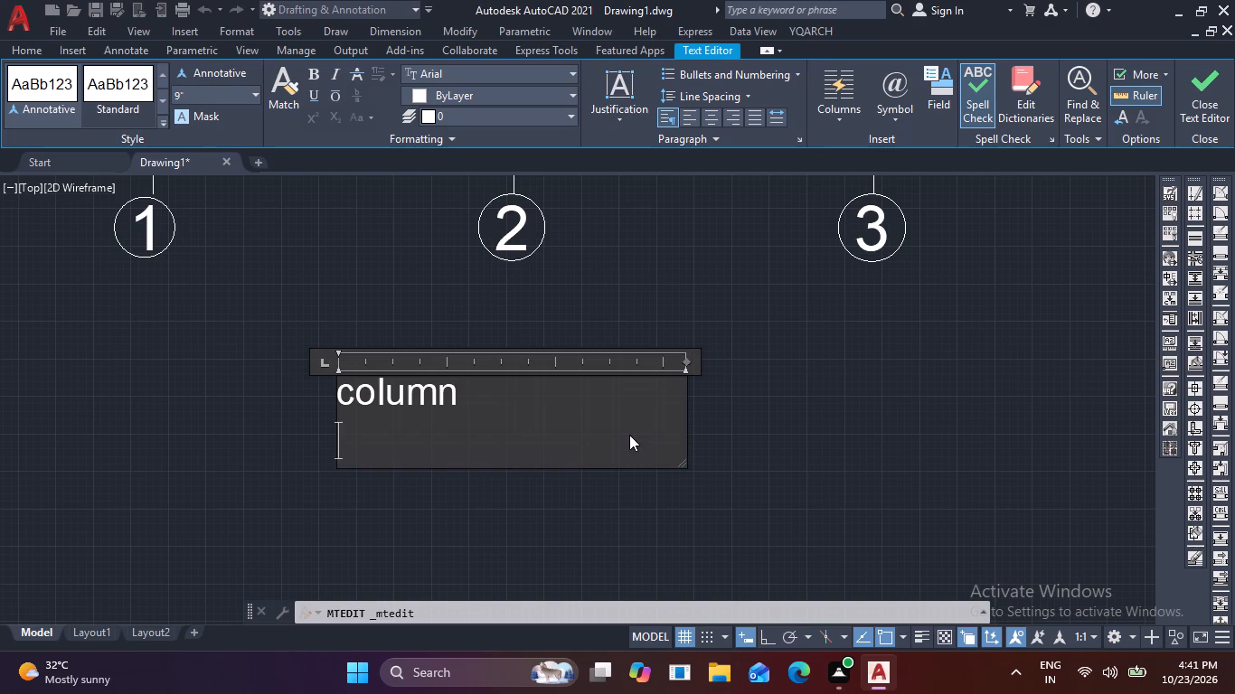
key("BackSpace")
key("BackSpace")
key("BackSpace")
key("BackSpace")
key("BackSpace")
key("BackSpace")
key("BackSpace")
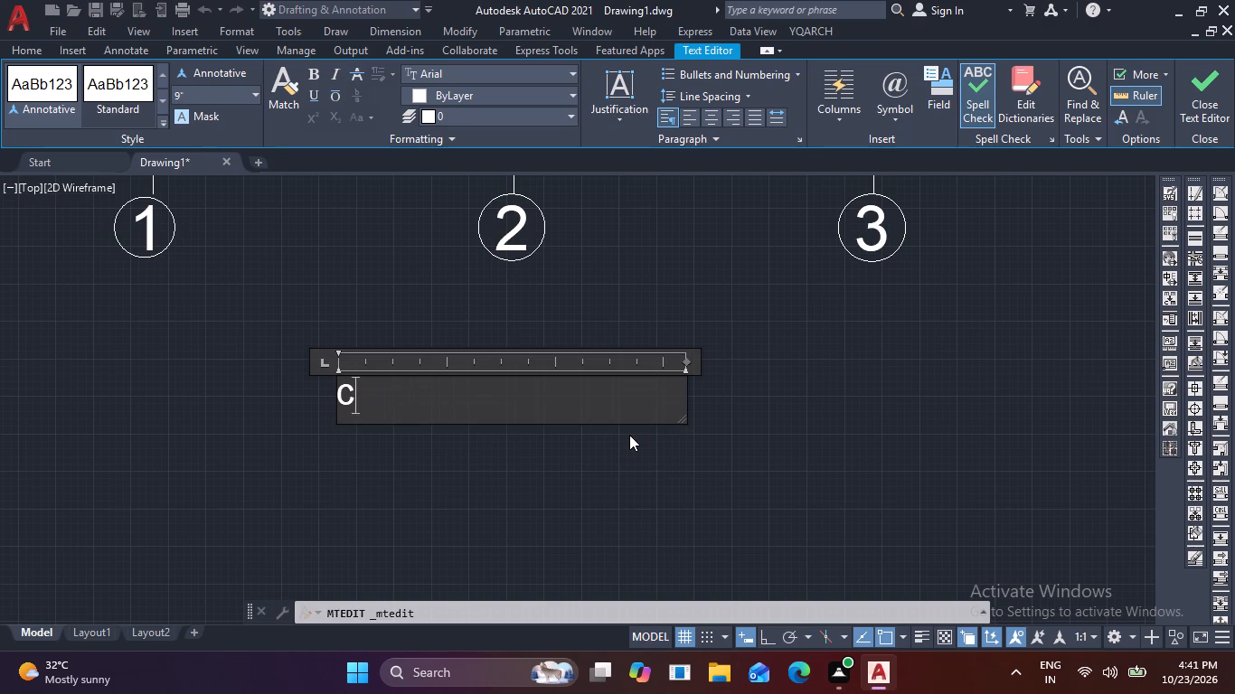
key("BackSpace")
Enter COLUMN & BEAM LAYOUT as the label's heading and widen the text box to fit it on one line.
type("CO")
type("LUMN")
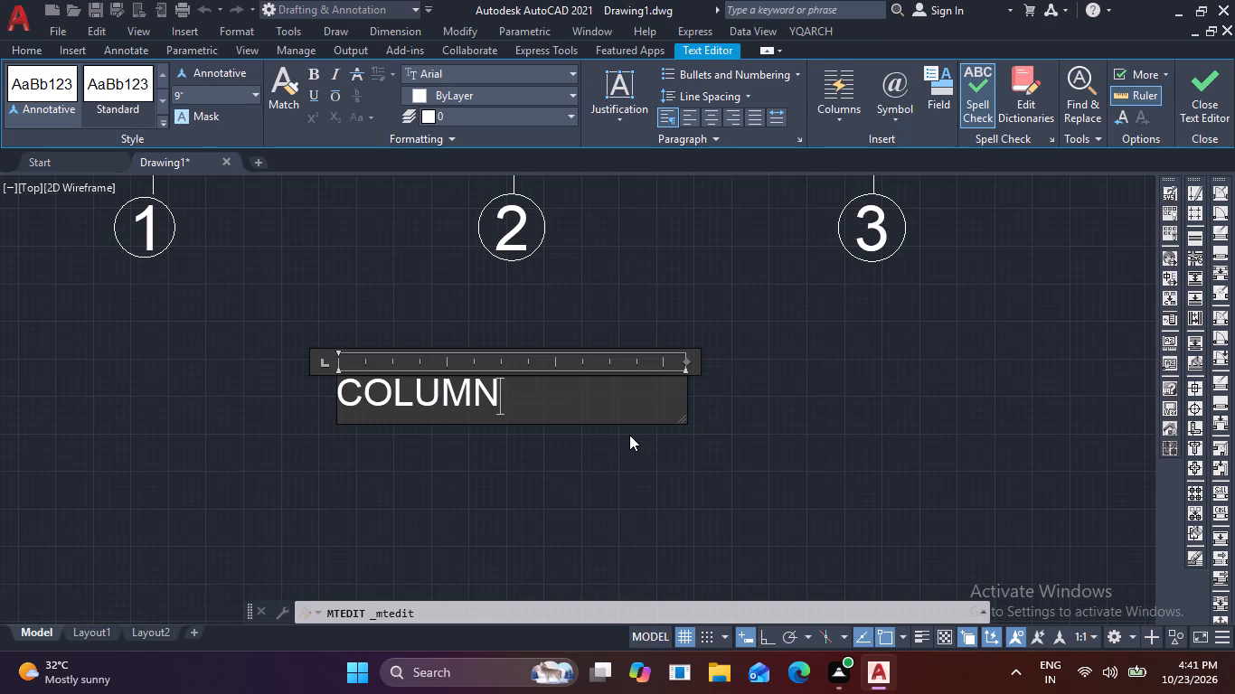
key("Return")
key("BackSpace")
key("space")
key("shift+ampersand")
key("space")
type("BEAM")
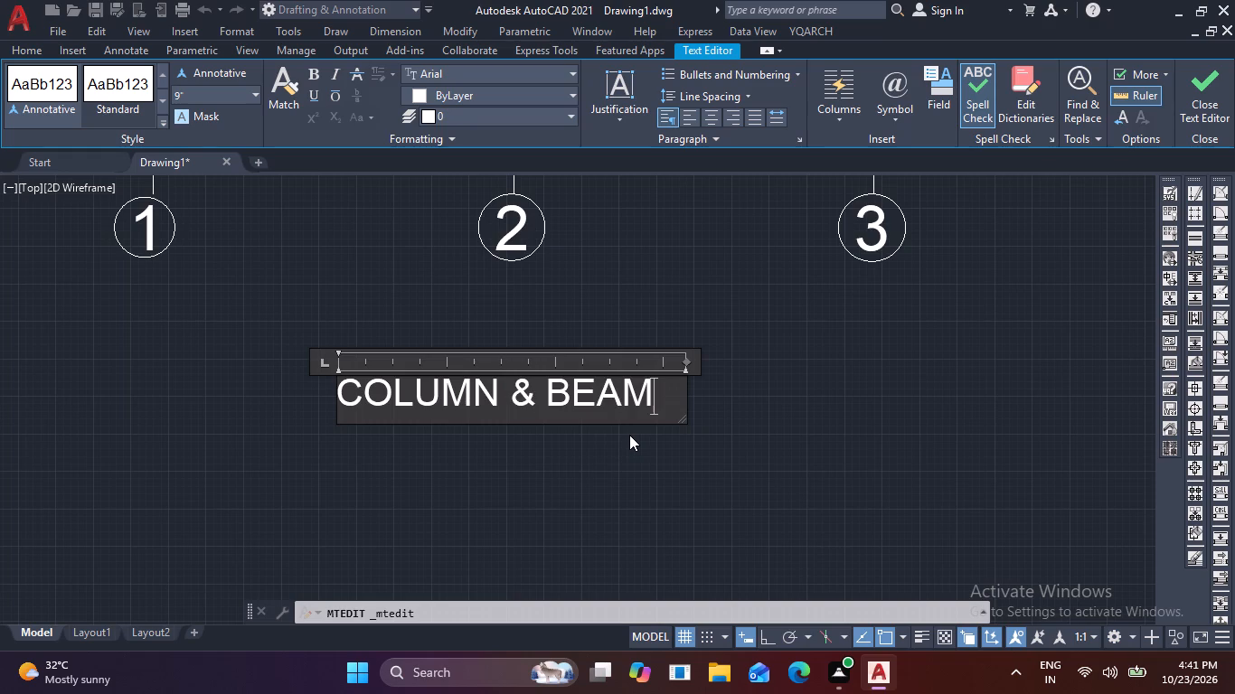
key("space")
type("LAY")
type("OUT")
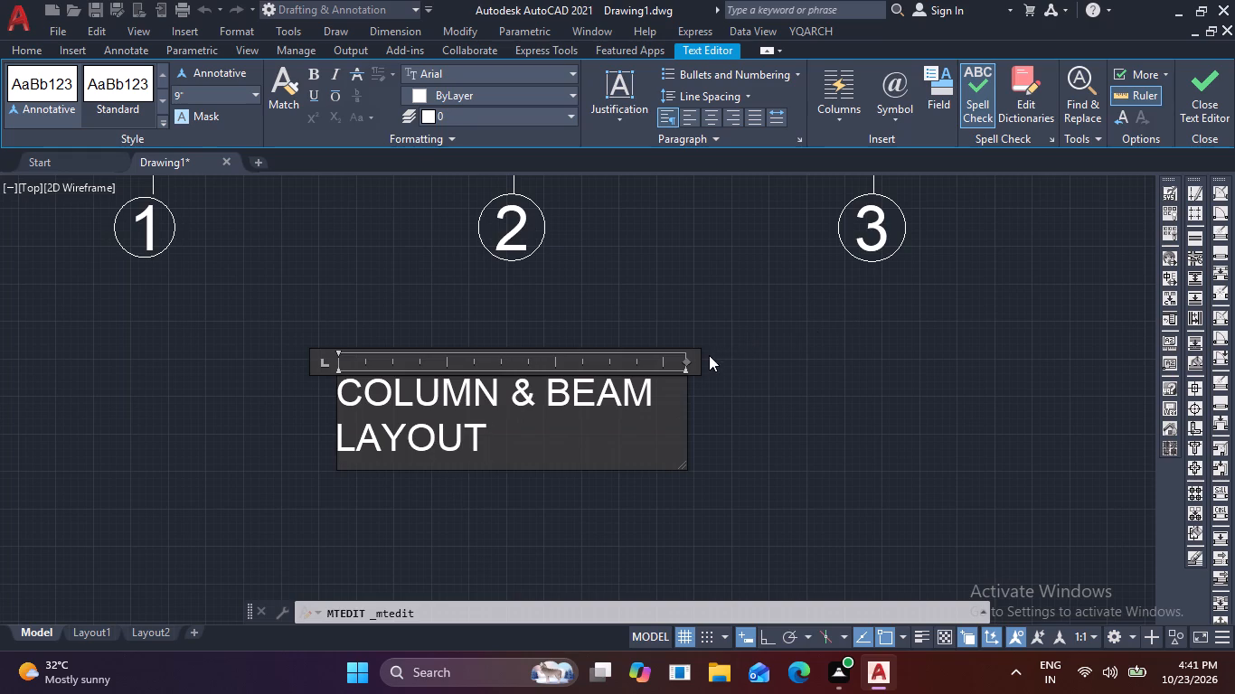
left_click_drag(689, 361, 846, 352)
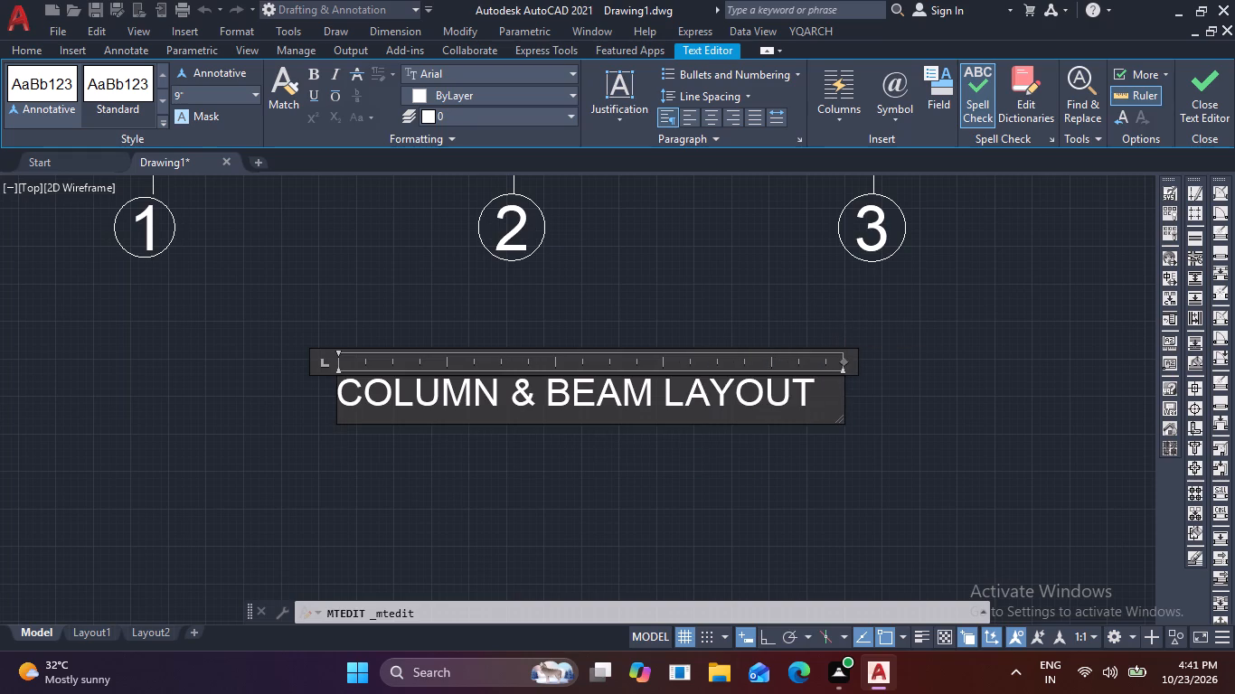
Add a second line reading (Scale 1:100) under the COLUMN & BEAM LAYOUT heading.
key("Return")
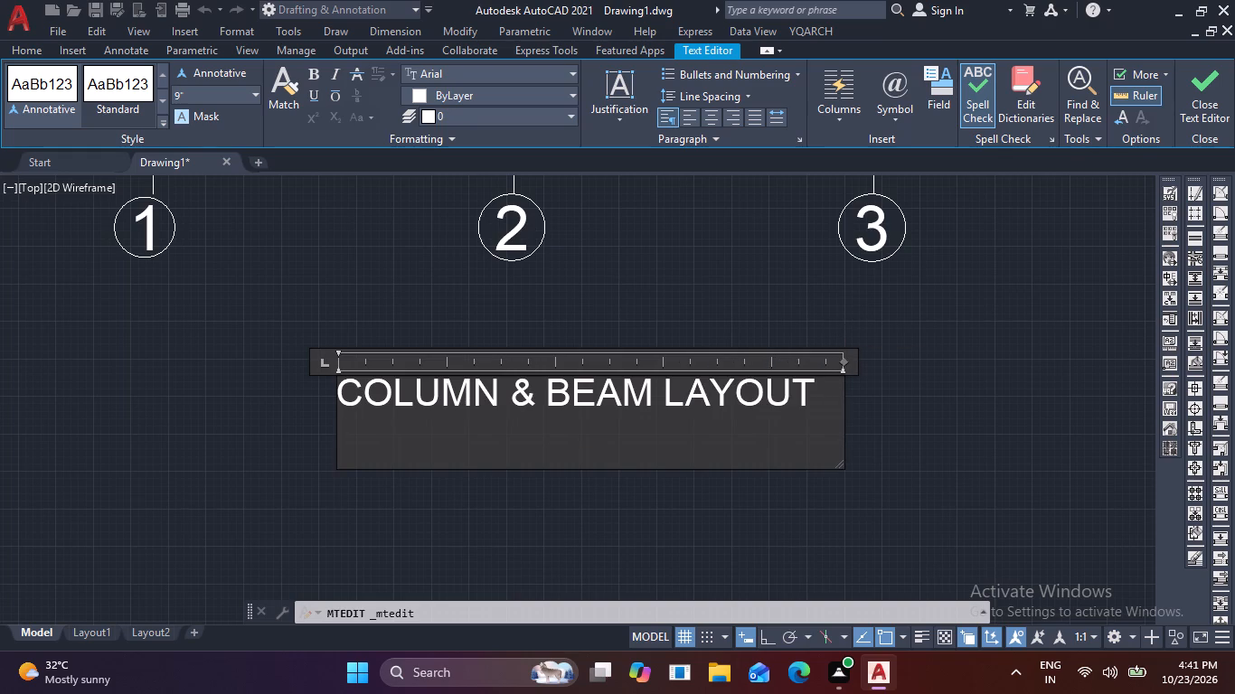
key("shift+parenleft")
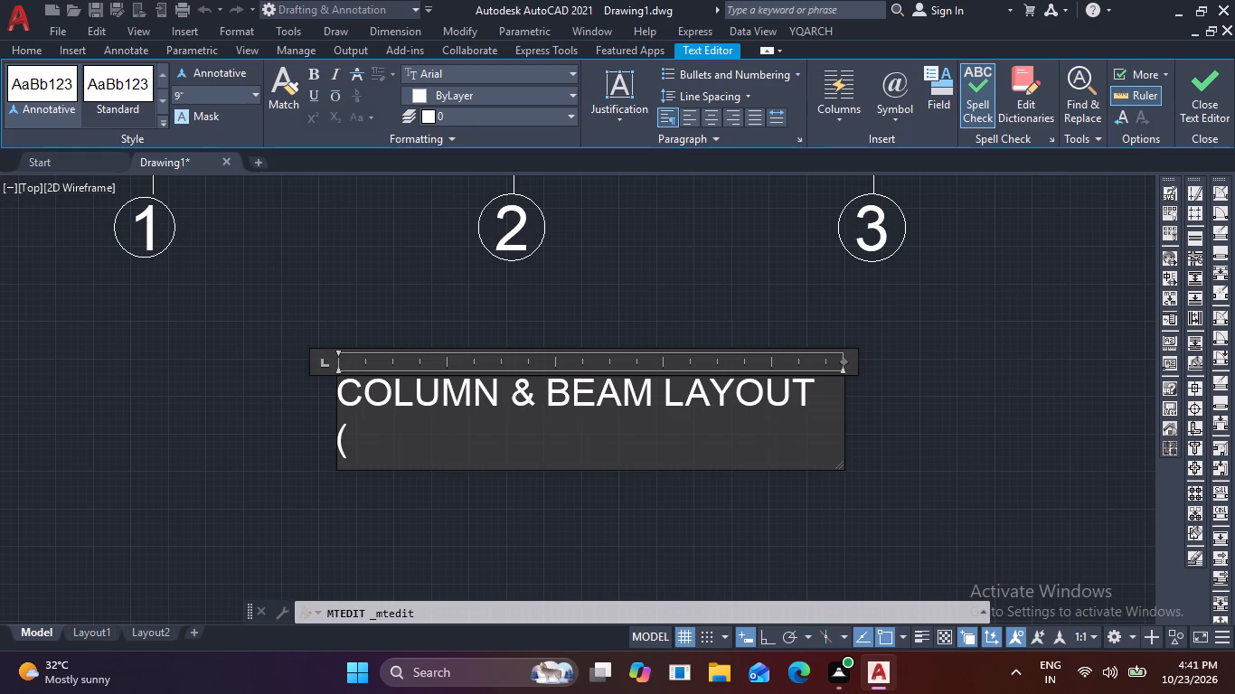
key("s")
type("cale")
key("space")
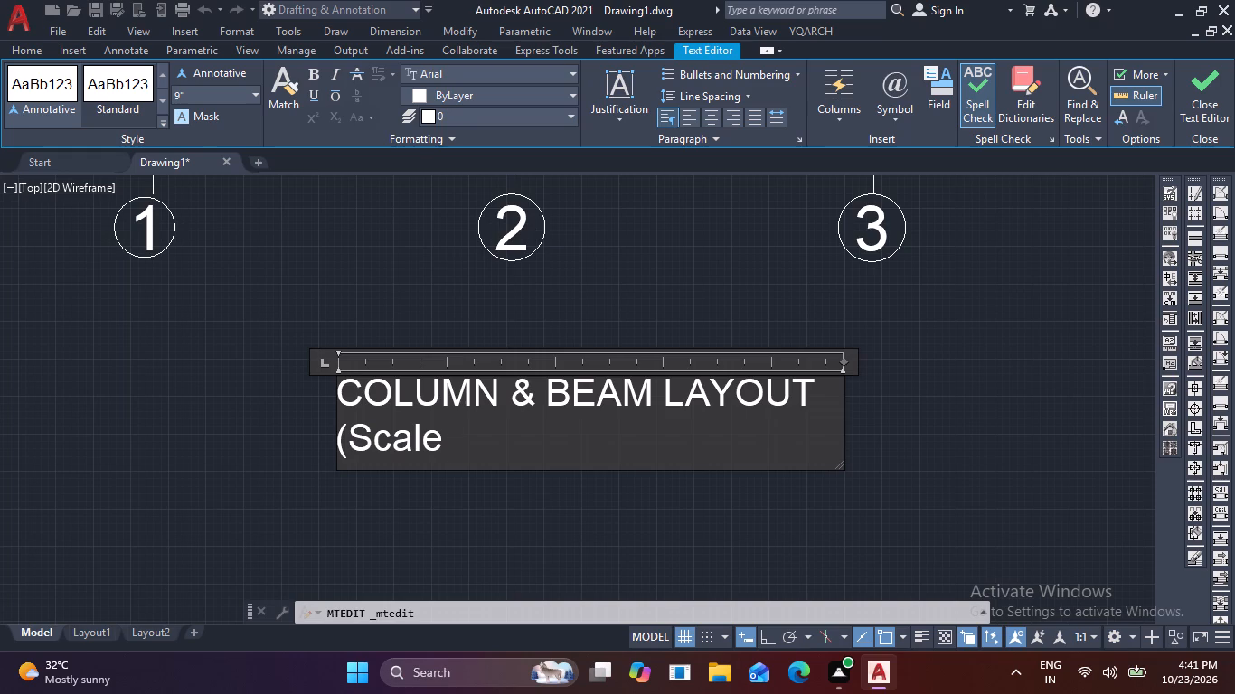
key("1")
key("shift+colon")
key("1")
type("00")
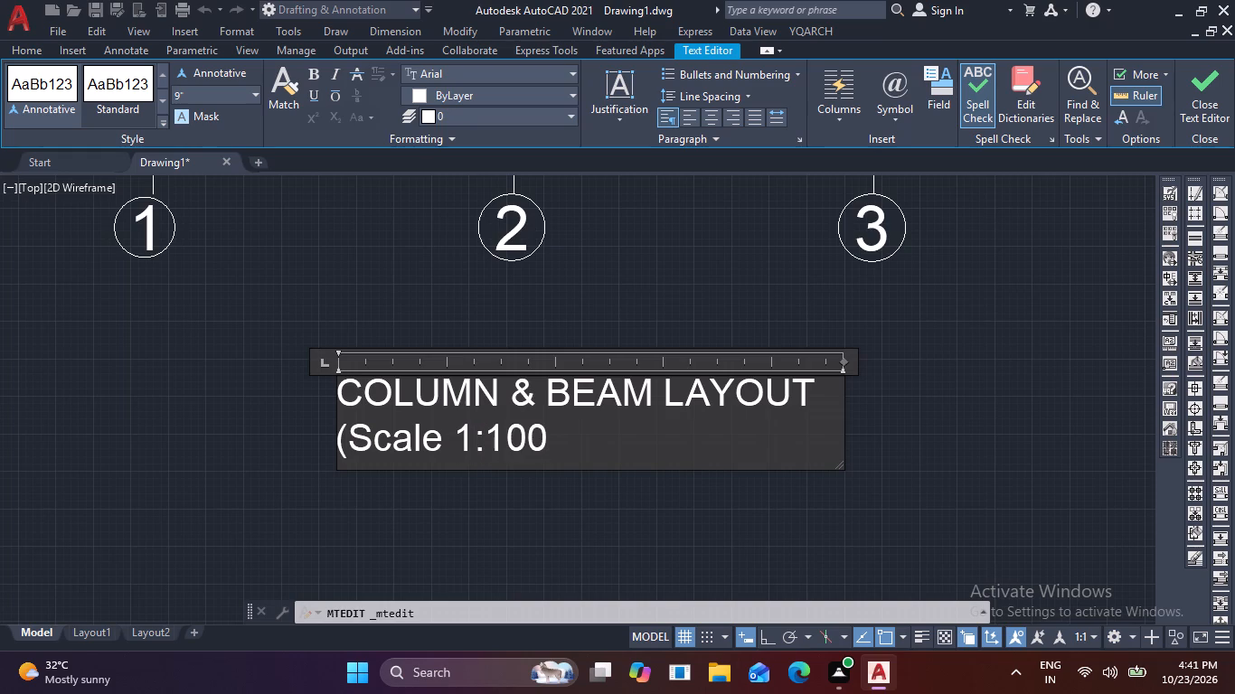
key("shift+parenright")
Centre-justify both lines of the COLUMN & BEAM LAYOUT (Scale 1:100) label and finish editing it.
left_click_drag(588, 460, 289, 471)
left_click(590, 430)
left_click(336, 444)
left_click_drag(632, 456, 301, 406)
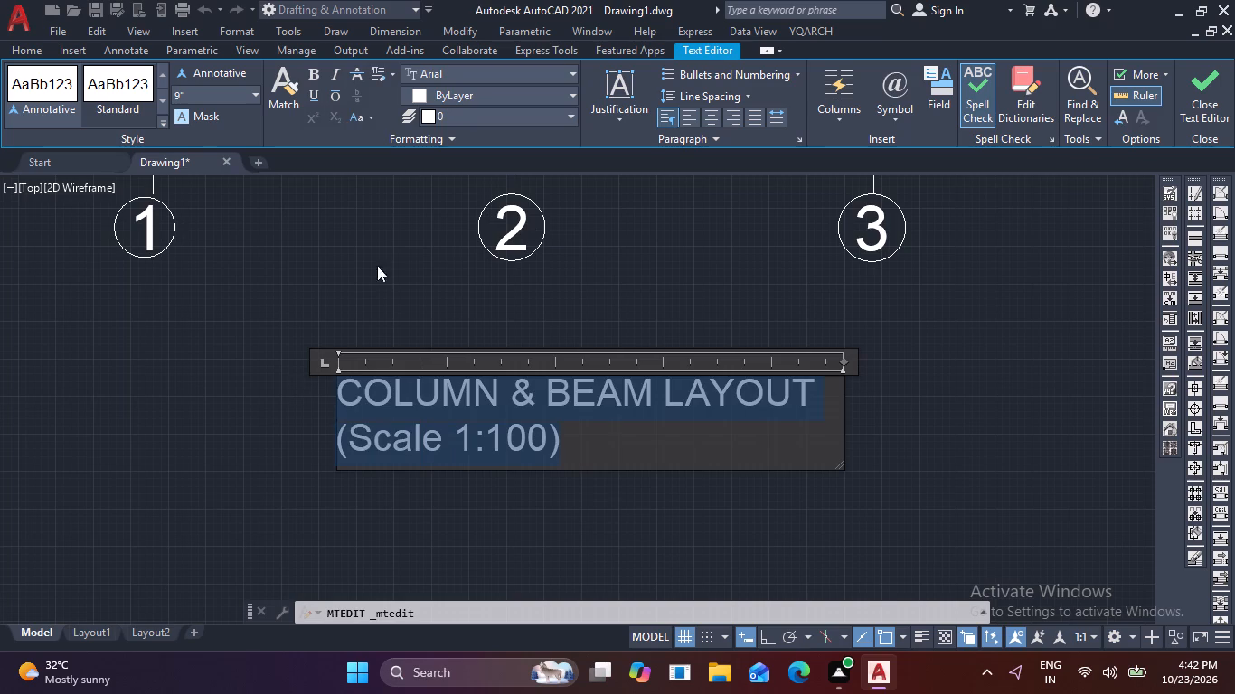
left_click(705, 109)
left_click(739, 218)
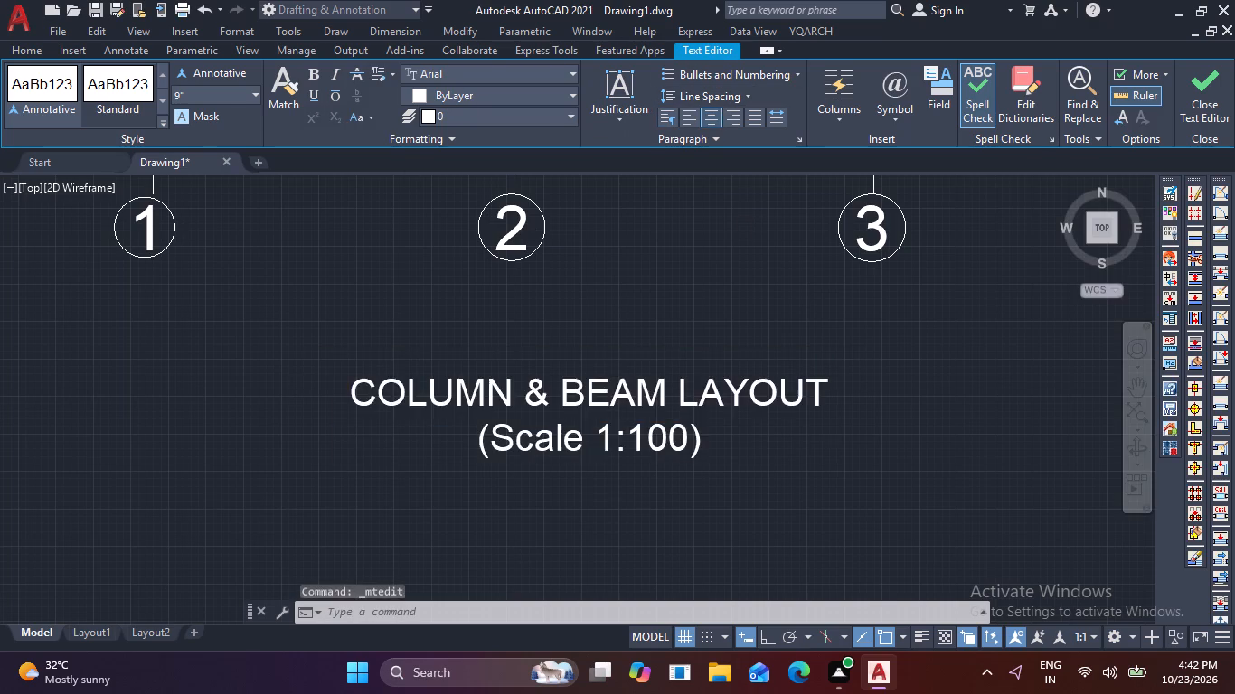
Move the COLUMN & BEAM LAYOUT label up, closer beneath grid bubbles 2 and 3.
scroll(728, 272, "down", 3)
scroll(774, 314, "up", 1)
scroll(774, 317, "down", 2)
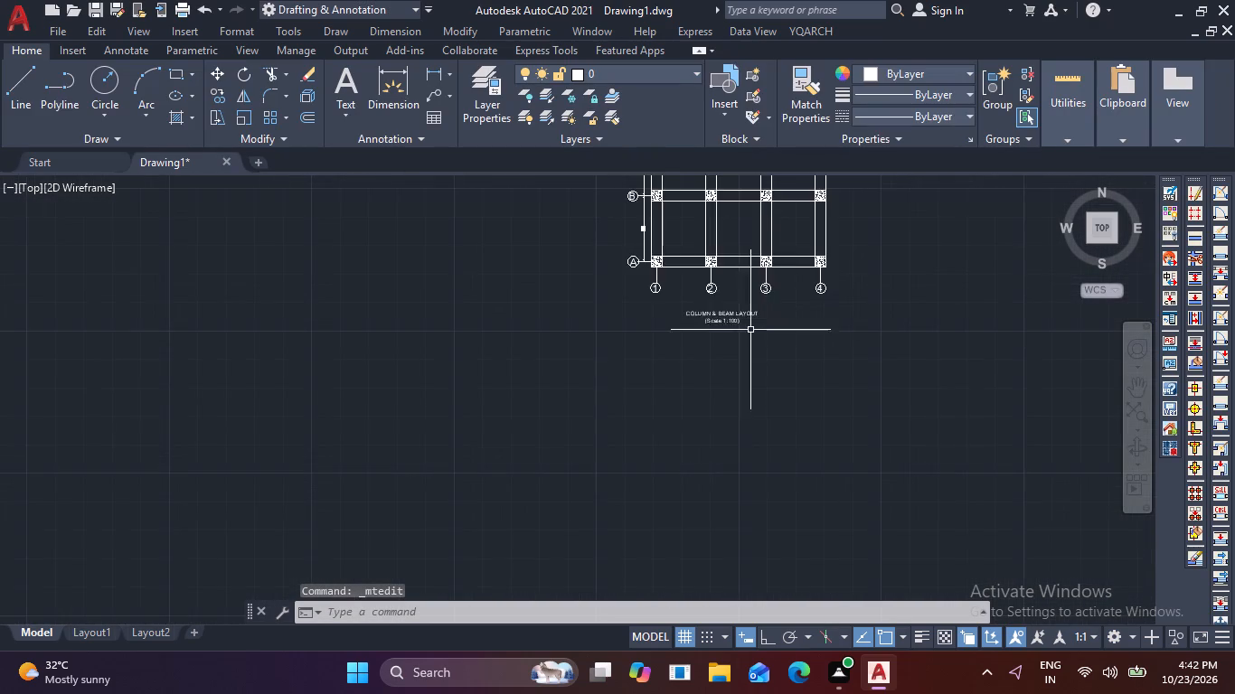
scroll(731, 323, "up", 2)
left_click(731, 323)
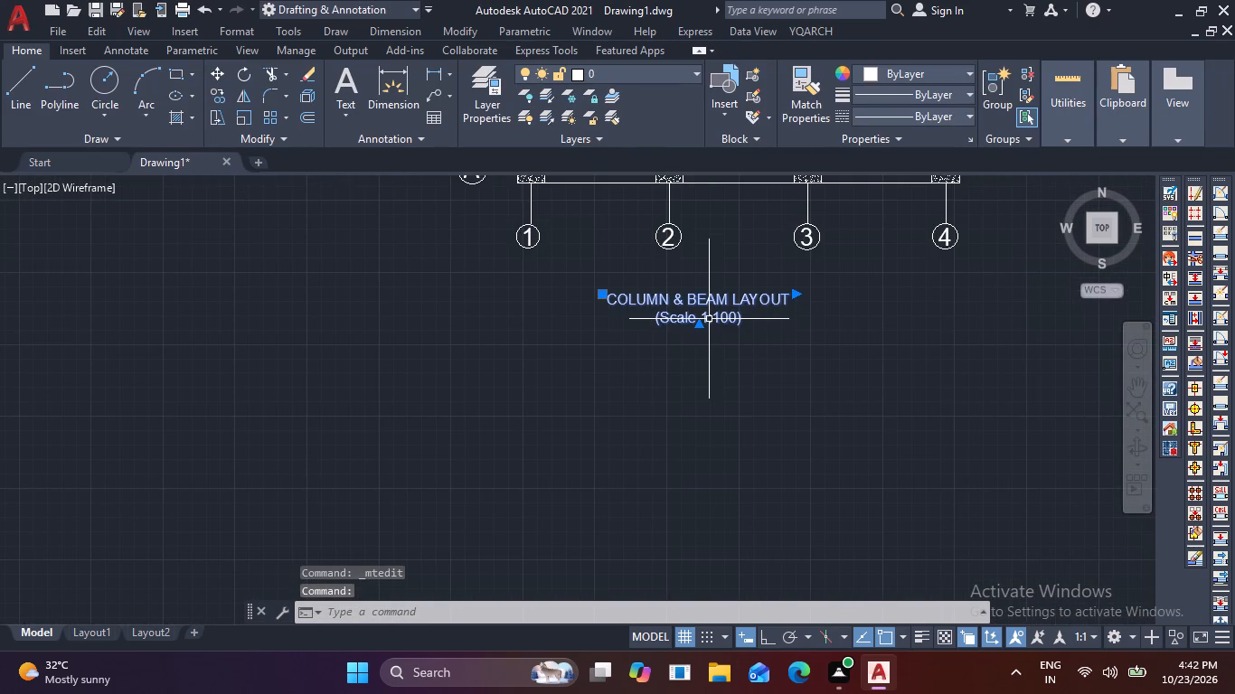
type("m")
key("space")
scroll(690, 296, "up", 2)
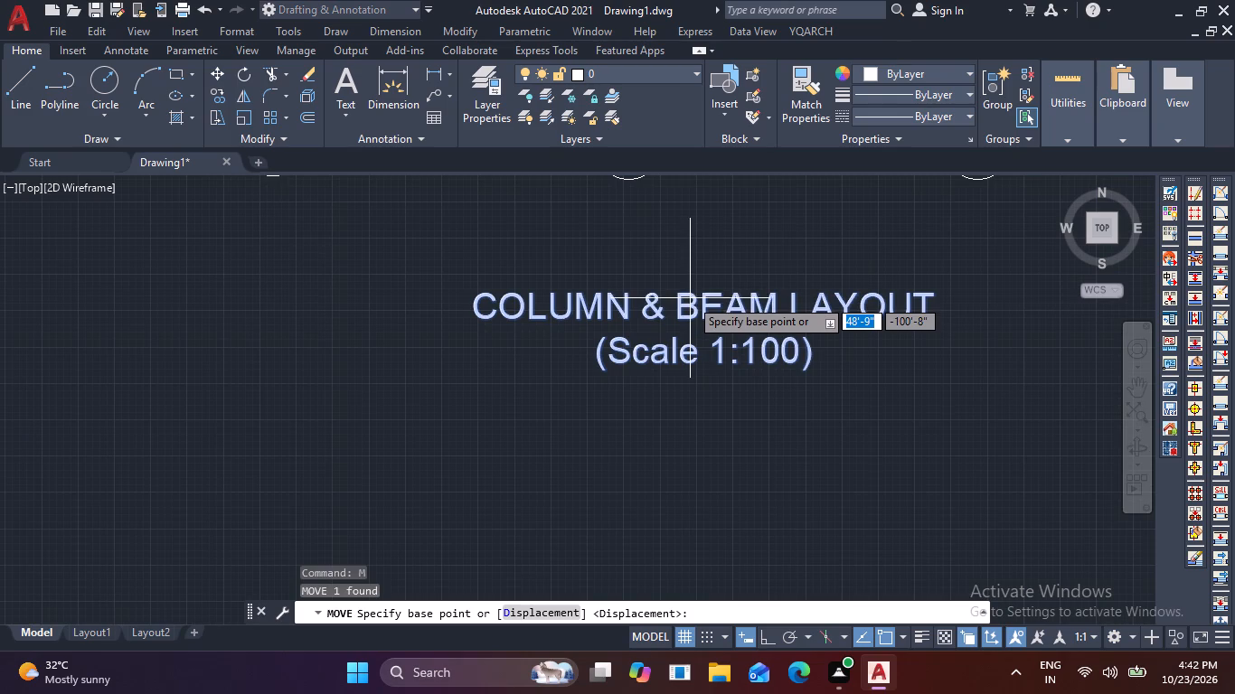
left_click(690, 298)
left_click(684, 216)
scroll(683, 229, "down", 3)
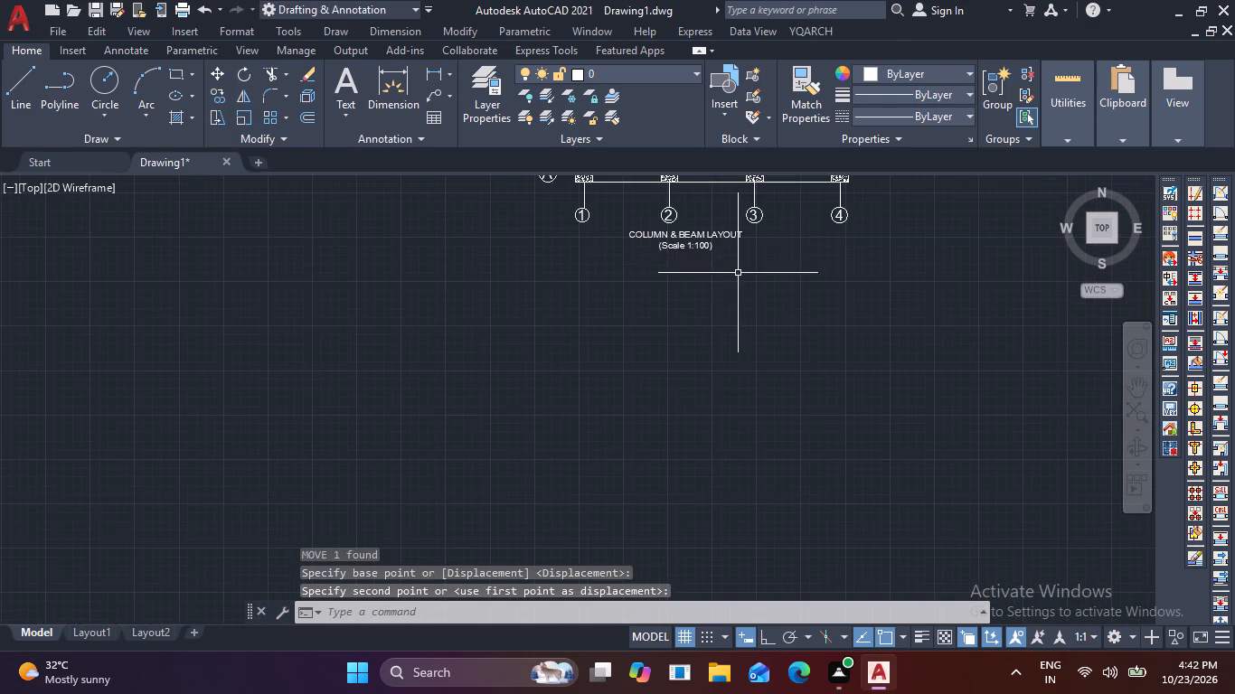
Draw a rectangular frame about 40' by 52' around the column grid, its dimensions, bubbles and label.
middle_click_drag(738, 354, 699, 648)
scroll(706, 514, "down", 1)
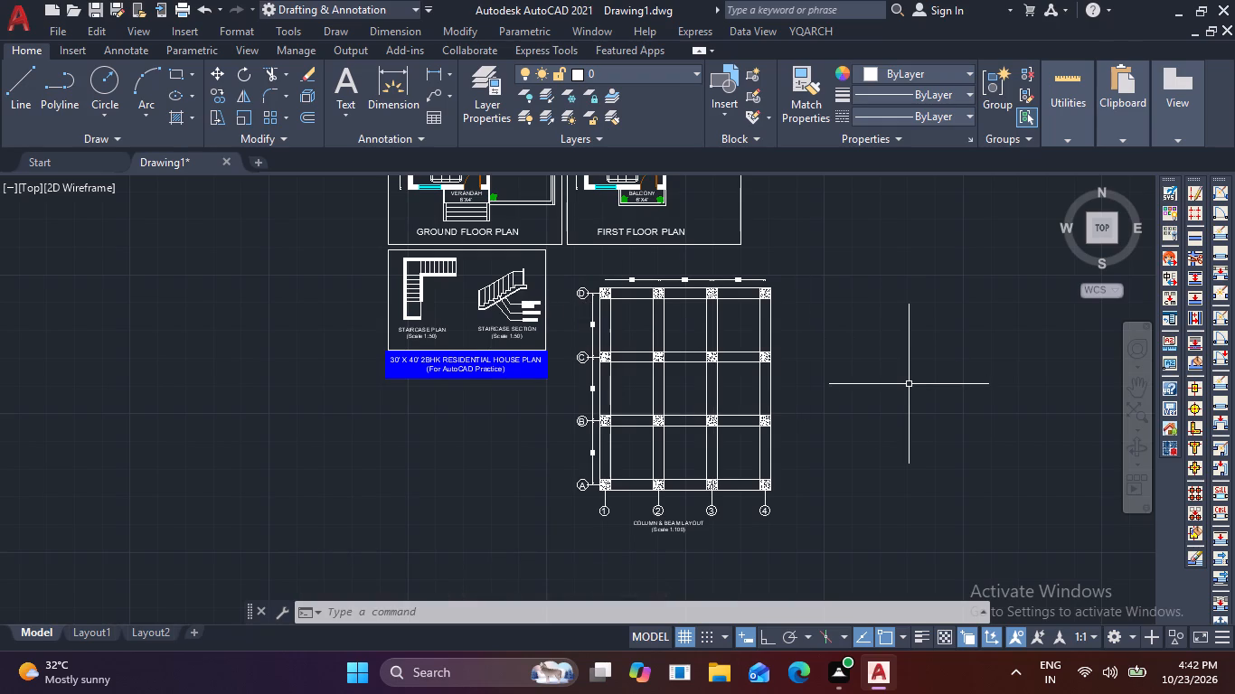
type("rec")
key("space")
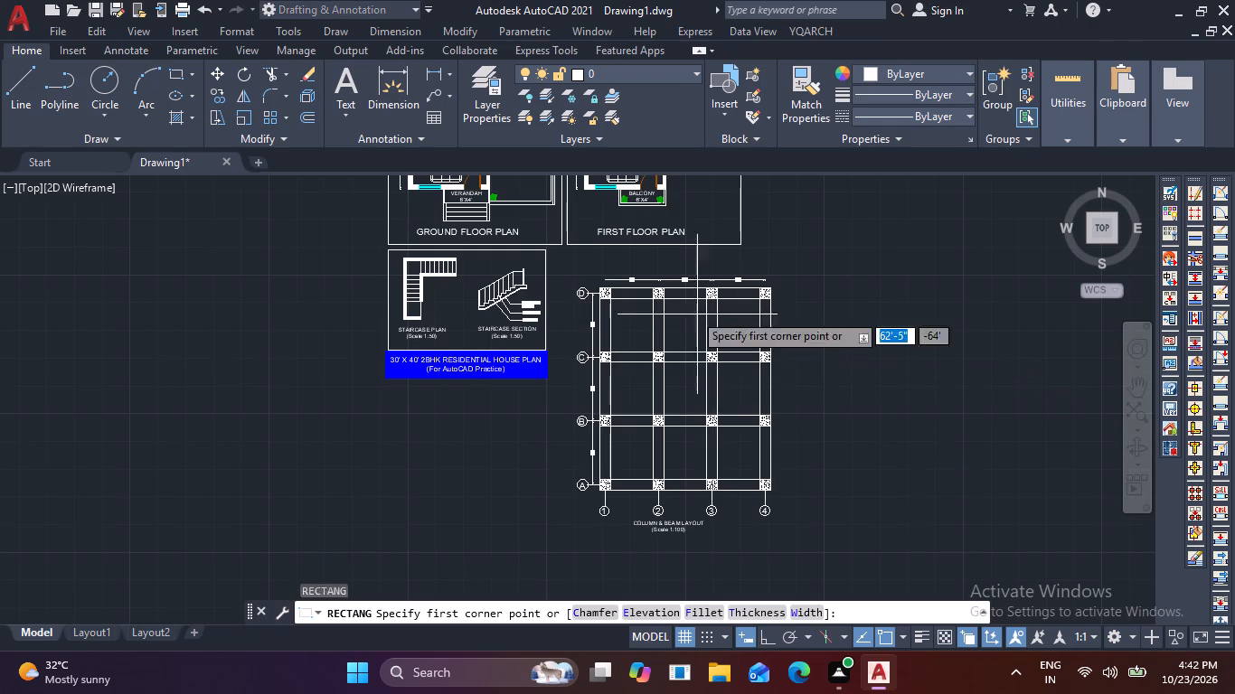
left_click(570, 272)
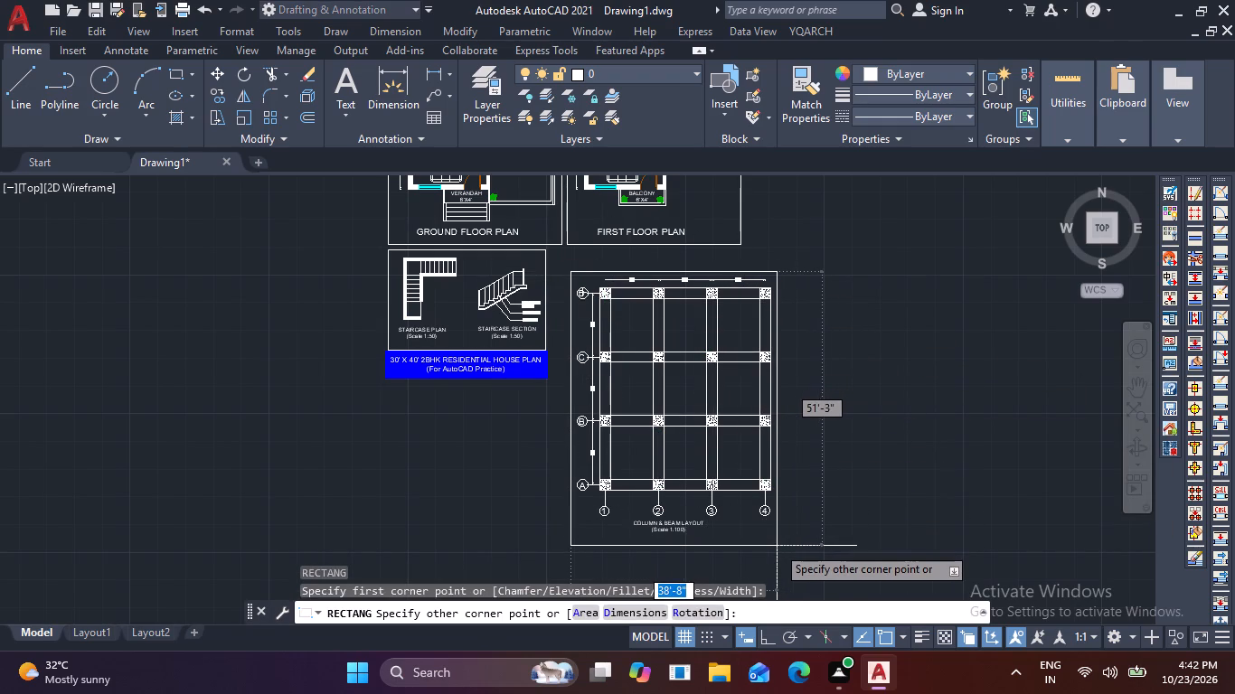
left_click(783, 551)
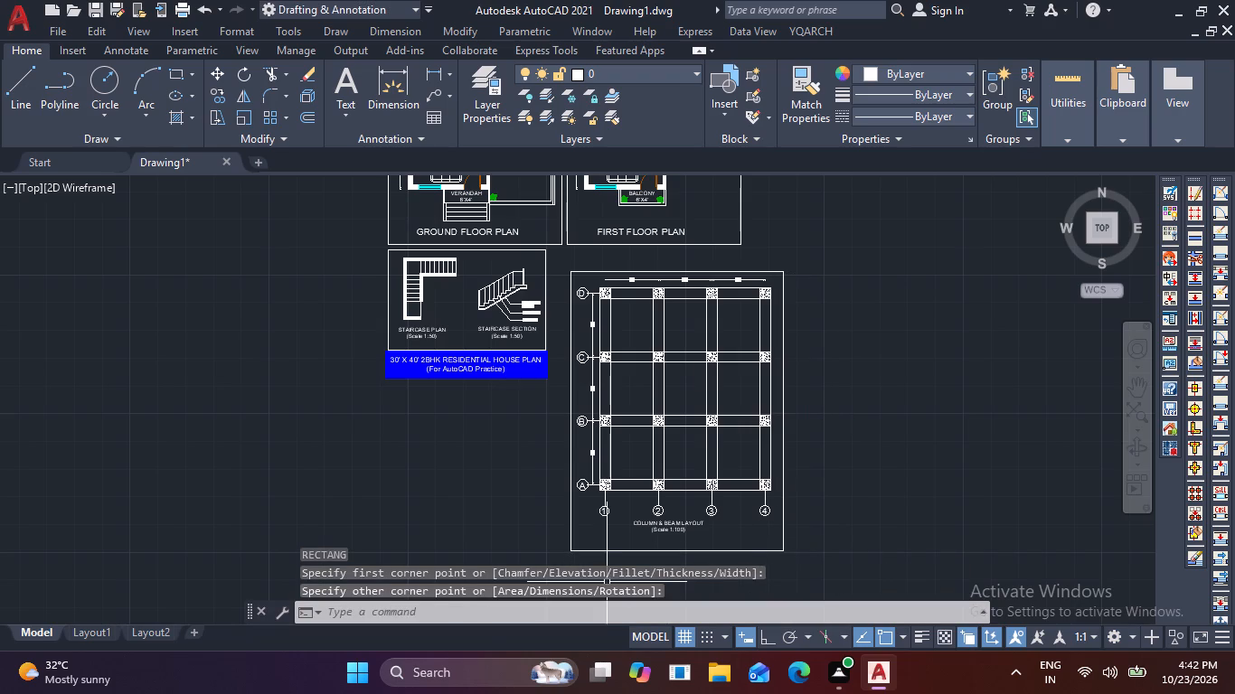
Move the framed column and beam layout up beside the staircase frame, just below the FIRST FLOOR PLAN frame.
left_click(556, 264)
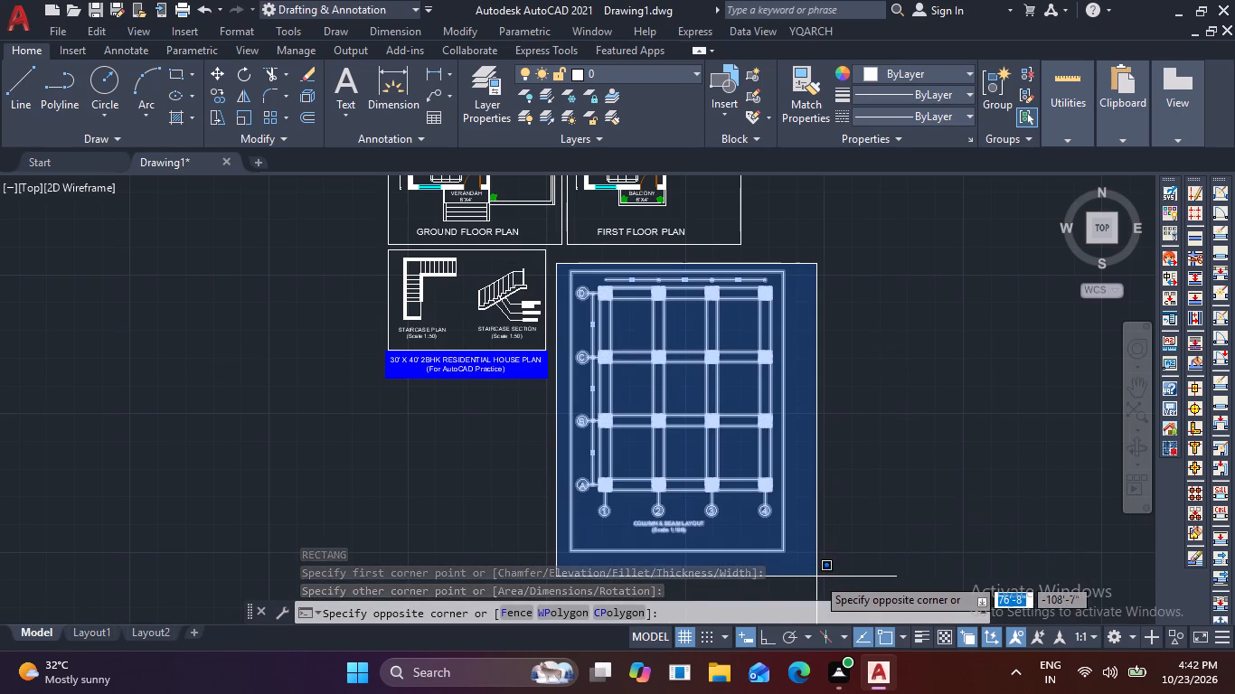
left_click(816, 577)
type("m")
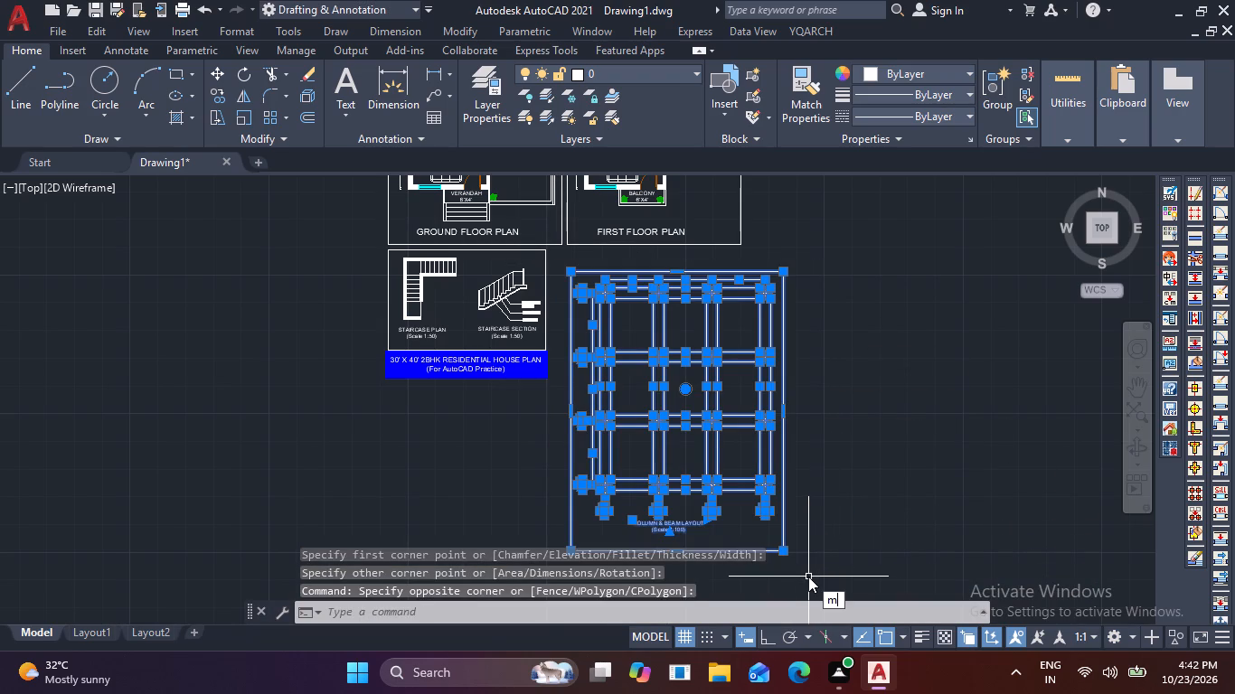
key("space")
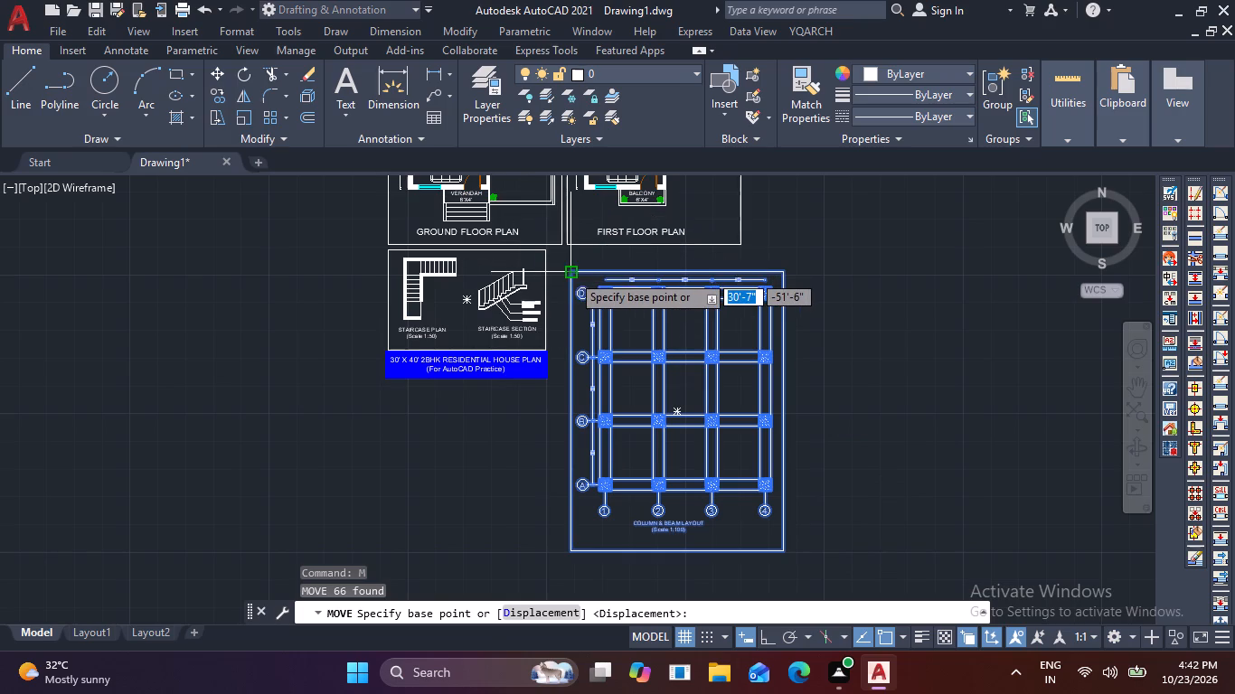
scroll(571, 274, "up", 2)
left_click(556, 275)
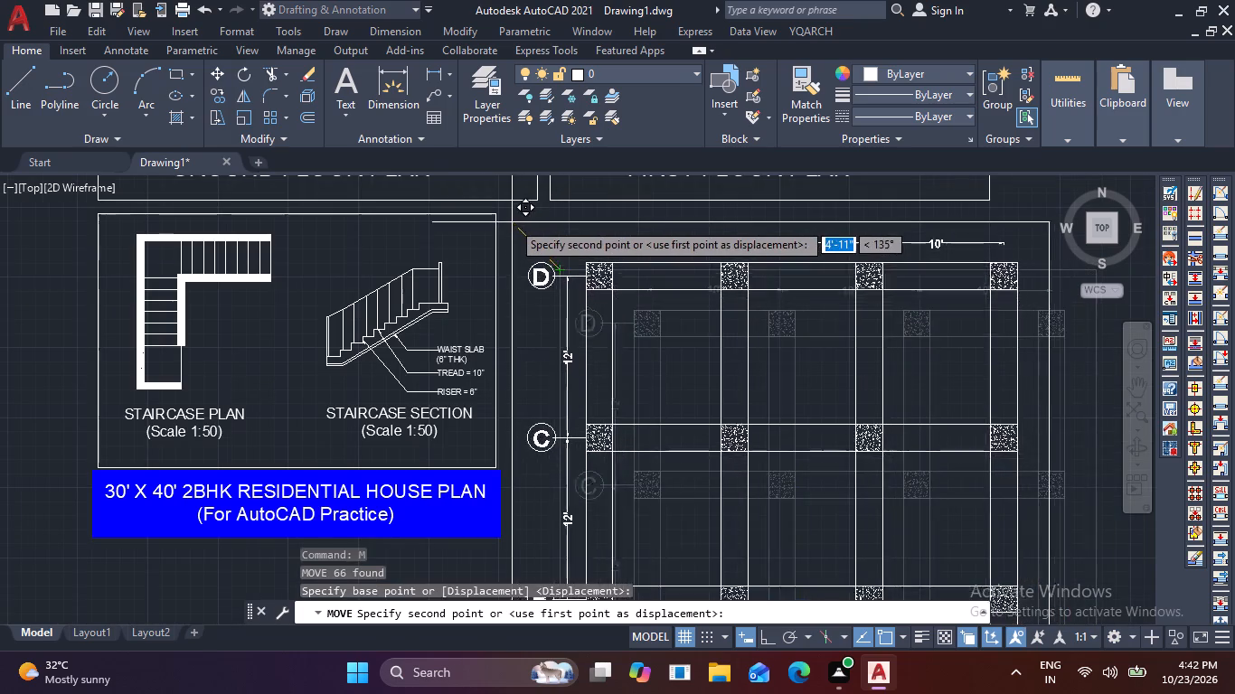
scroll(508, 216, "up", 1)
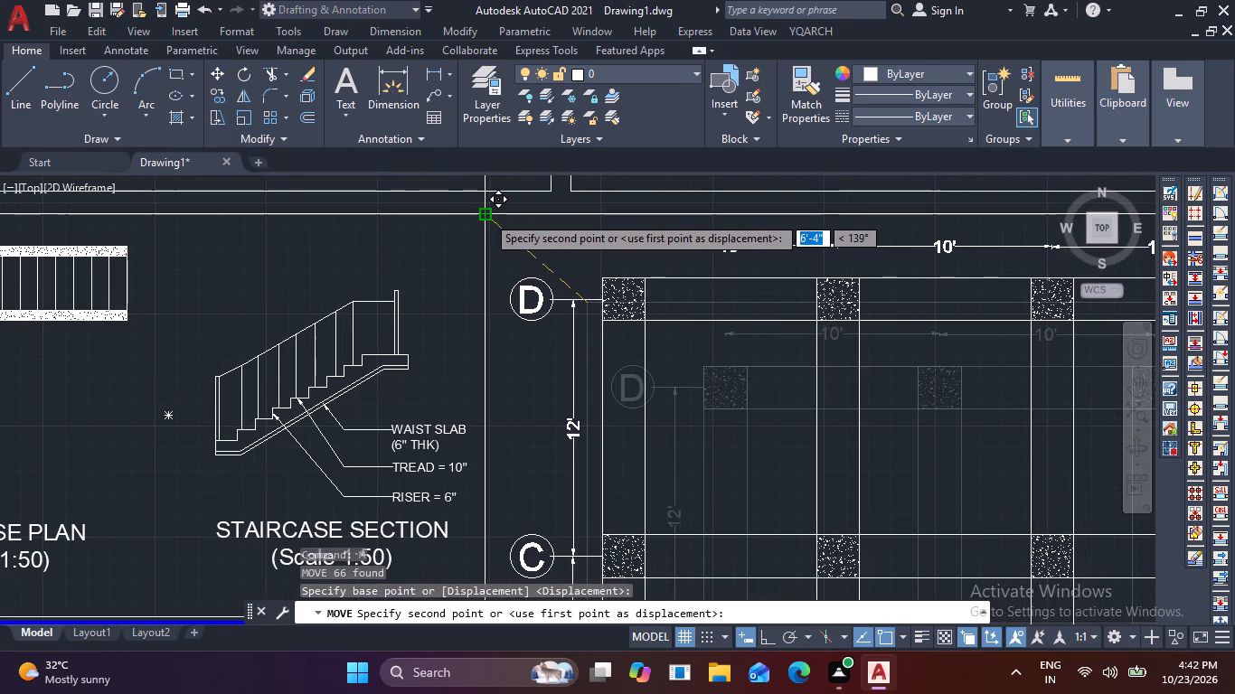
left_click(534, 218)
scroll(548, 231, "down", 3)
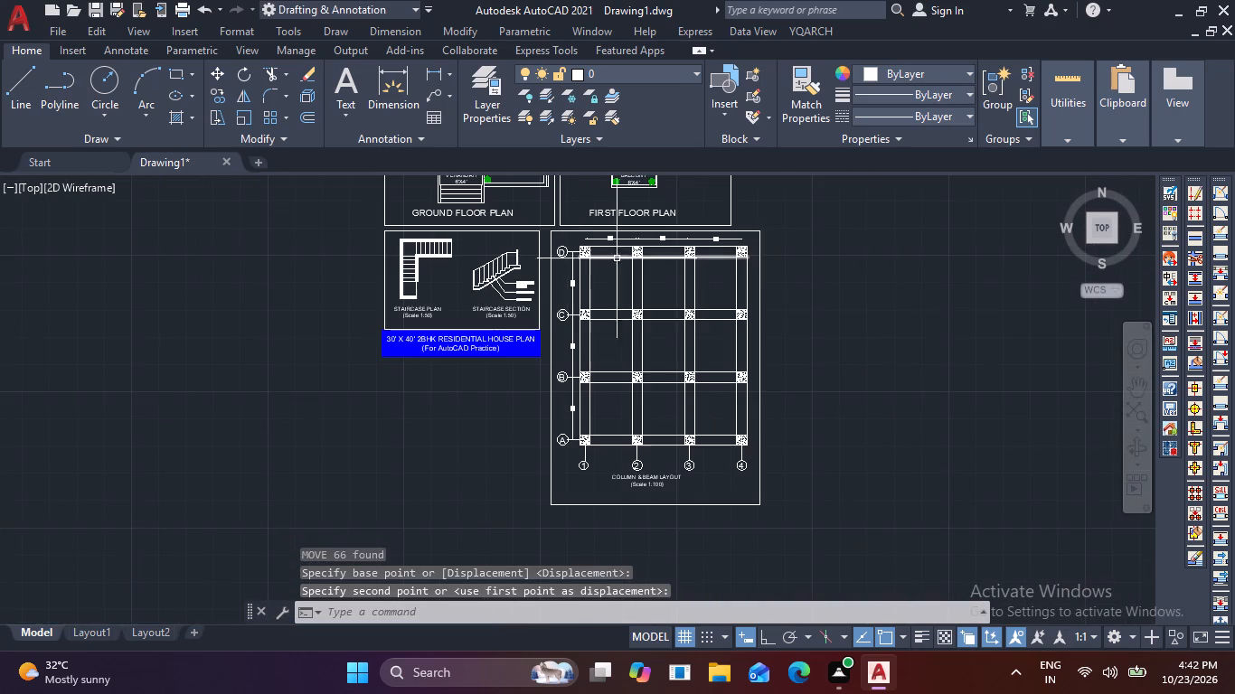
Move the blue-masked house plan title straight down about 4'-9", away from the staircase frame.
middle_click_drag(898, 317, 752, 445)
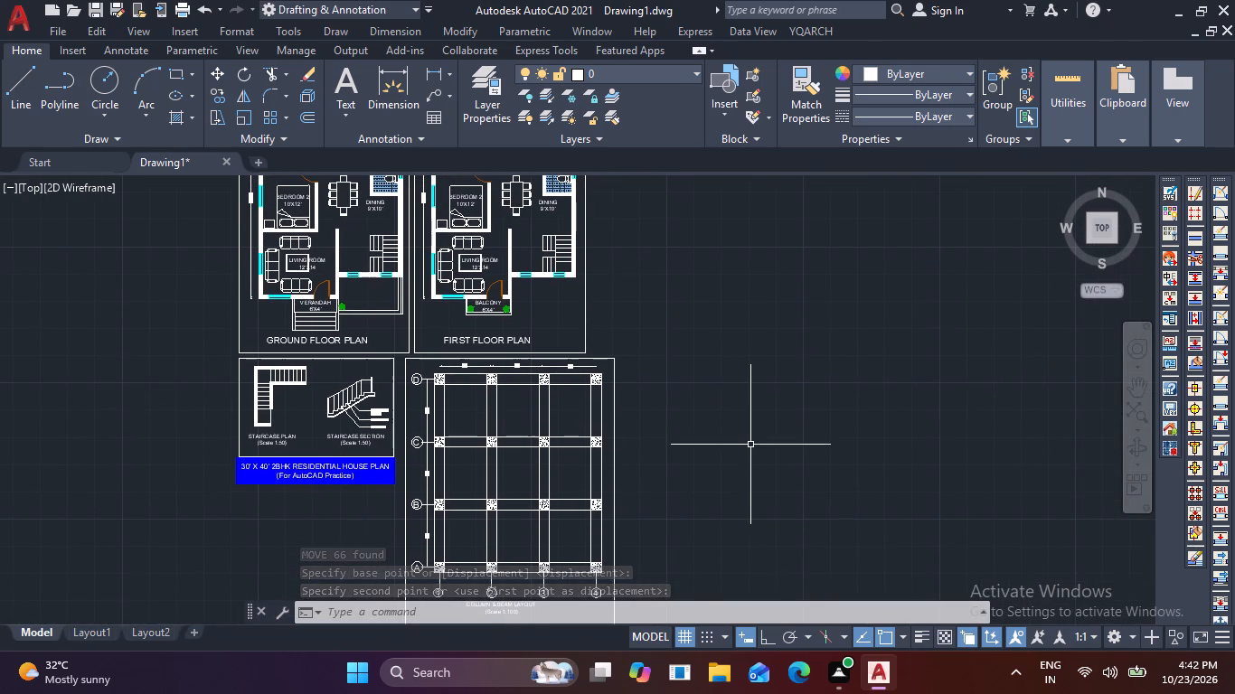
middle_click_drag(381, 470, 457, 377)
scroll(448, 382, "up", 3)
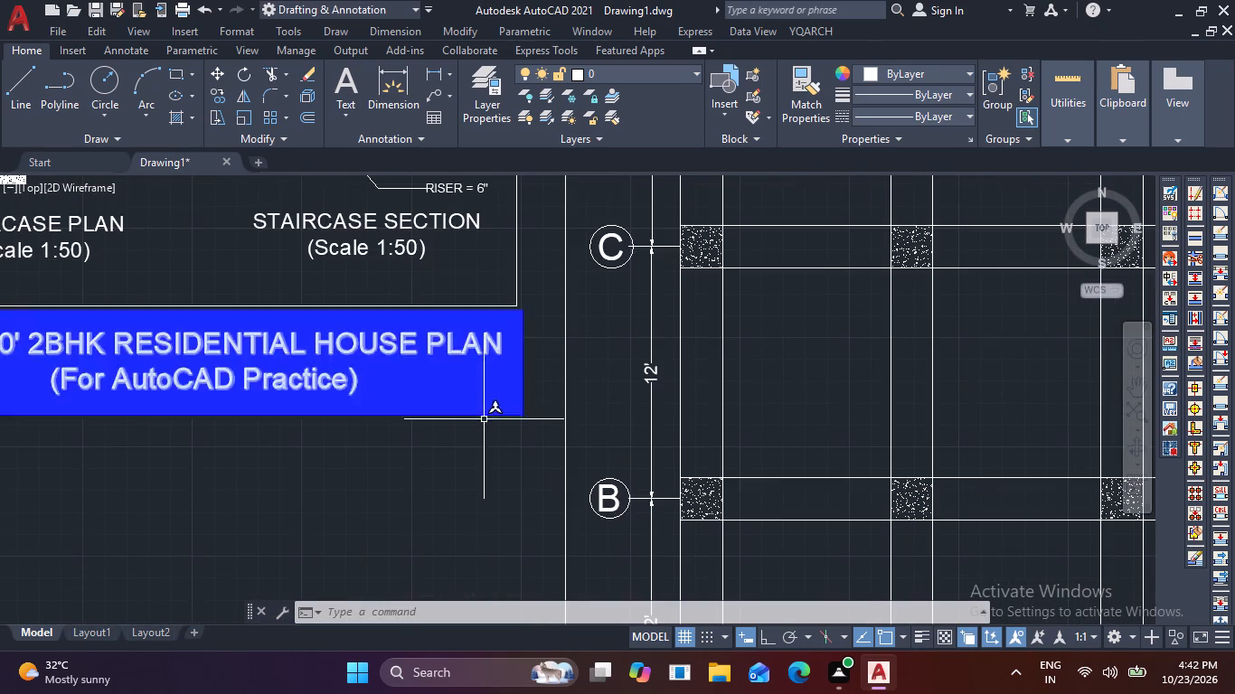
scroll(467, 434, "down", 1)
middle_click_drag(472, 436, 634, 472)
key("F8")
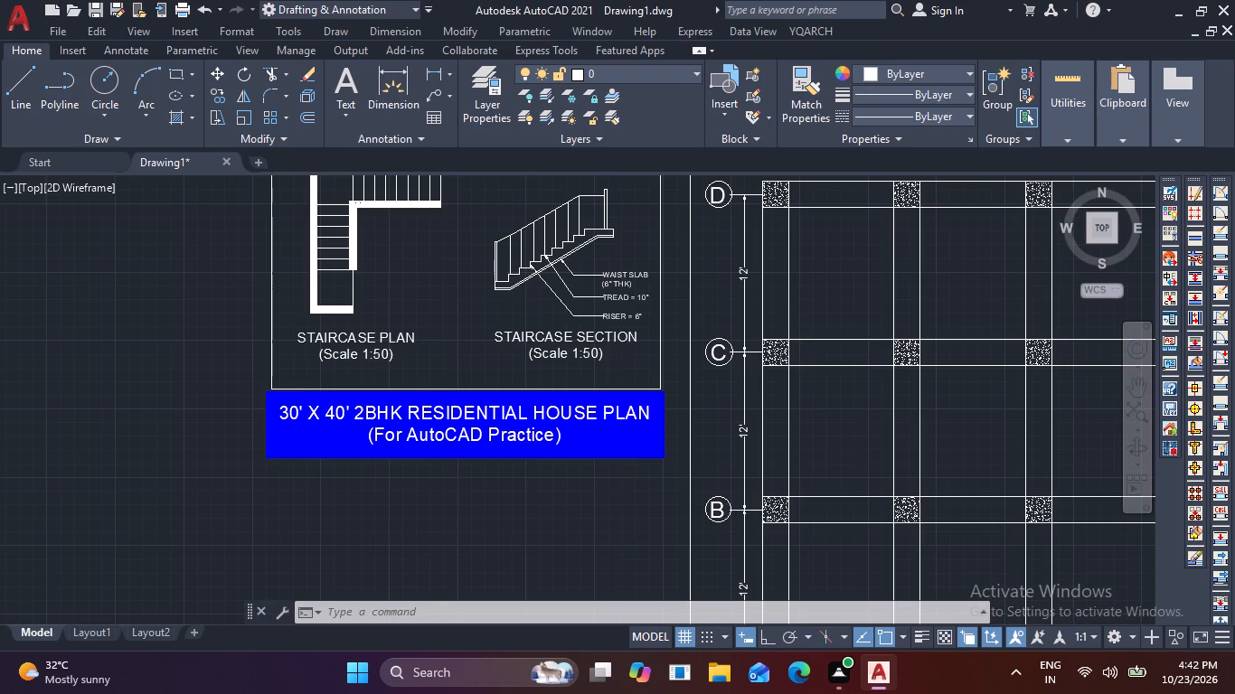
left_click(525, 414)
left_click(488, 448)
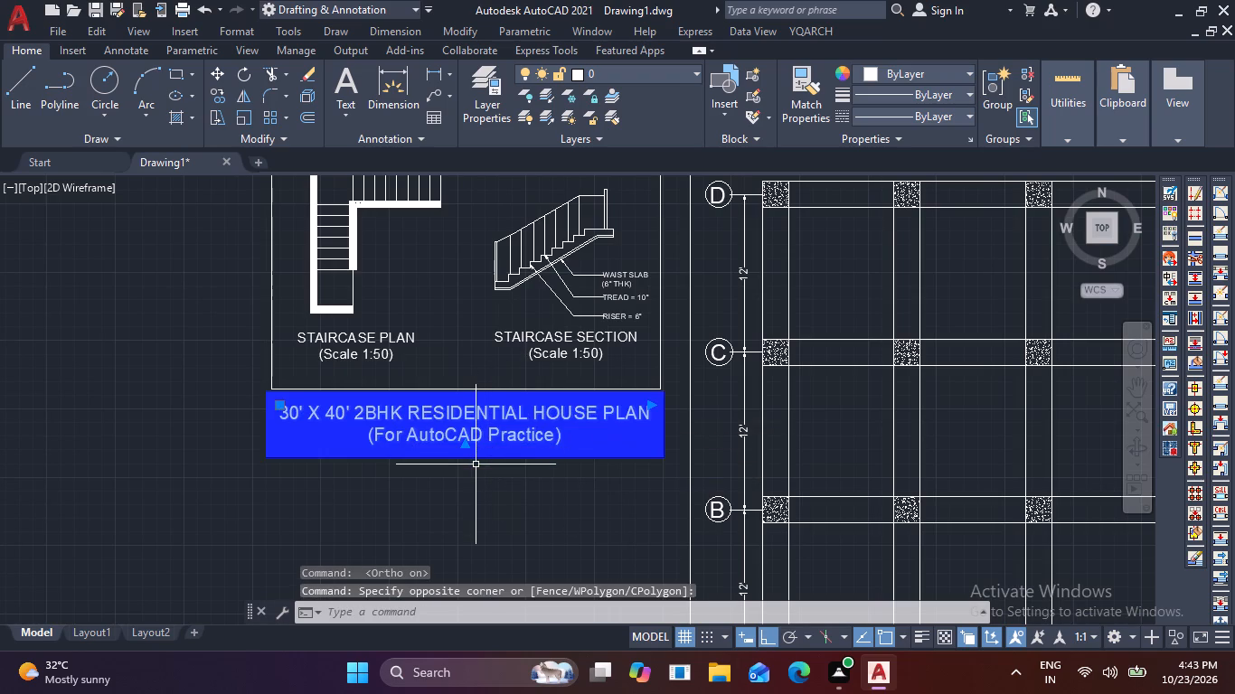
type("m")
key("space")
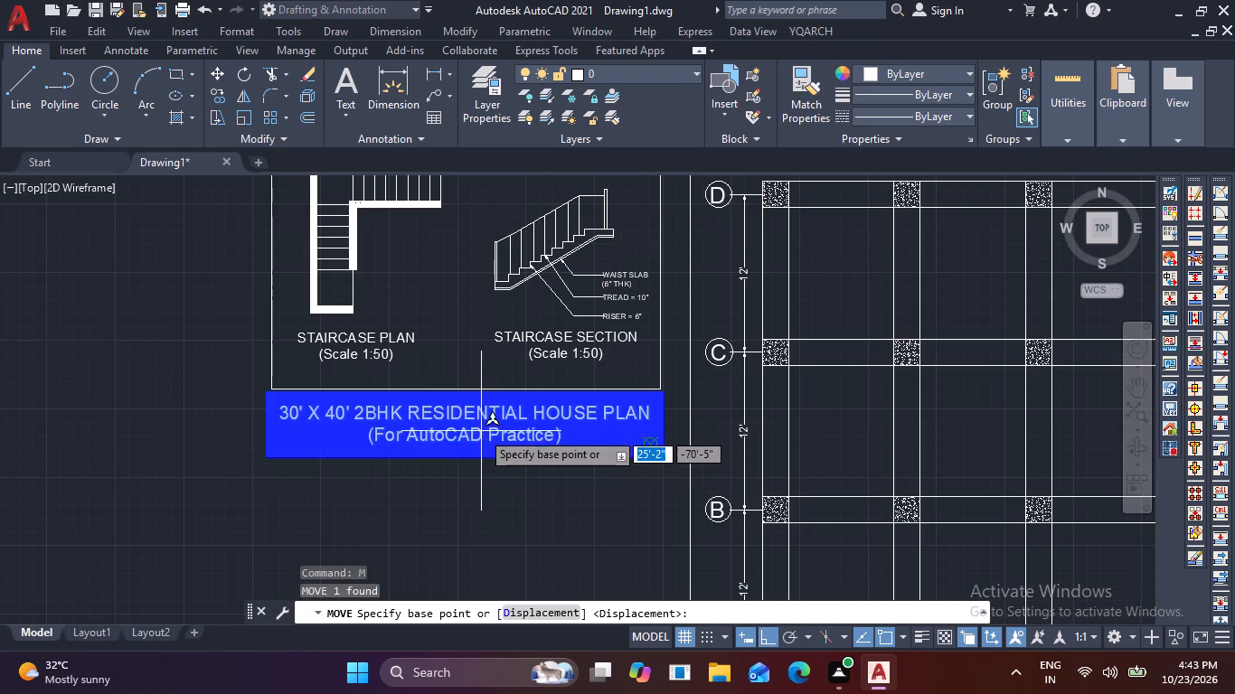
left_click(481, 425)
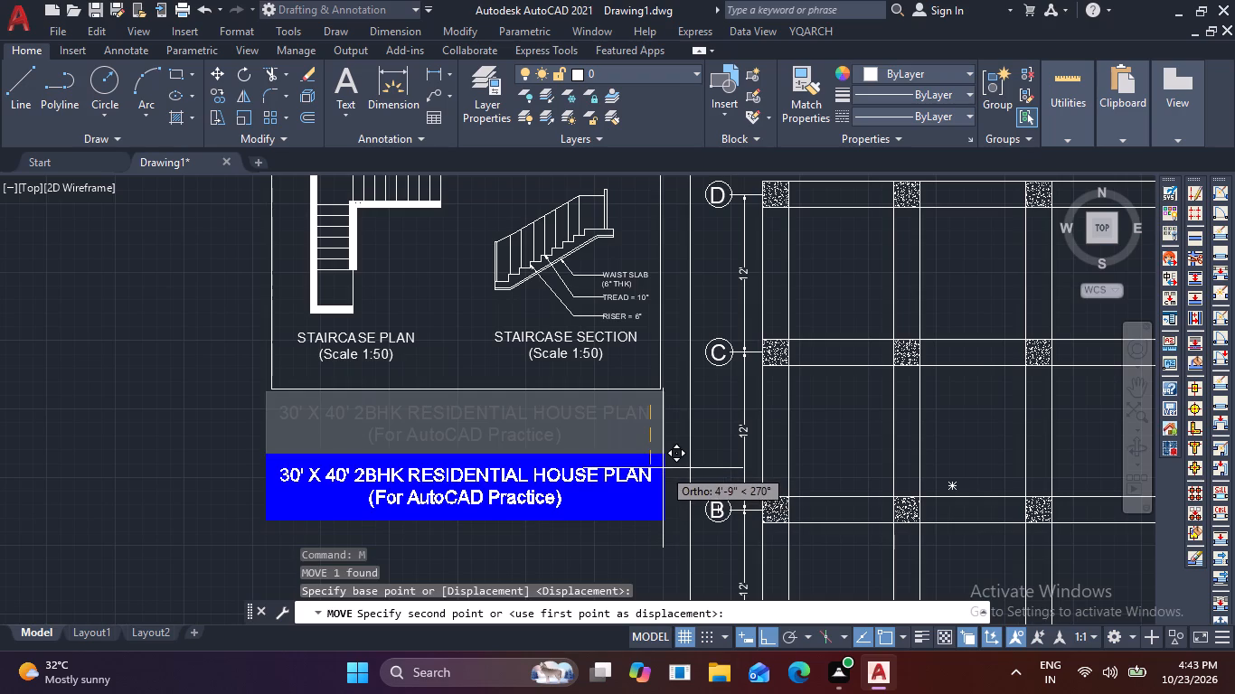
left_click(663, 468)
Examine the overall arrangement of the floor plans, staircase details, house plan title and column layout.
scroll(664, 468, "down", 3)
middle_click_drag(927, 449, 663, 556)
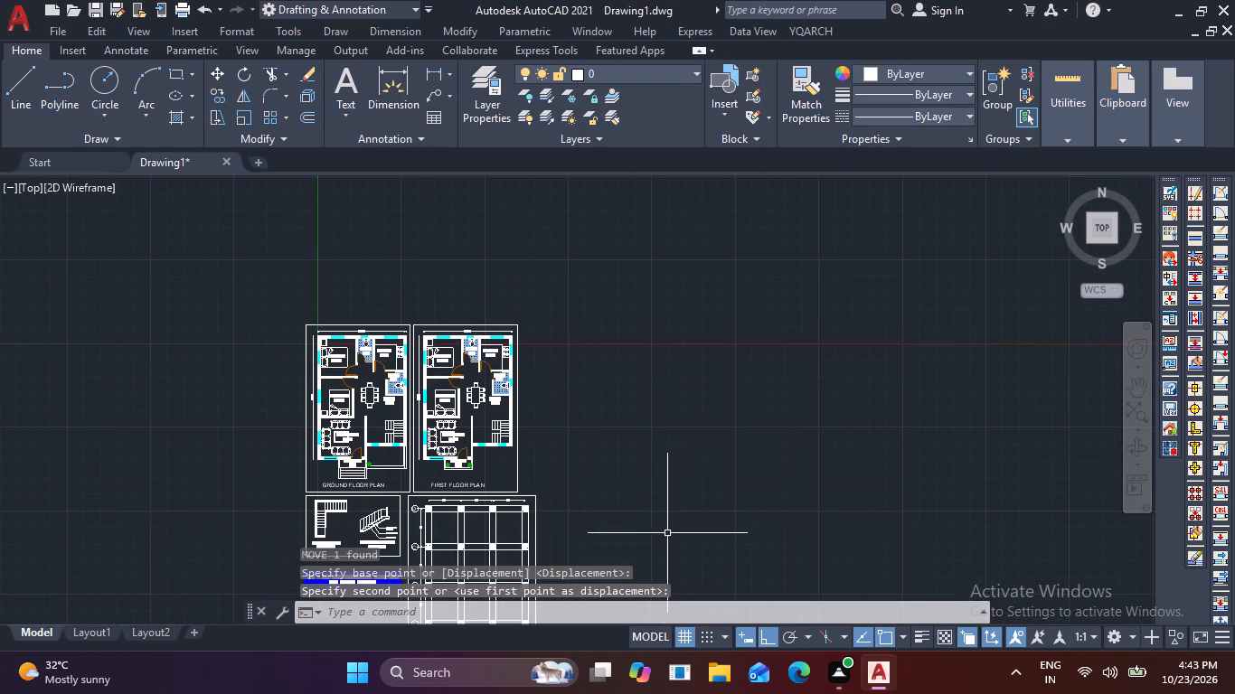
key("Escape")
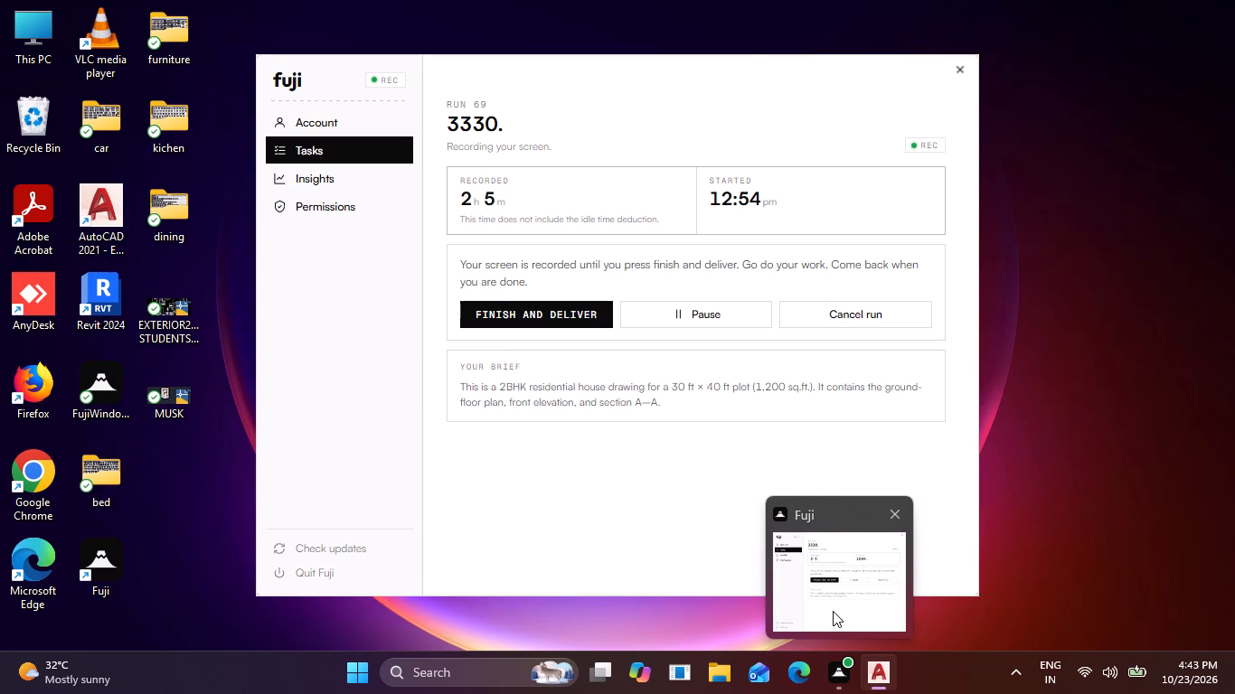
middle_click_drag(767, 389, 661, 363)
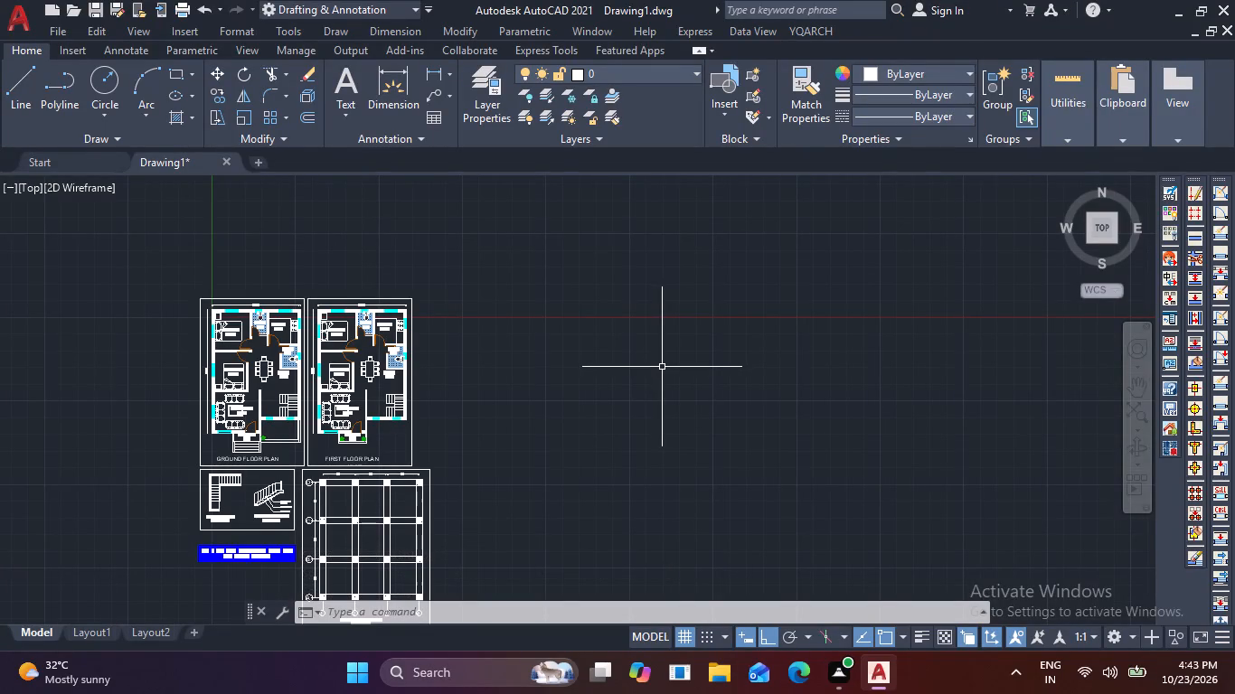
middle_click_drag(467, 476, 451, 449)
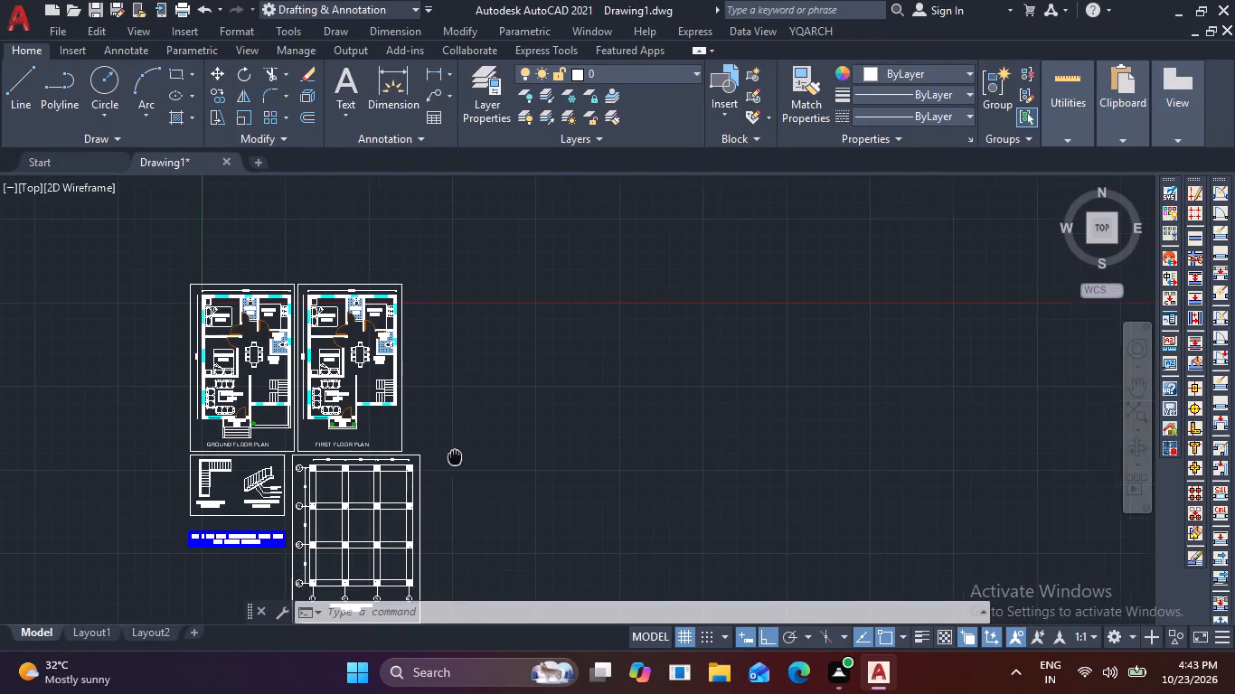
middle_click_drag(451, 449, 405, 352)
scroll(404, 364, "up", 2)
middle_click_drag(517, 403, 831, 595)
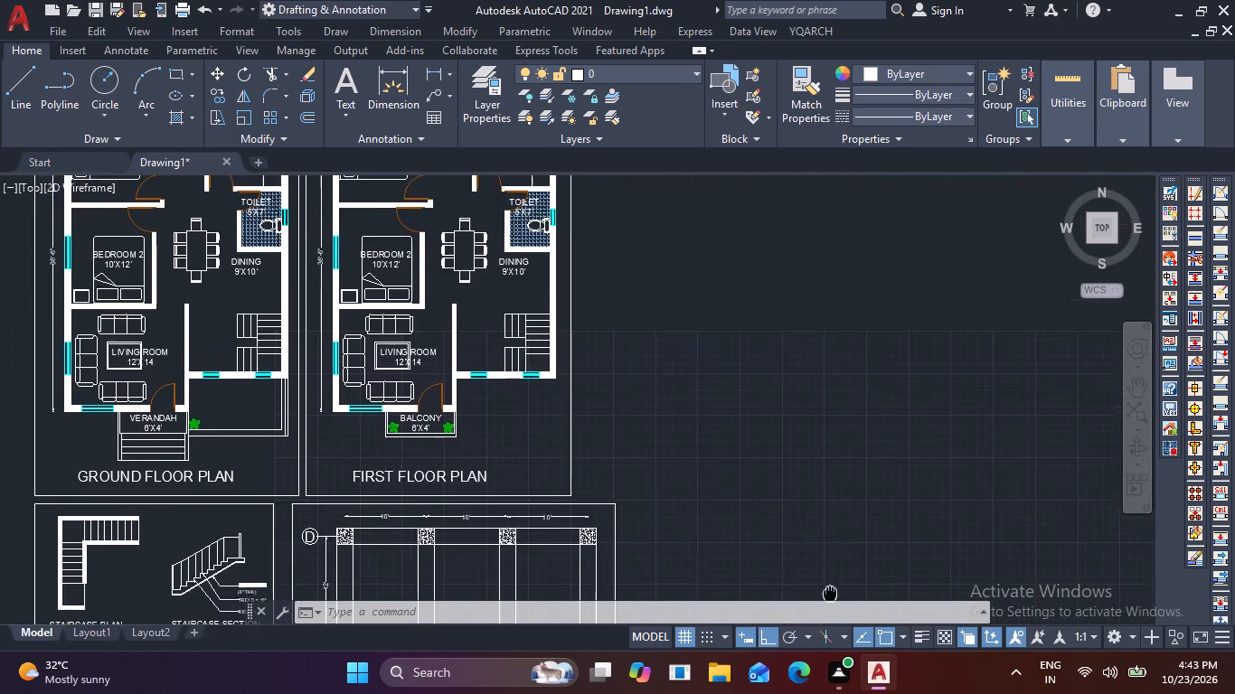
middle_click_drag(831, 595, 836, 600)
scroll(811, 529, "down", 2)
middle_click_drag(809, 526, 778, 399)
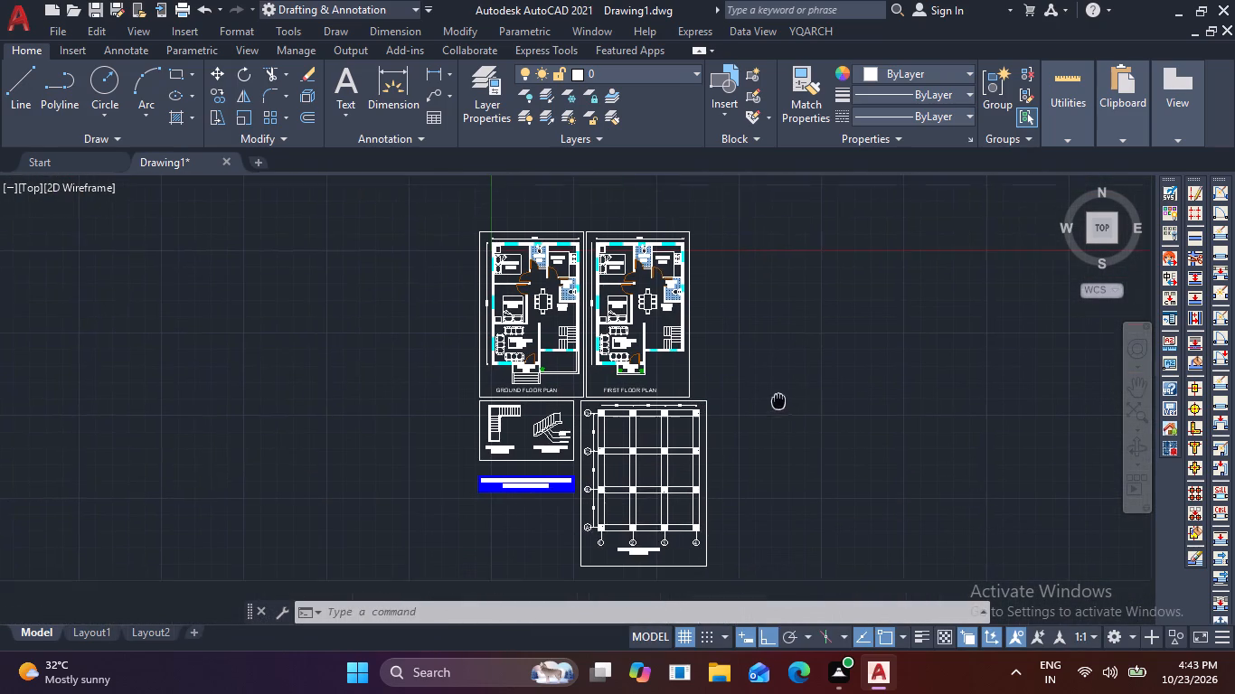
middle_click_drag(778, 399, 776, 393)
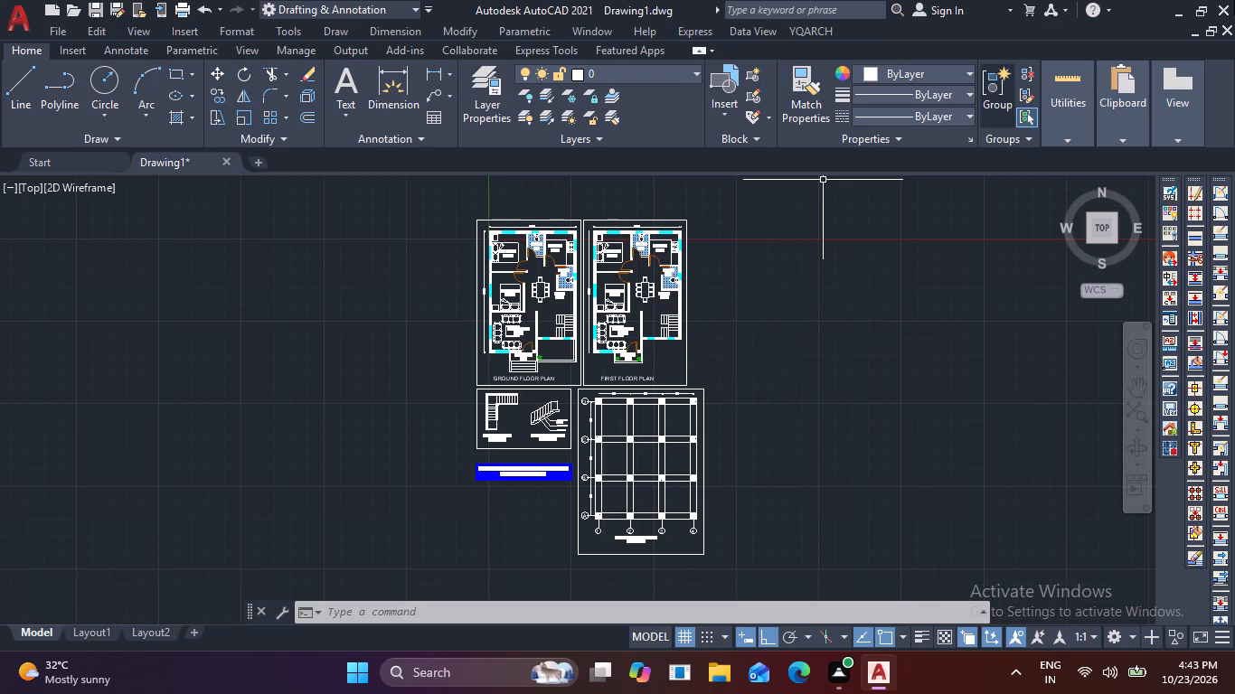
middle_click_drag(753, 382, 688, 358)
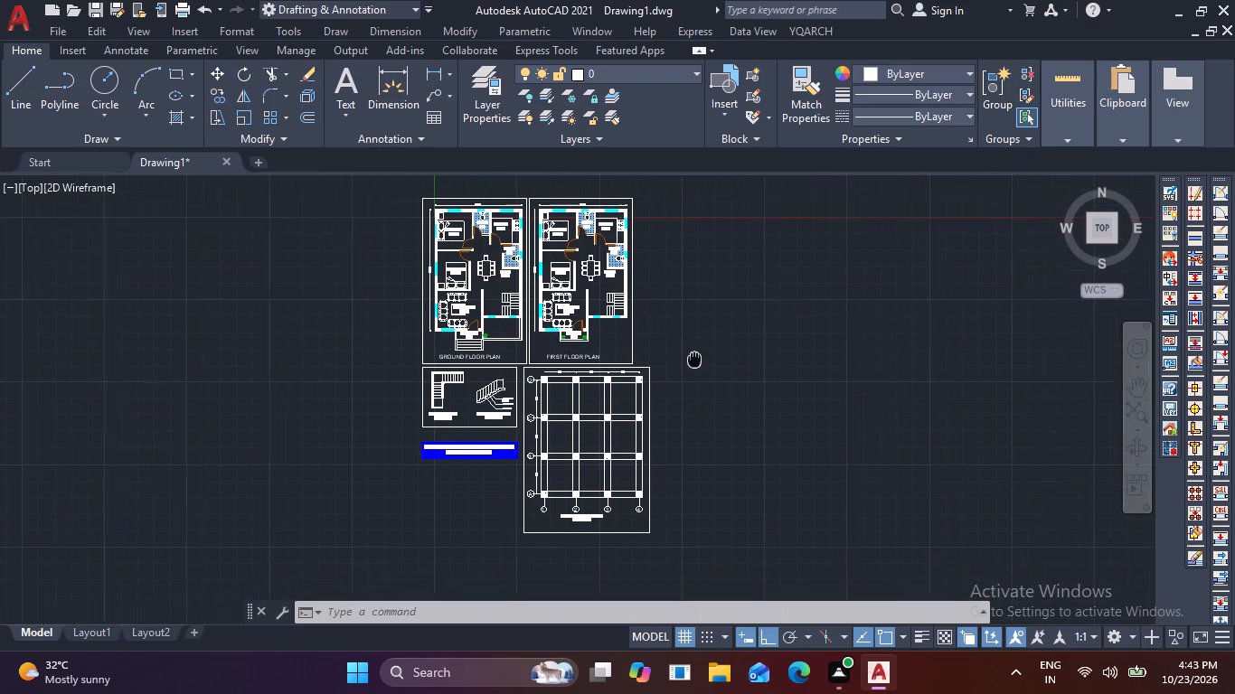
middle_click_drag(688, 358, 354, 418)
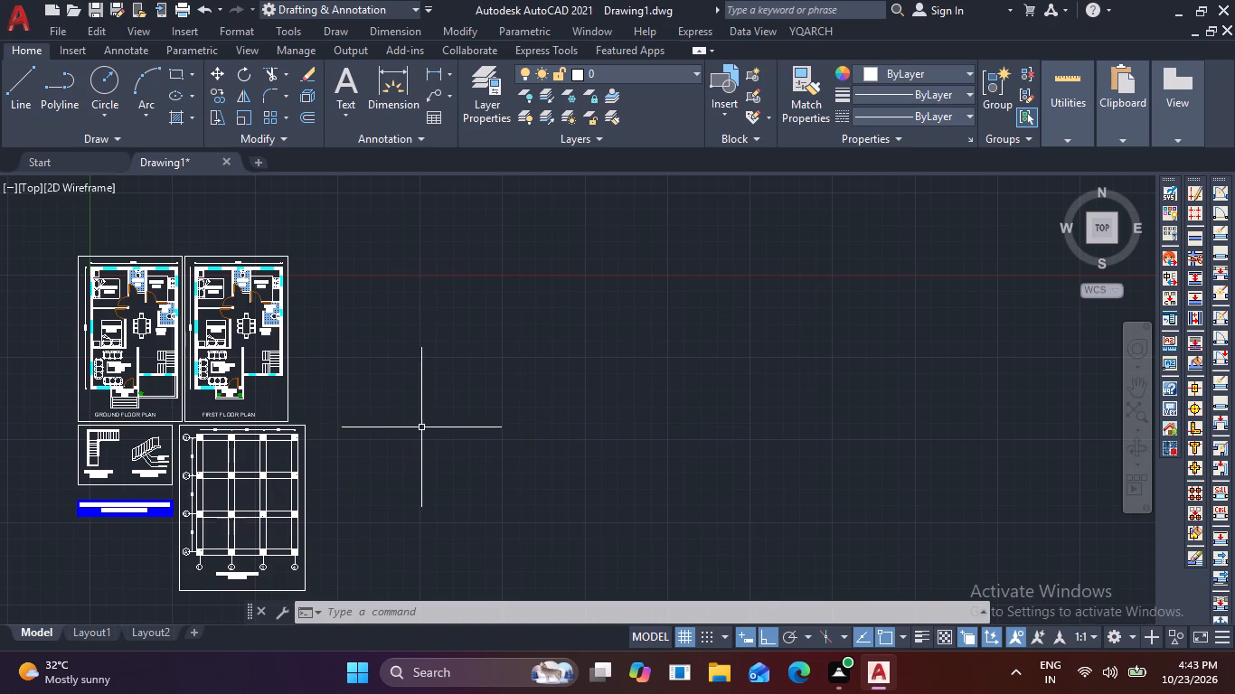
scroll(425, 425, "up", 1)
scroll(425, 425, "down", 1)
middle_click_drag(381, 408, 625, 399)
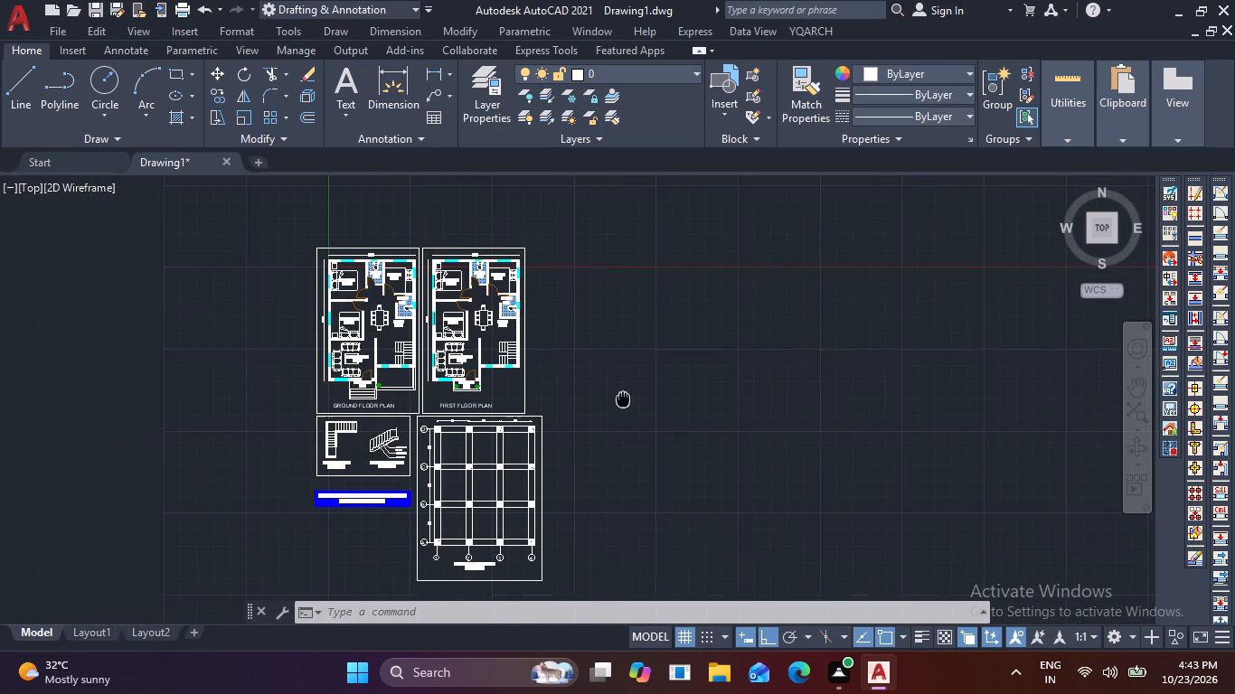
middle_click_drag(625, 399, 633, 364)
scroll(514, 267, "up", 2)
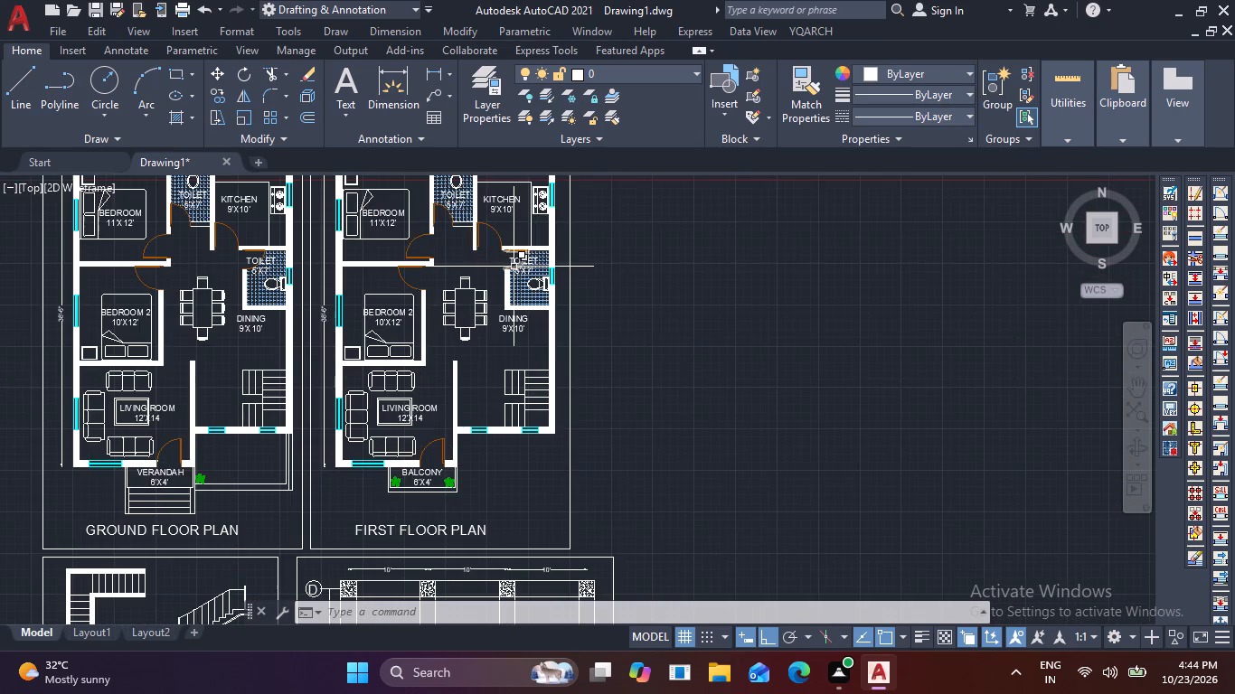
Draw a vertical line about 42'-7" long in the empty space to the right of the FIRST FLOOR PLAN frame.
scroll(564, 289, "down", 2)
middle_click_drag(544, 327, 432, 350)
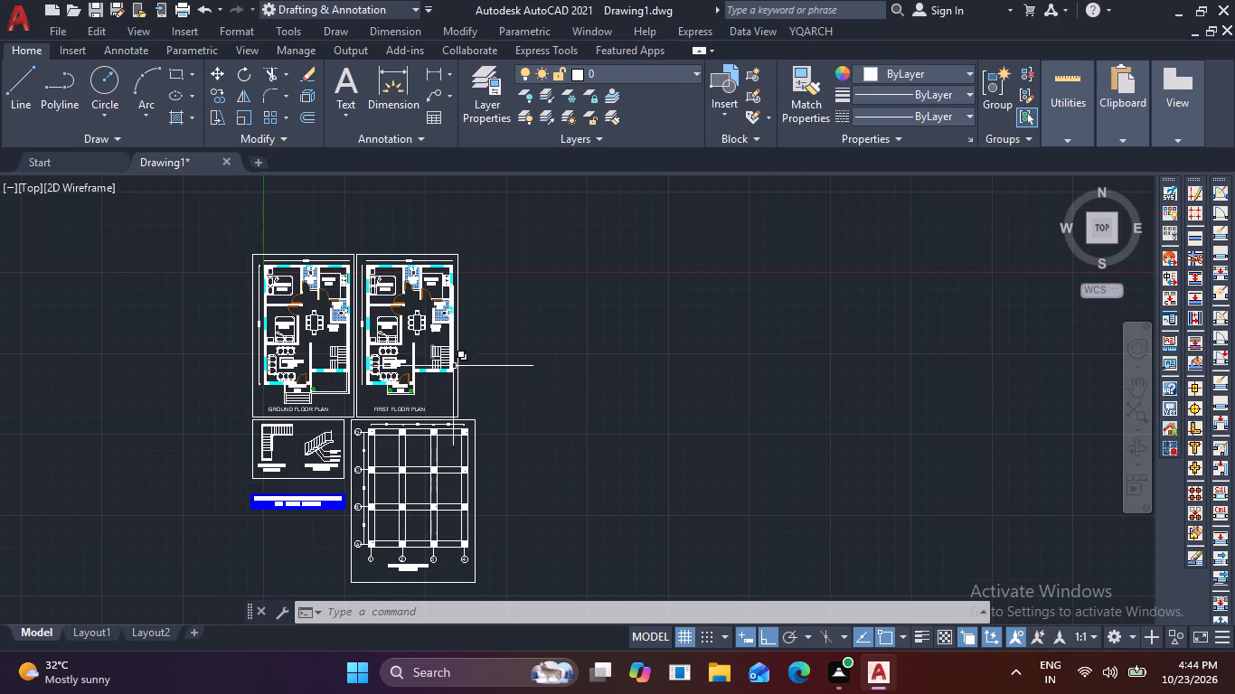
key("Escape")
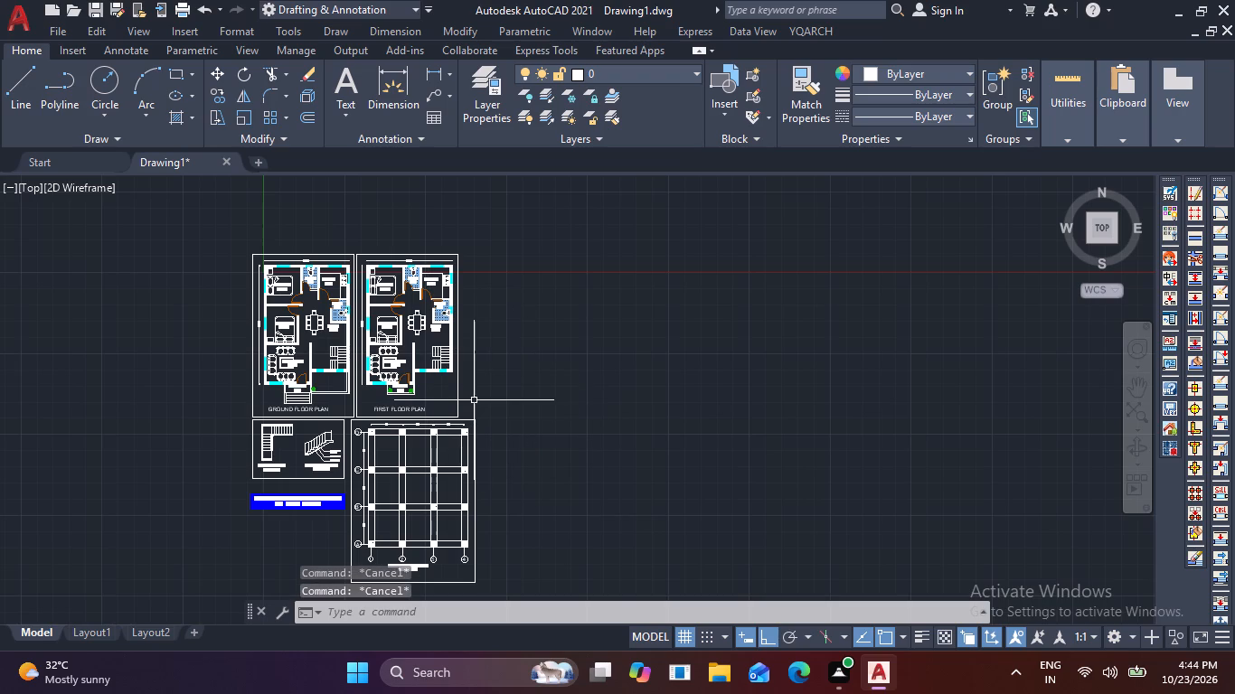
key("l")
key("space")
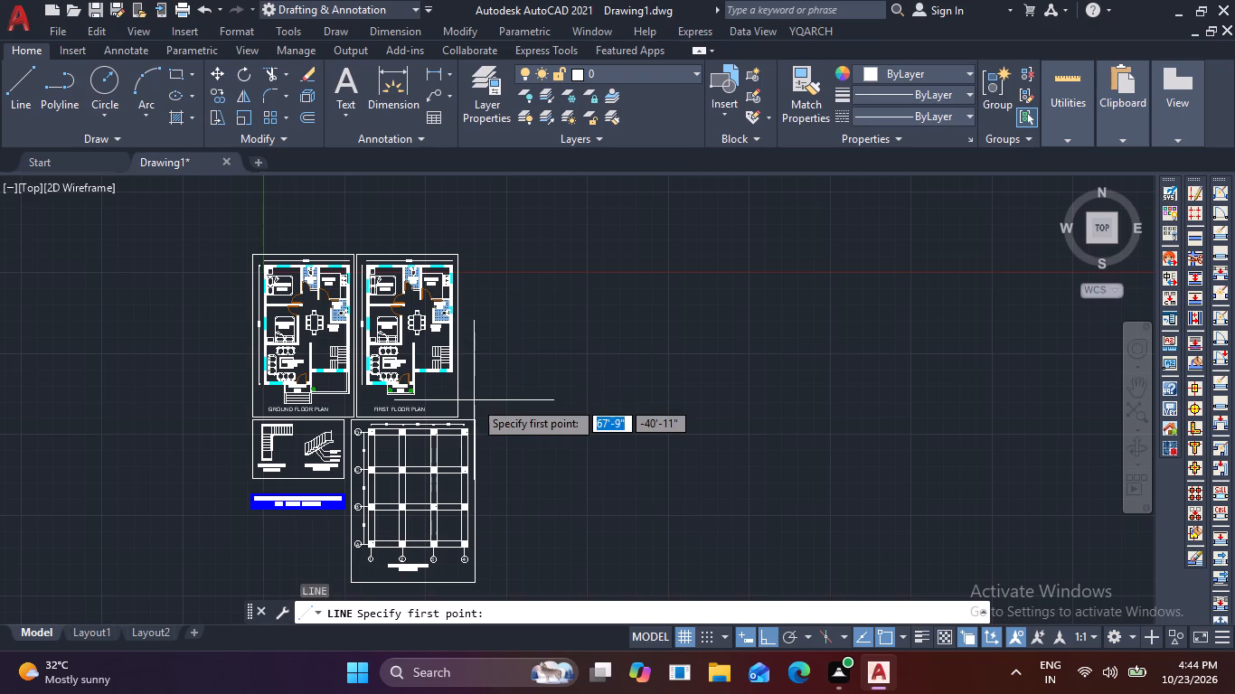
scroll(537, 428, "up", 2)
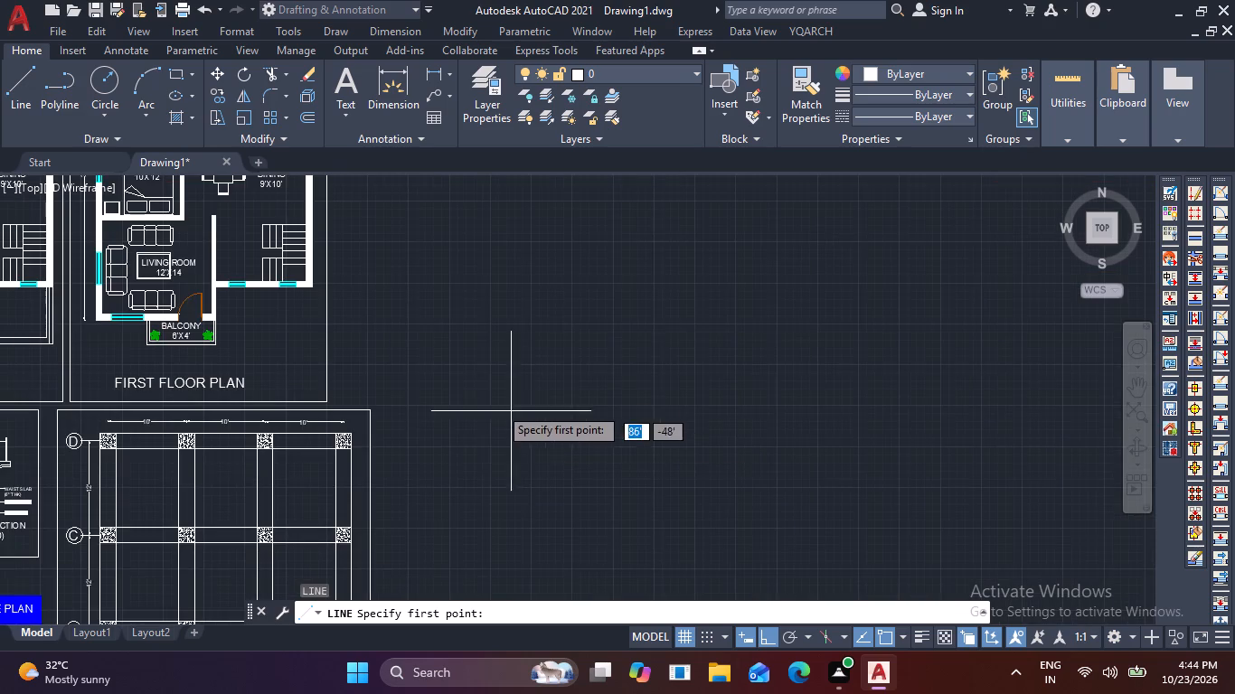
left_click(452, 390)
scroll(501, 247, "down", 1)
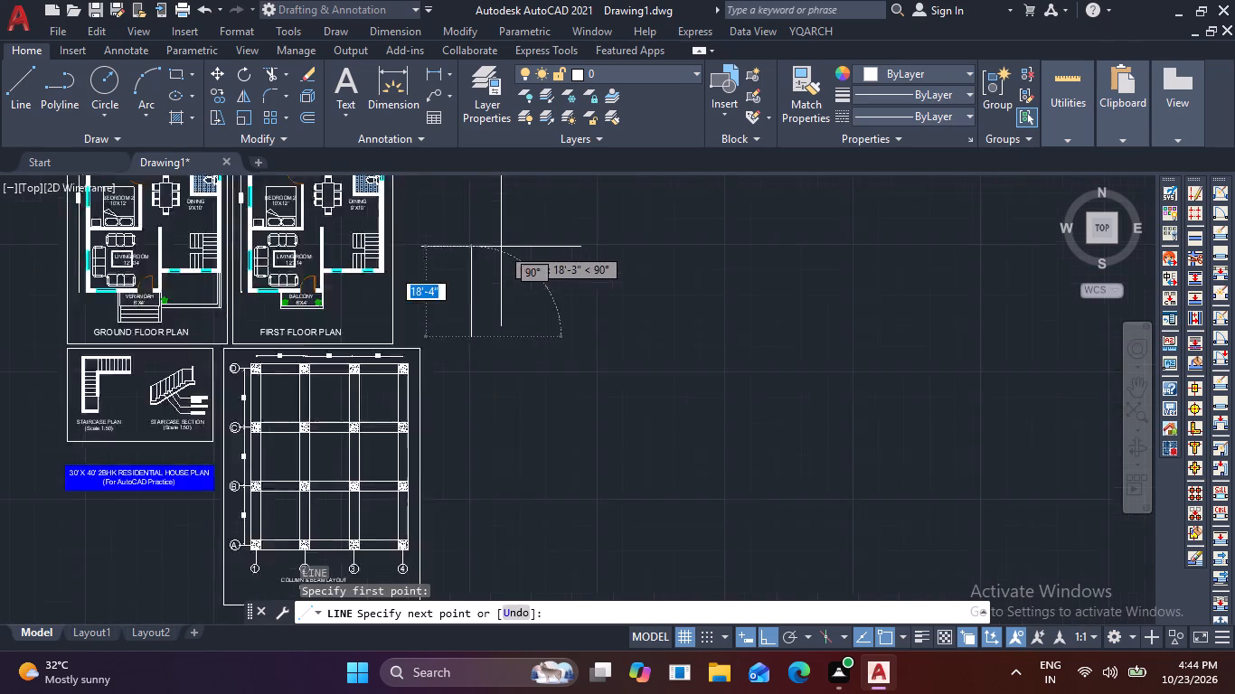
scroll(501, 247, "down", 1)
middle_click_drag(523, 335, 512, 428)
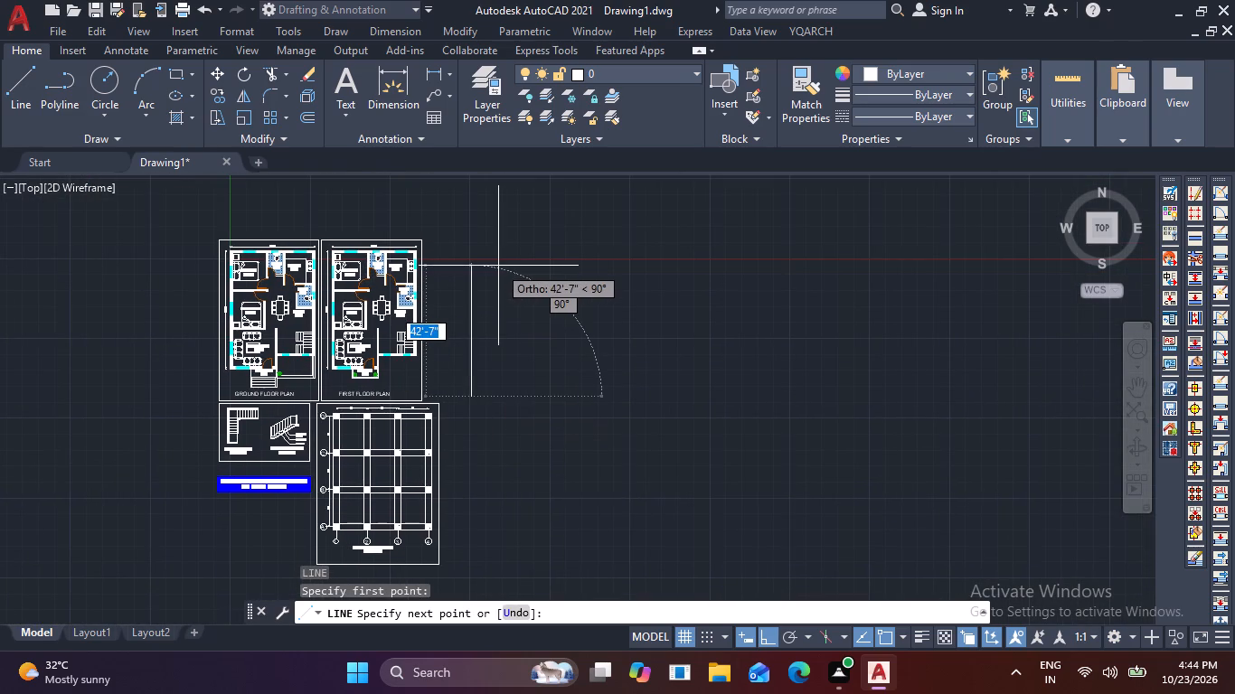
left_click(498, 266)
key("Escape")
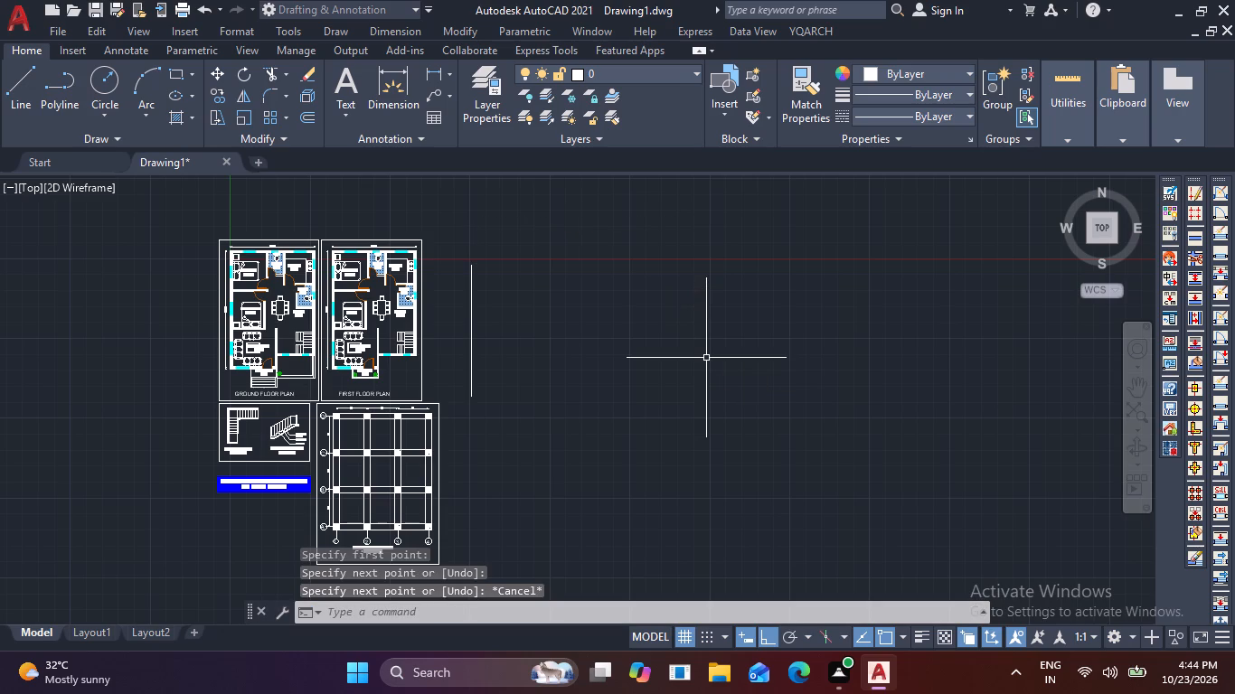
key("Escape")
key("Escape")
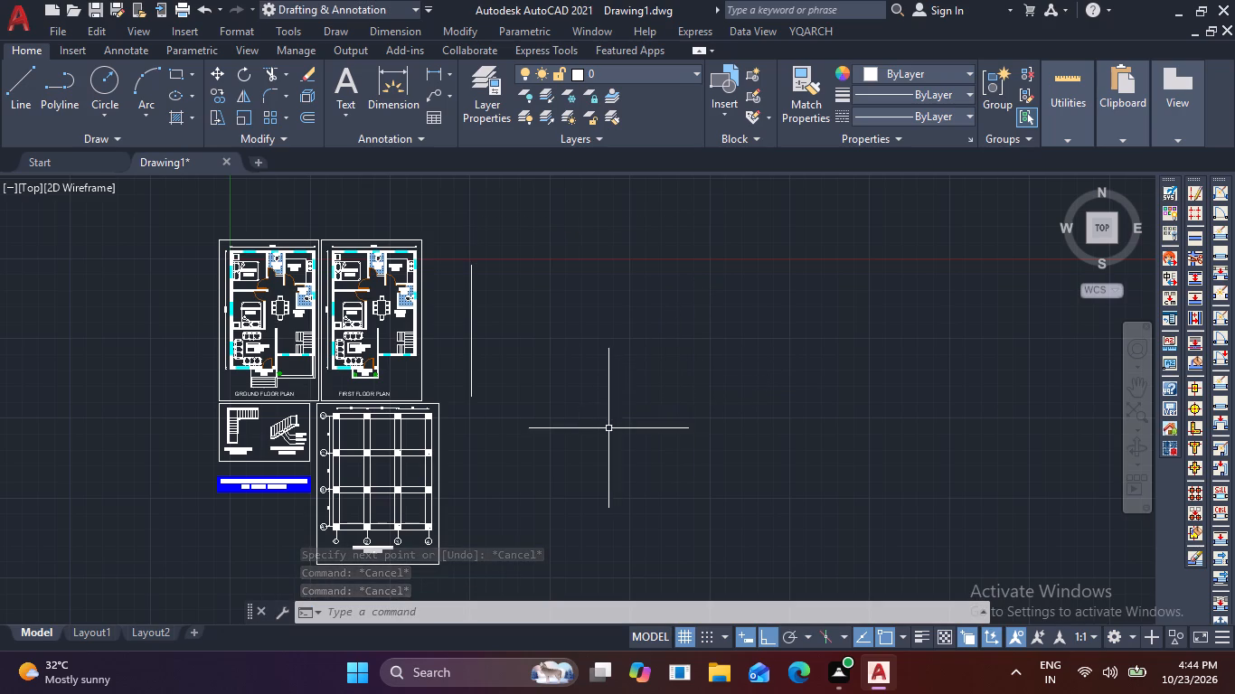
Offset the new vertical line 9" to the right to form the first wall.
middle_click_drag(515, 405, 606, 491)
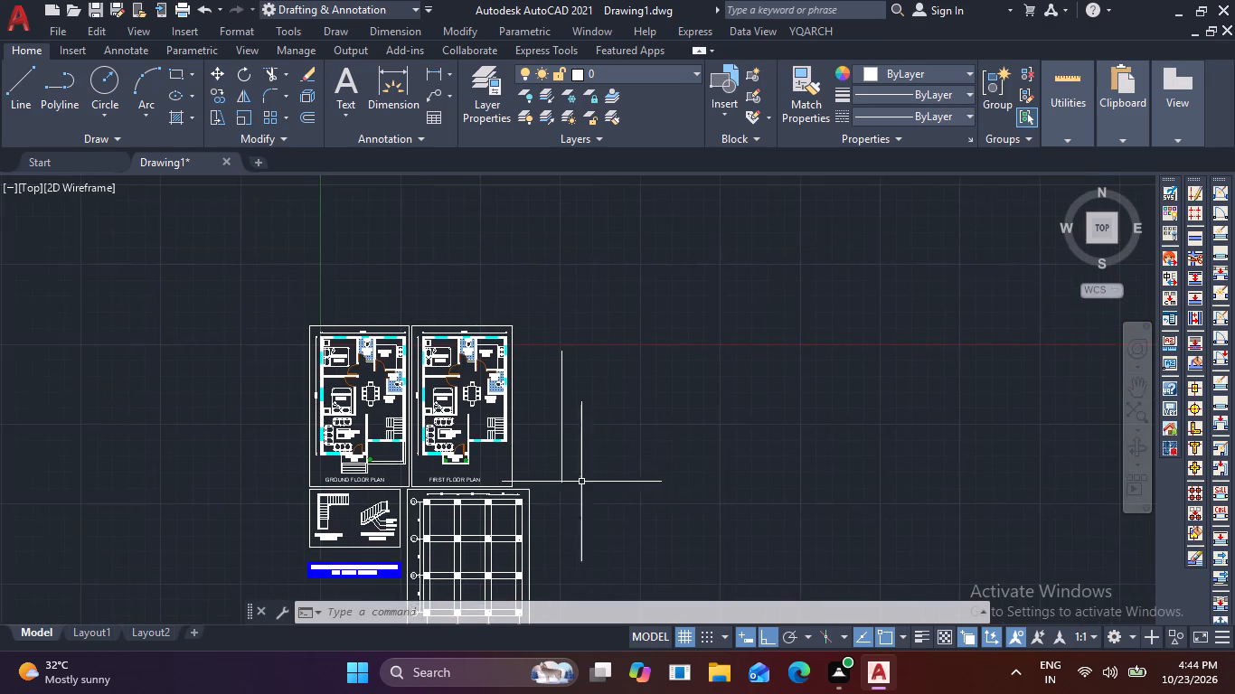
scroll(570, 474, "up", 1)
key("o")
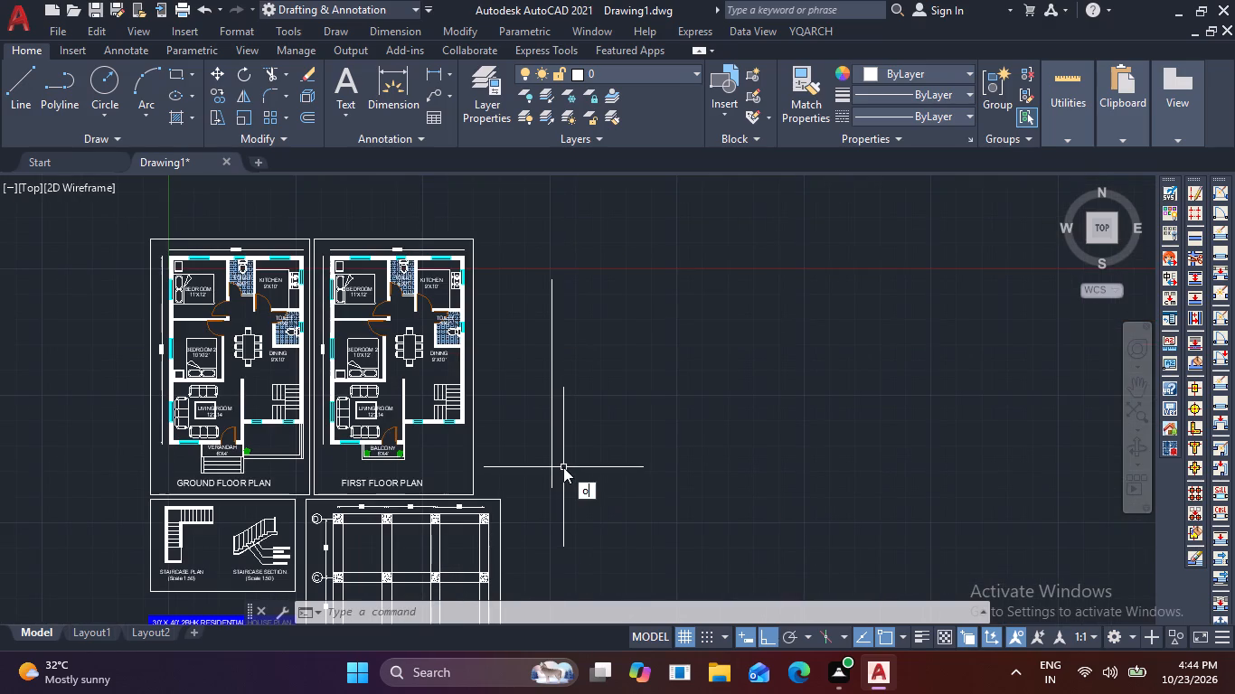
key("Return")
key("9")
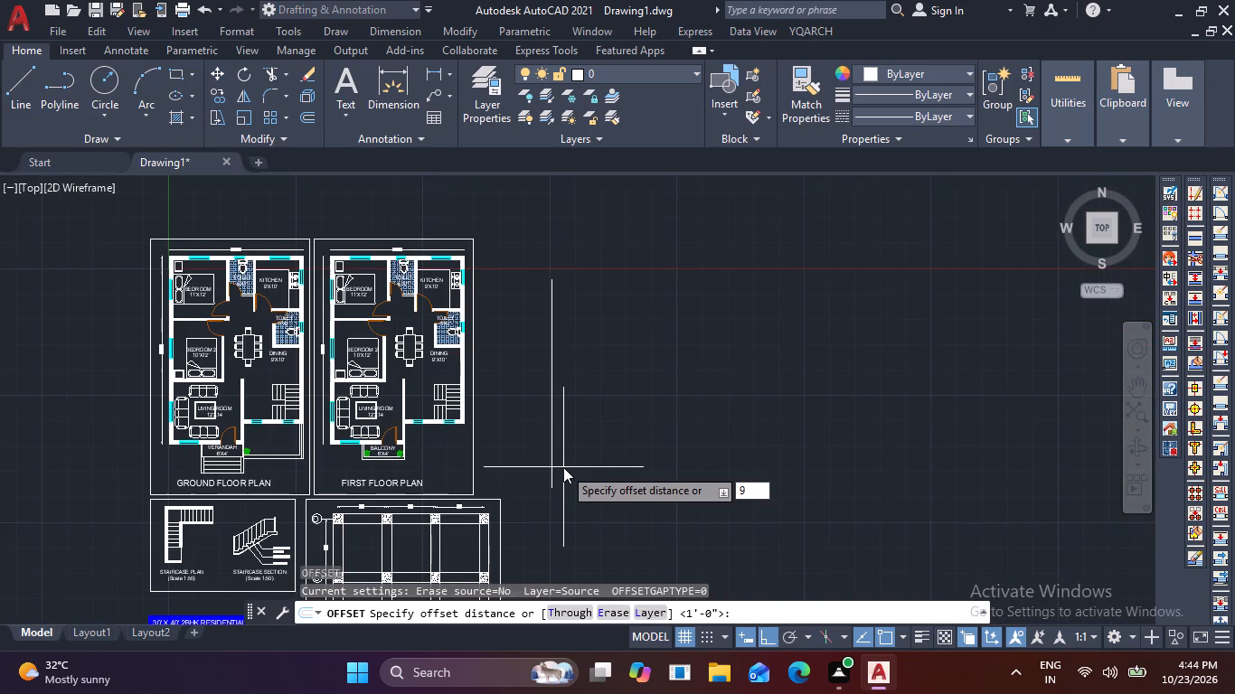
key("Return")
left_click(551, 454)
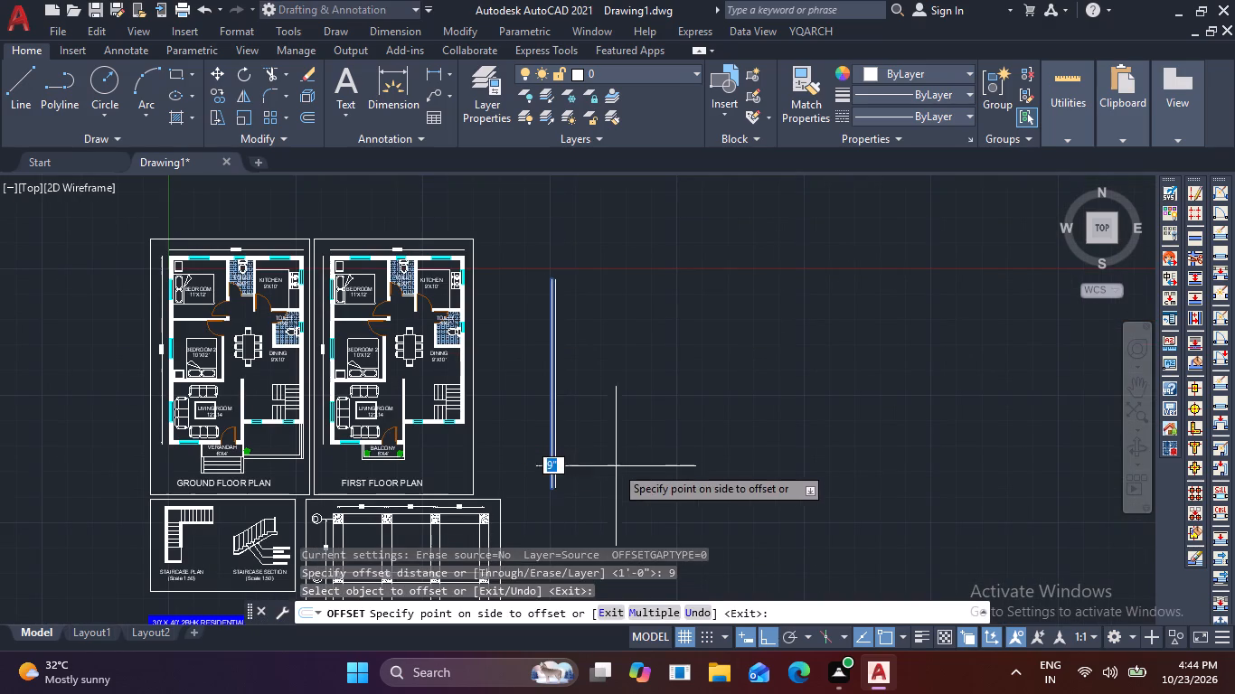
left_click(637, 466)
Add a second 9" thick wall by offsetting the first wall's right face 10' and that new line 9" further right.
scroll(542, 458, "up", 2)
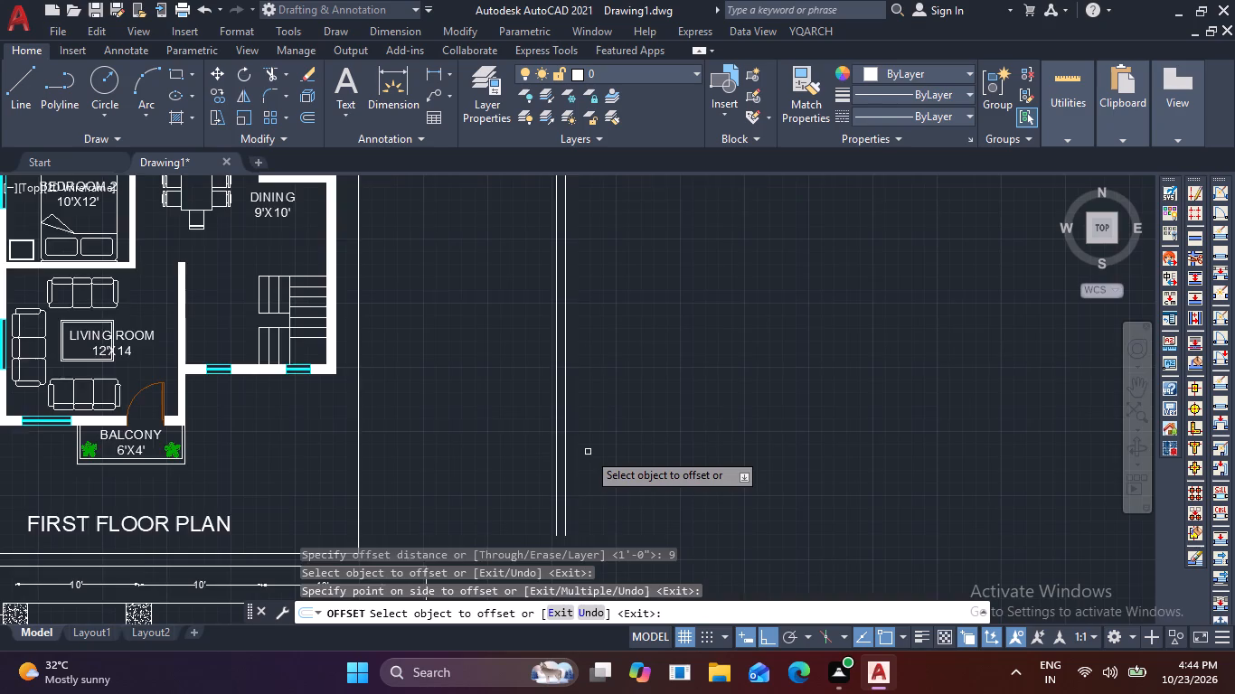
scroll(588, 452, "down", 1)
scroll(578, 481, "up", 2)
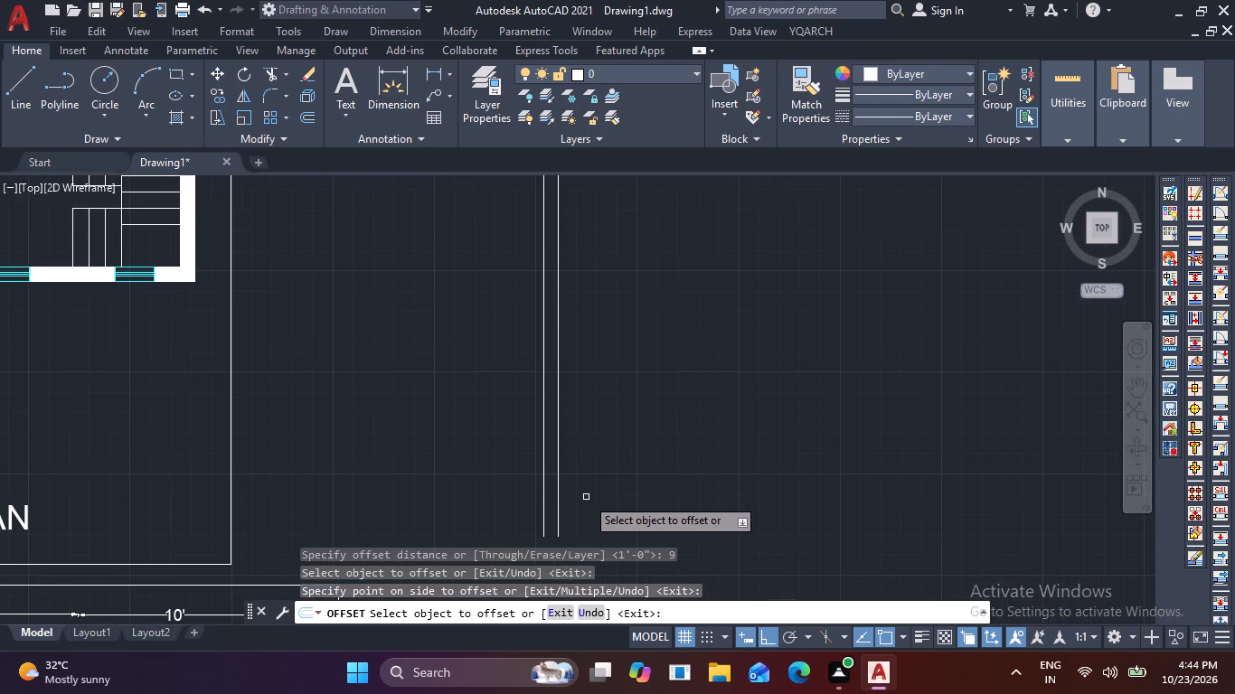
middle_click_drag(586, 497, 606, 401)
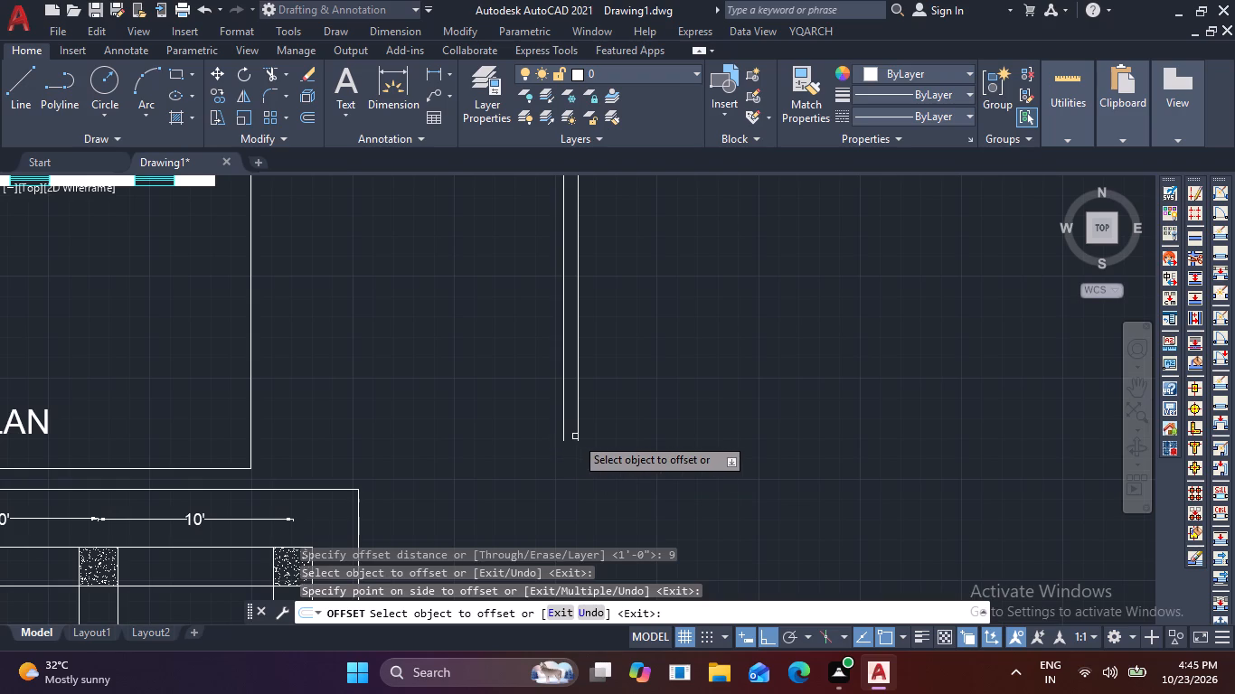
left_click(579, 428)
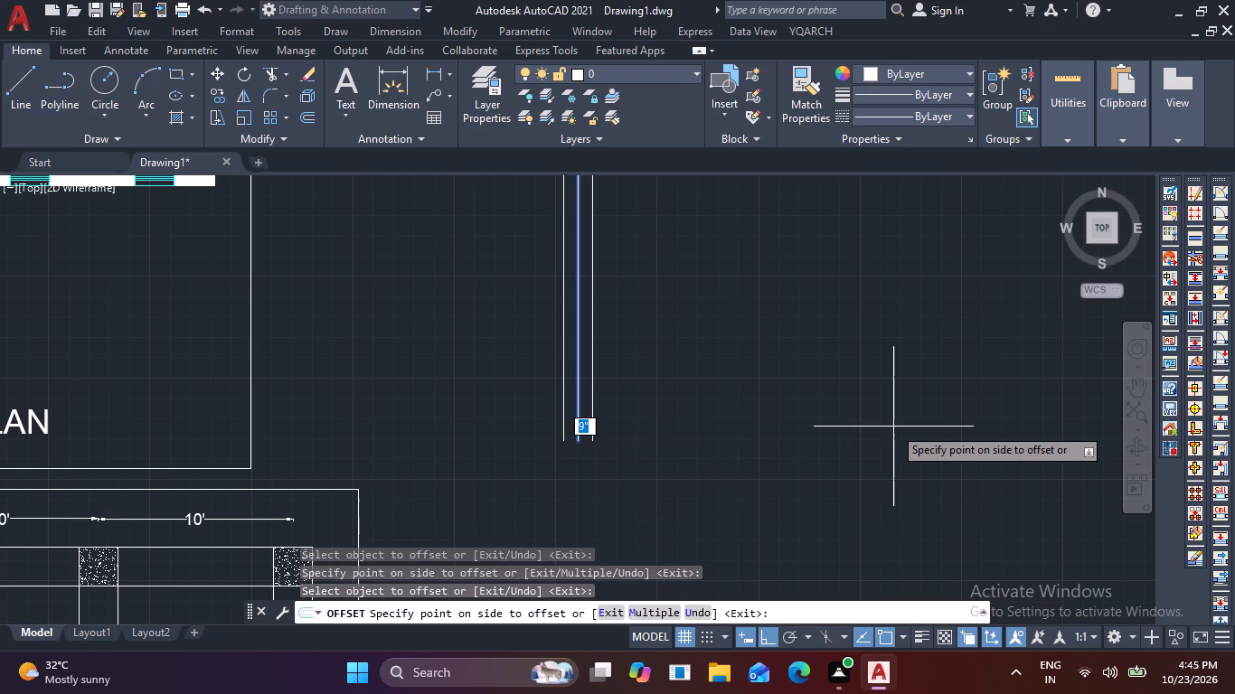
key("1")
key("0")
key("apostrophe")
key("Return")
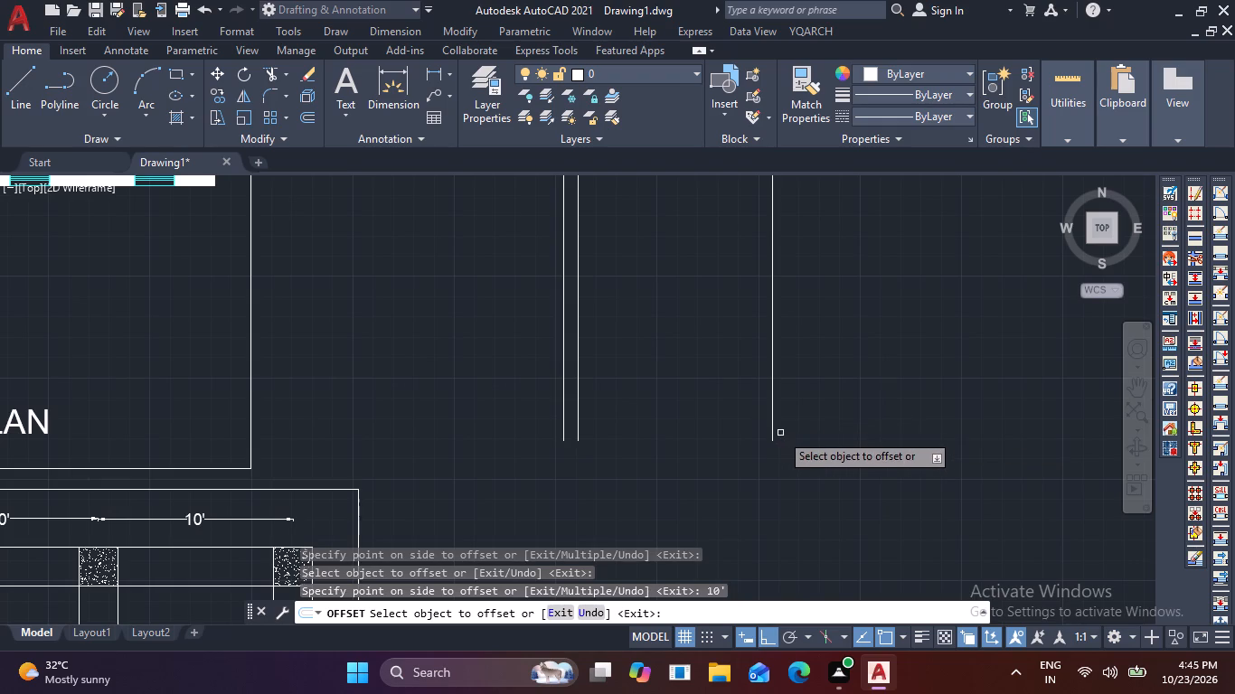
left_click(770, 427)
left_click(858, 421)
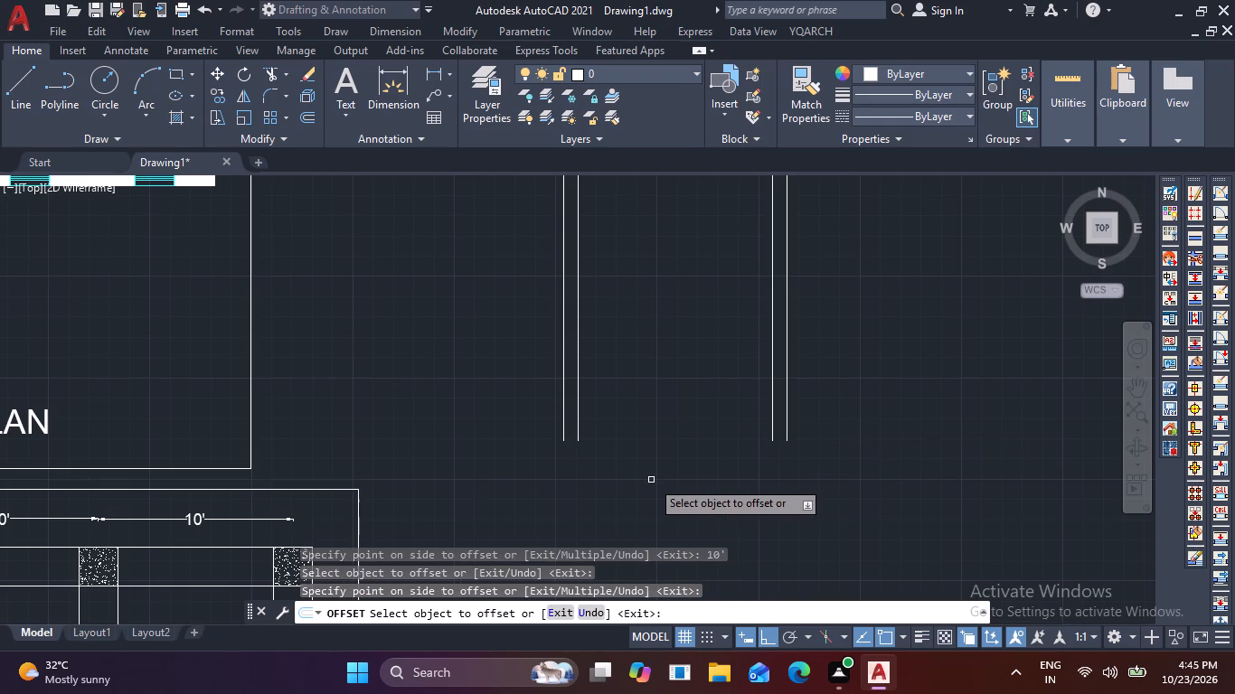
key("Escape")
key("Escape")
key("Escape")
key("Escape")
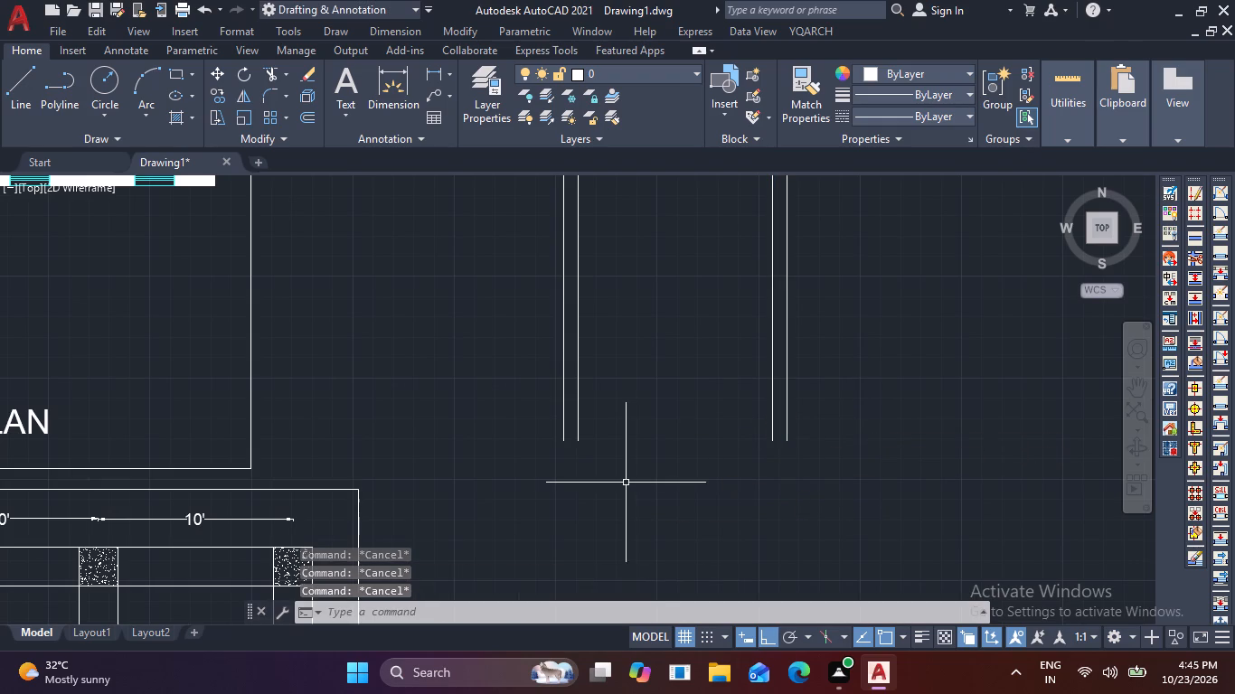
key("Escape")
Draw a 1'-6" deep rectangular footing block under the left wall, projecting 6" beyond each wall face.
type("l")
key("space")
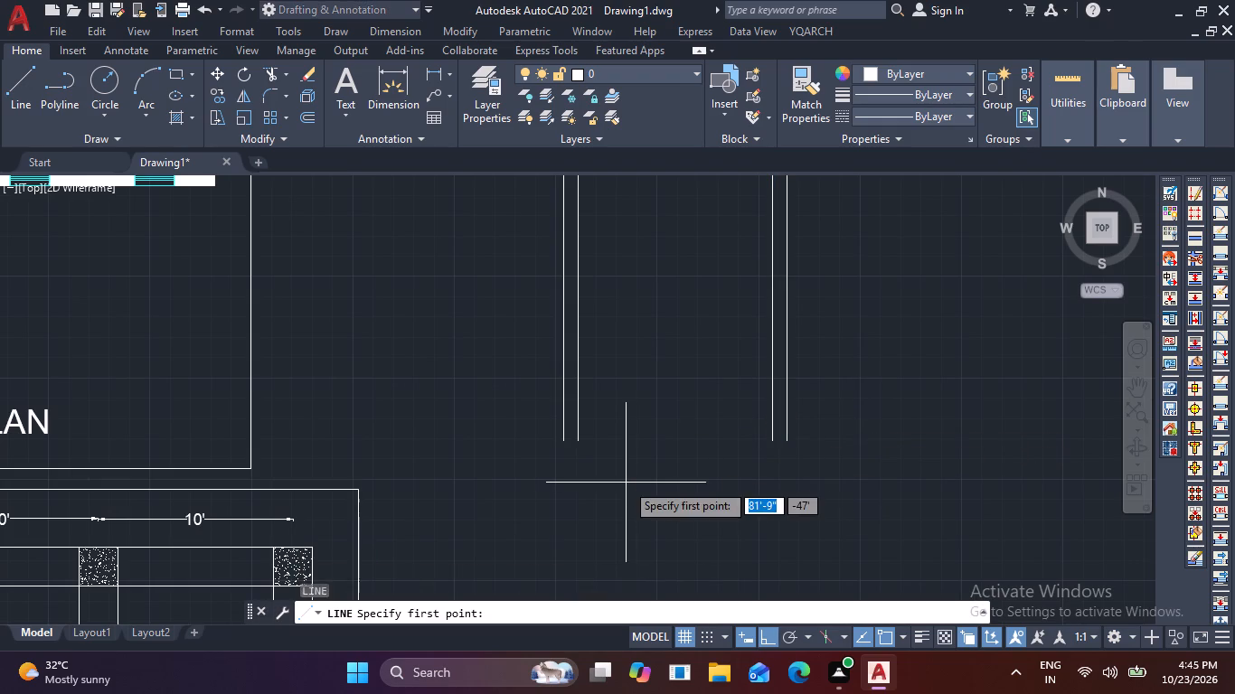
left_click(558, 438)
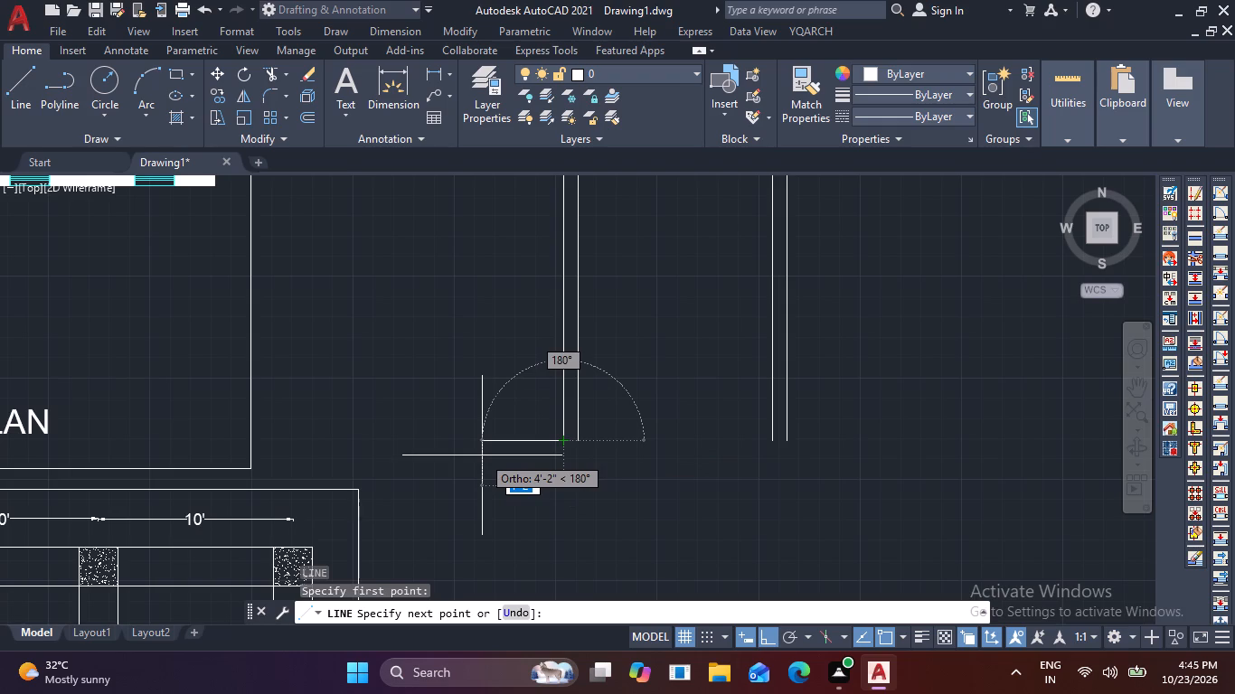
type("6")
key("space")
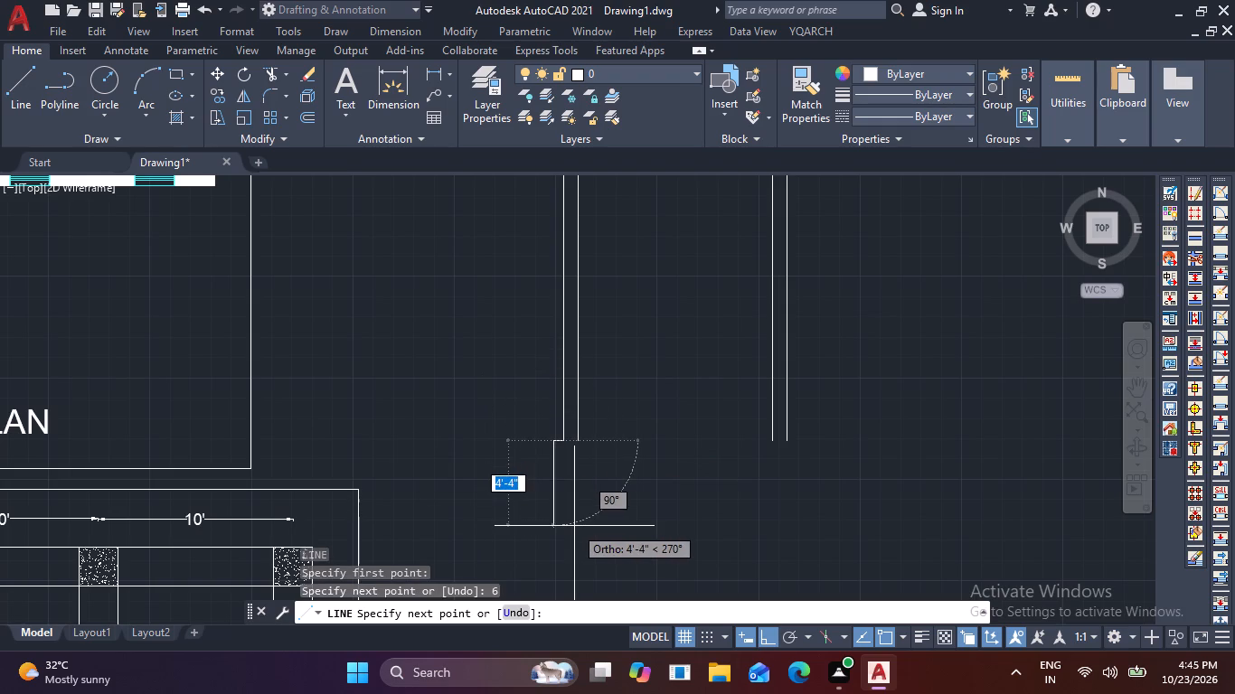
type("1'")
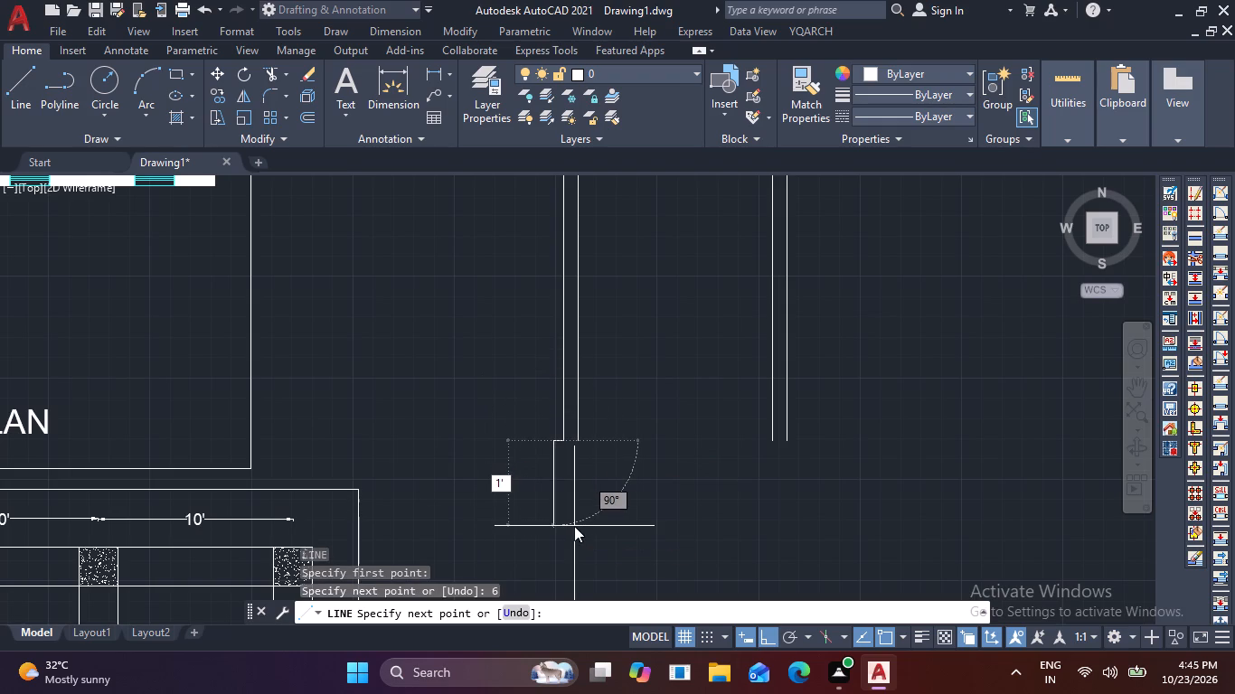
type("6")
key("space")
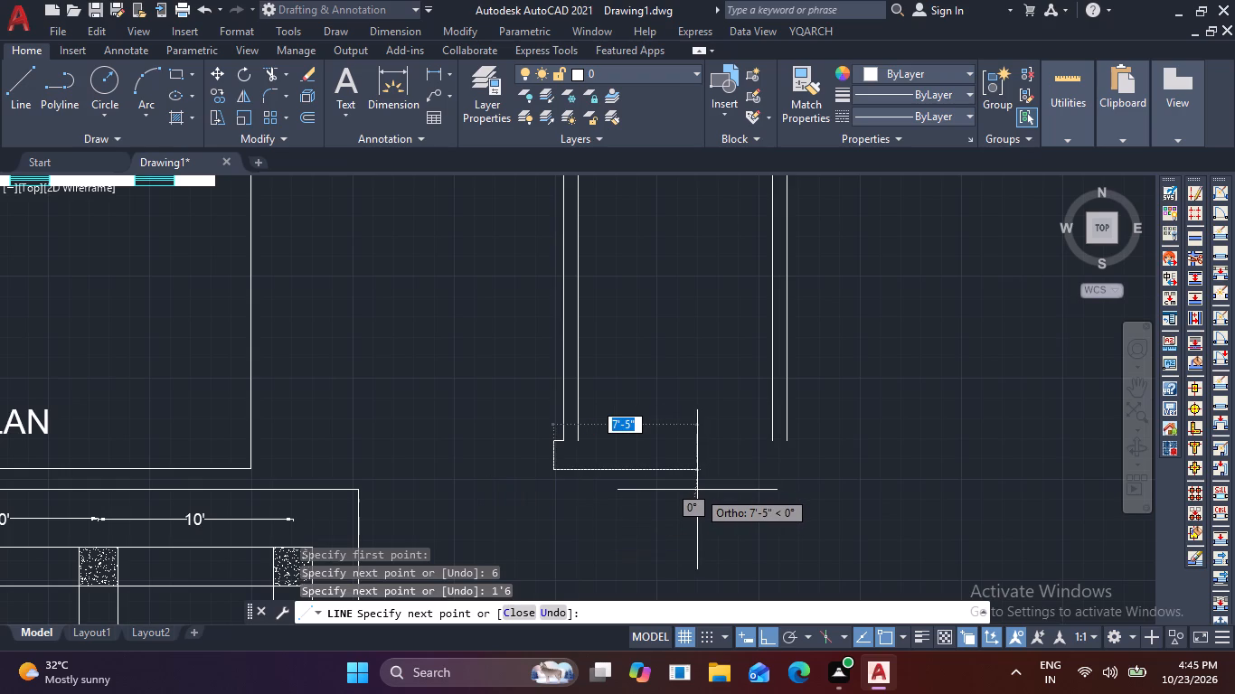
scroll(616, 472, "up", 2)
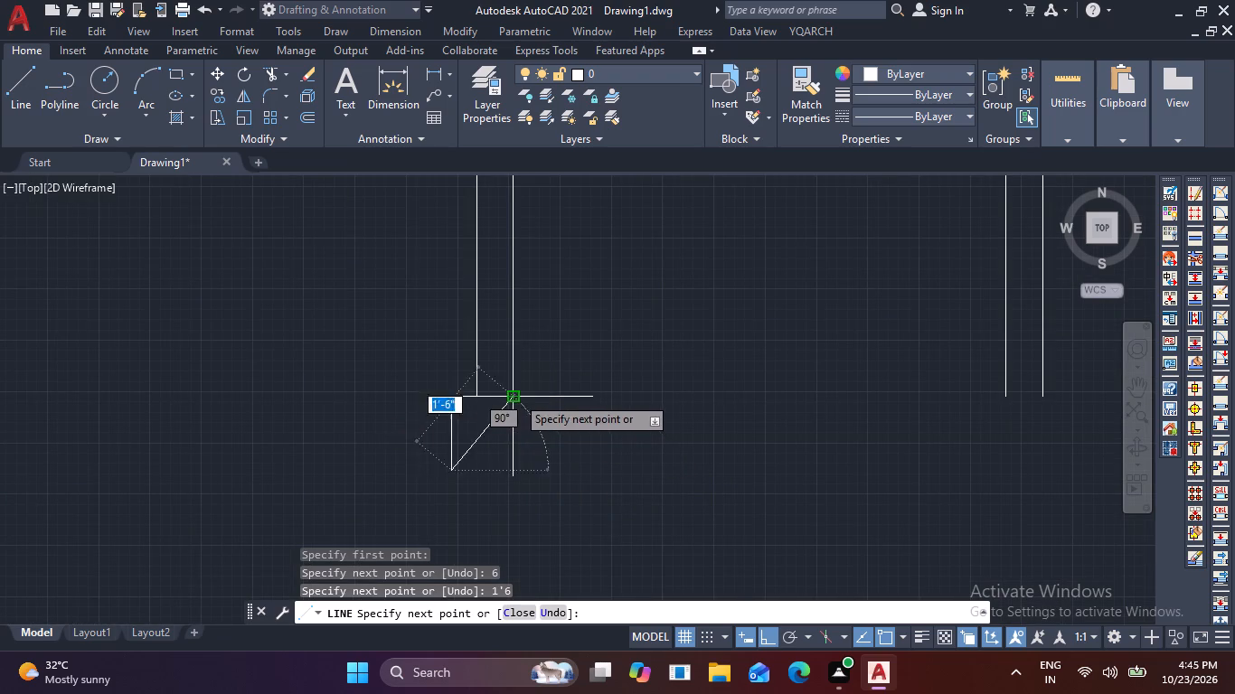
left_click(514, 474)
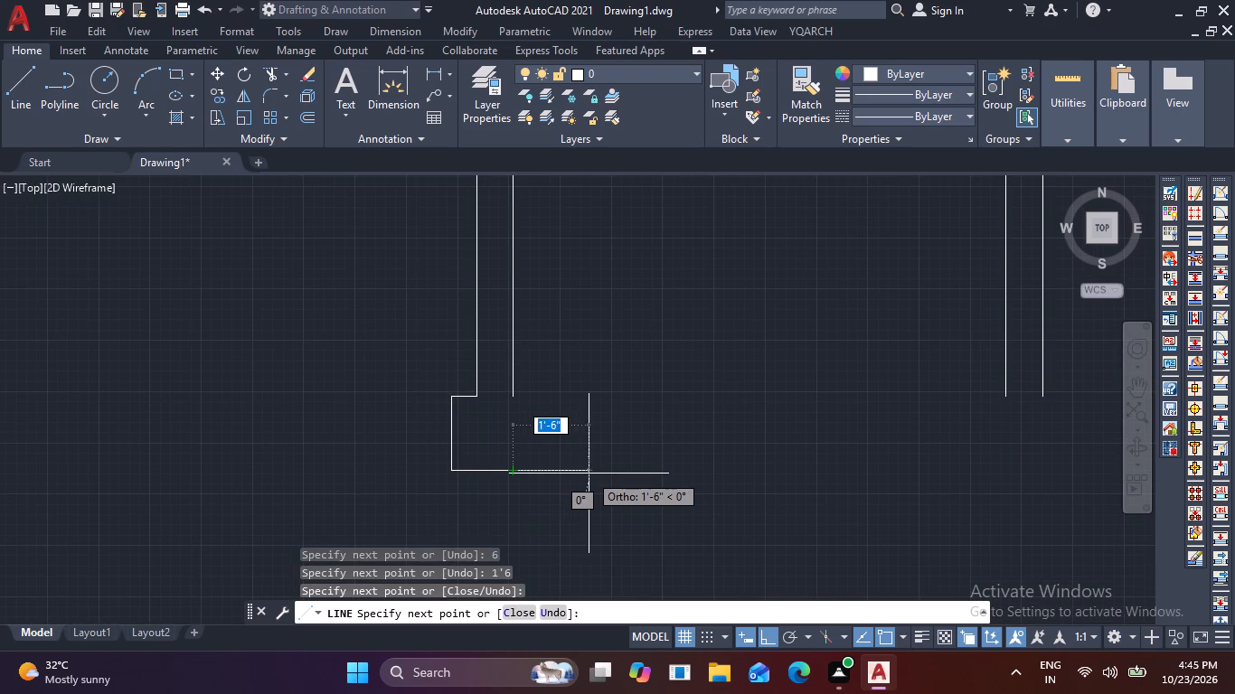
type("6")
key("space")
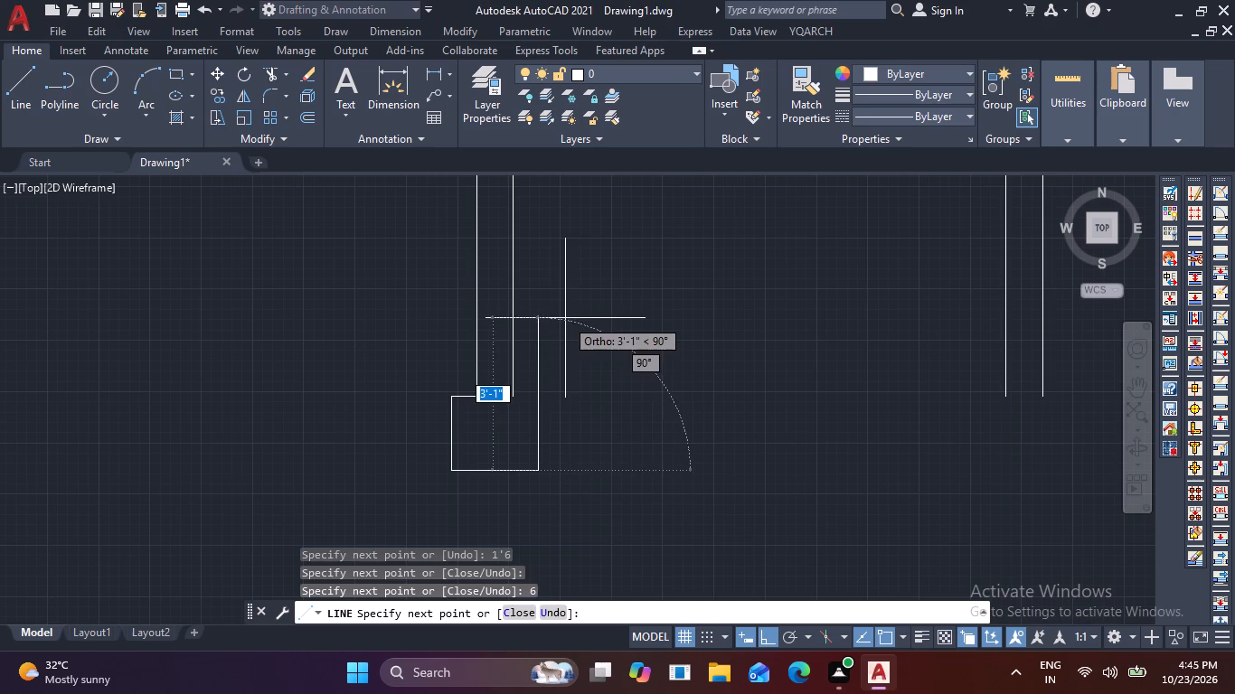
scroll(550, 389, "up", 2)
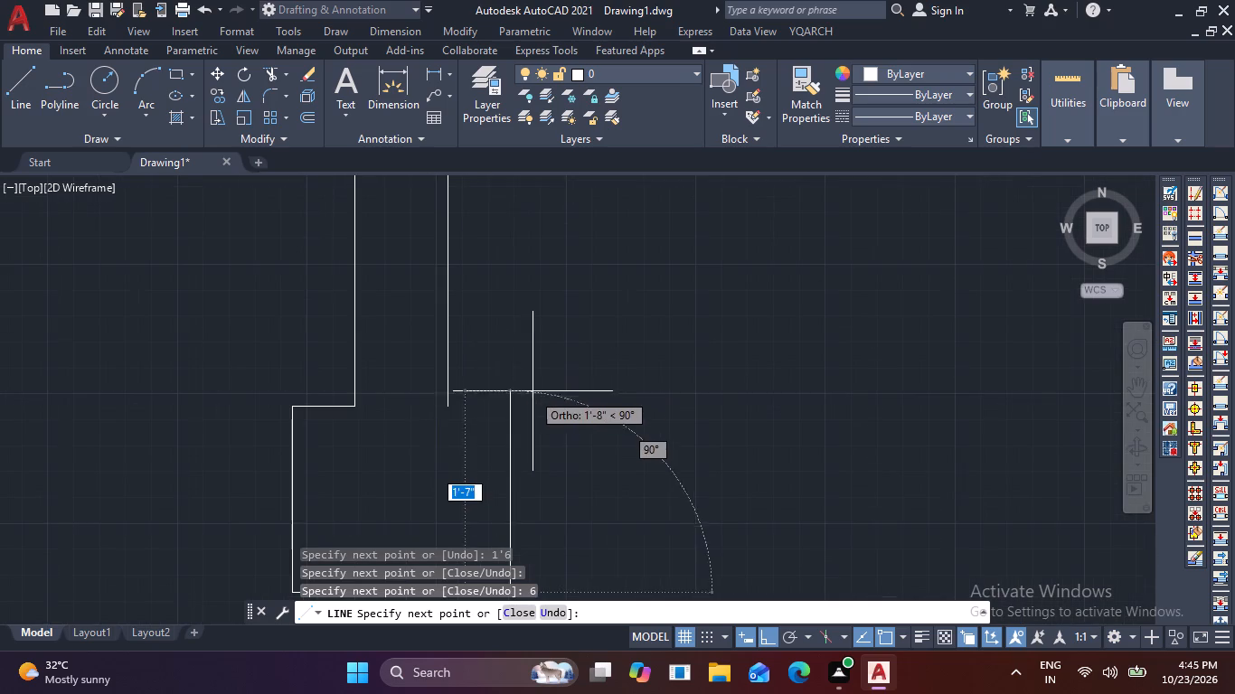
left_click(519, 404)
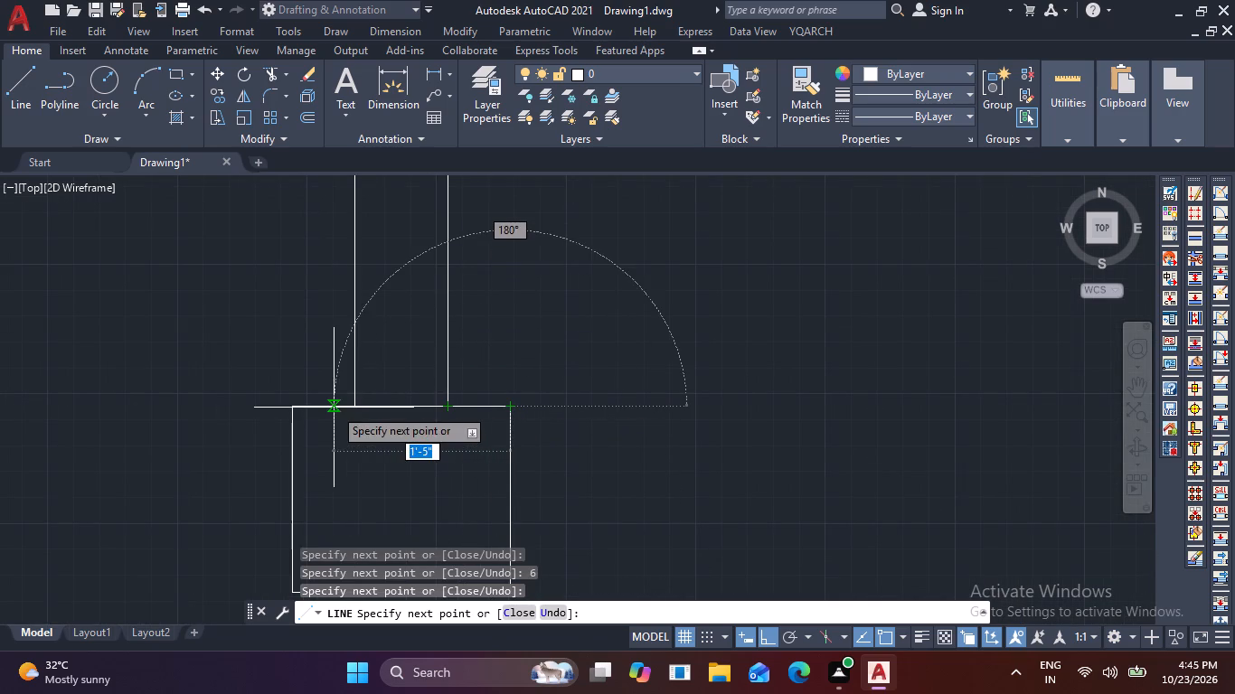
left_click(357, 408)
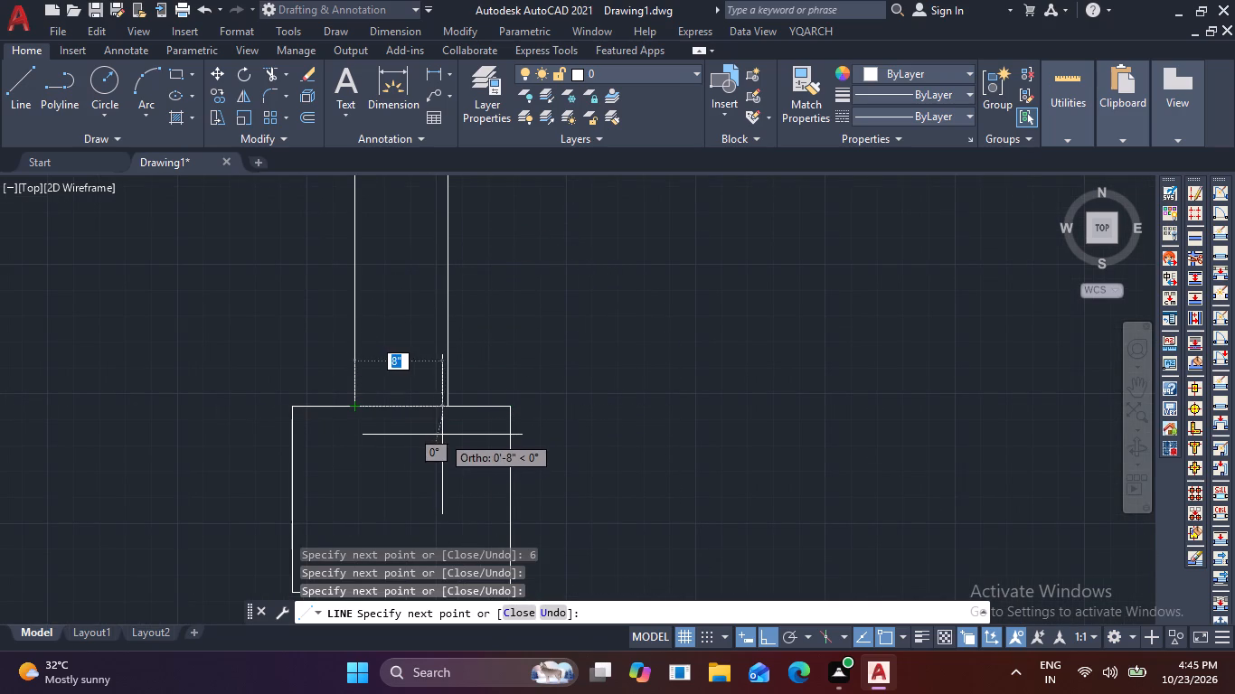
key("space")
Draw a second 1'-6" deep rectangular footing block beneath the first, projecting 6" beyond it on each side.
scroll(442, 435, "down", 1)
middle_click_drag(445, 446, 530, 320)
type("l")
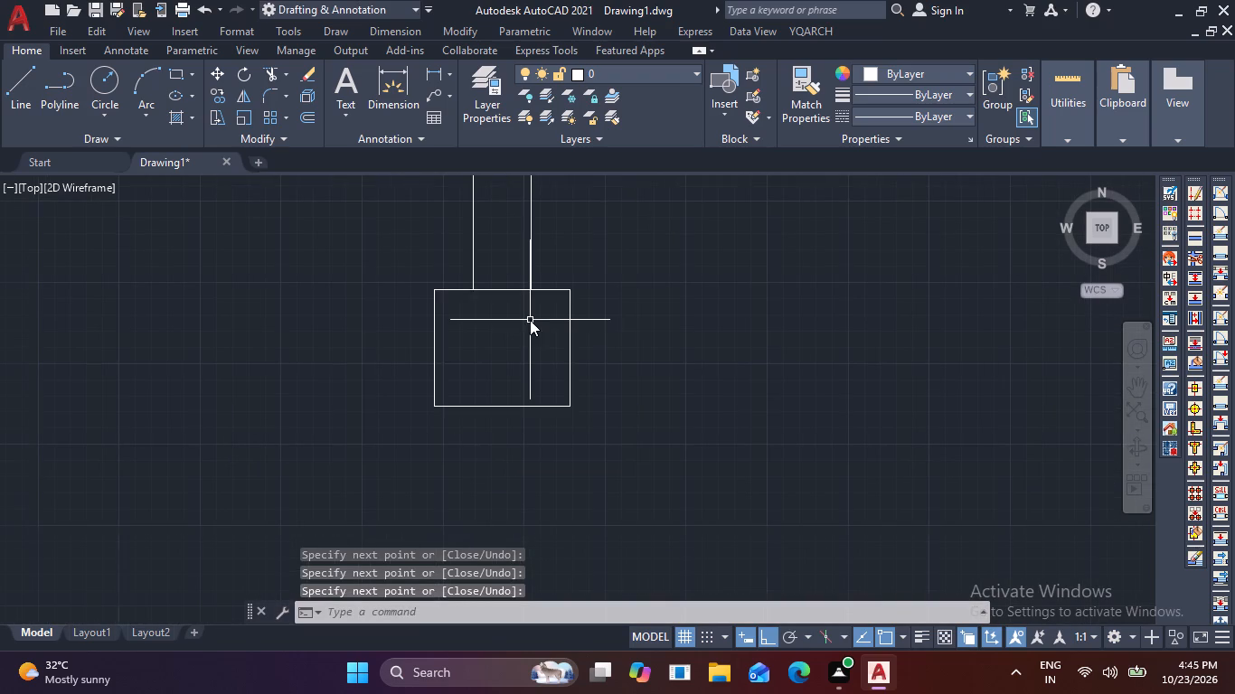
key("space")
left_click(431, 411)
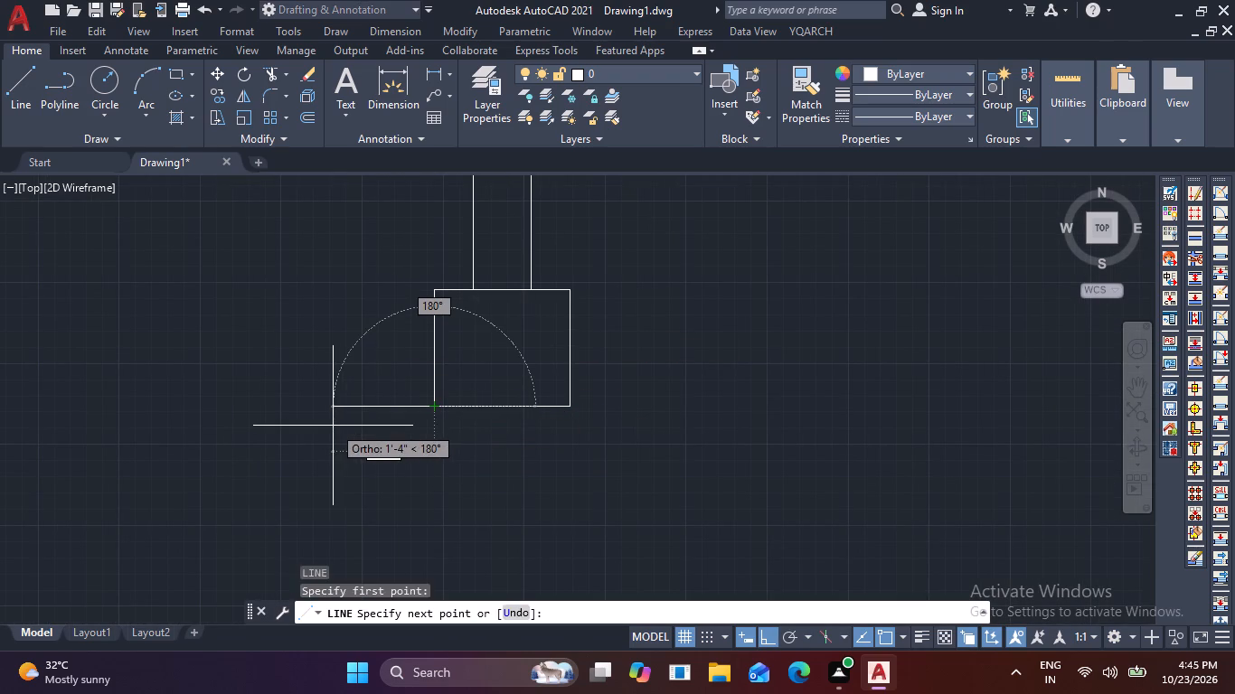
type("6")
key("space")
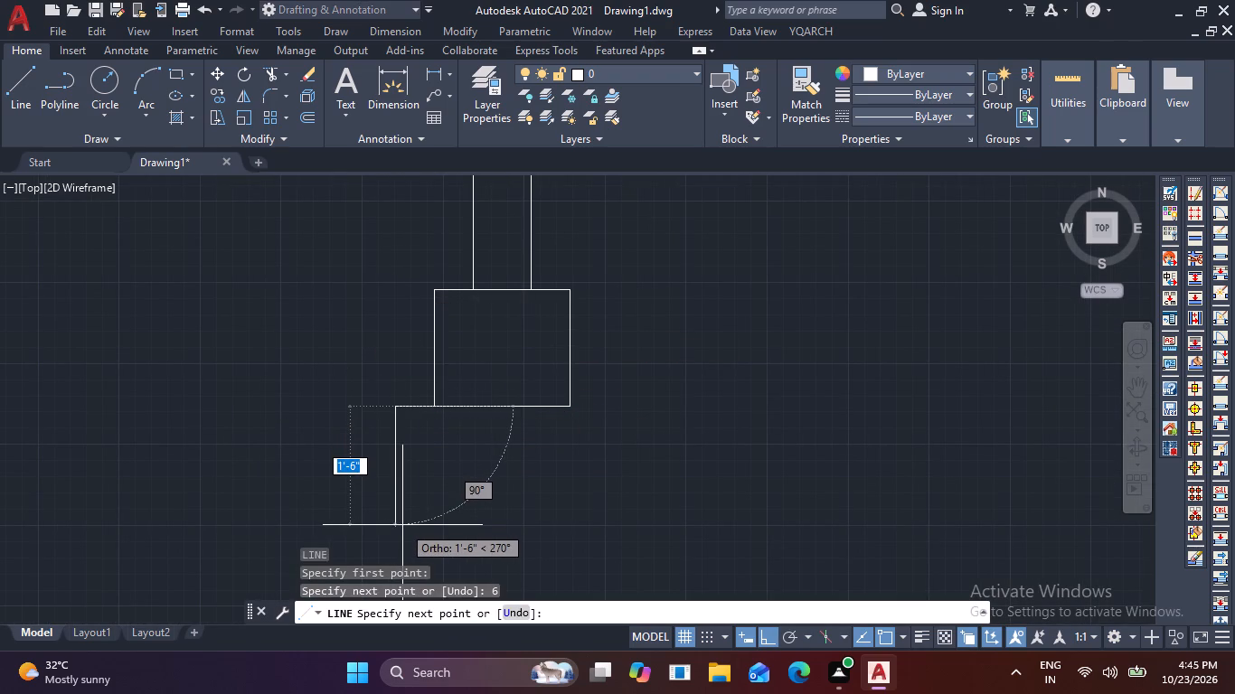
key("1")
key("apostrophe")
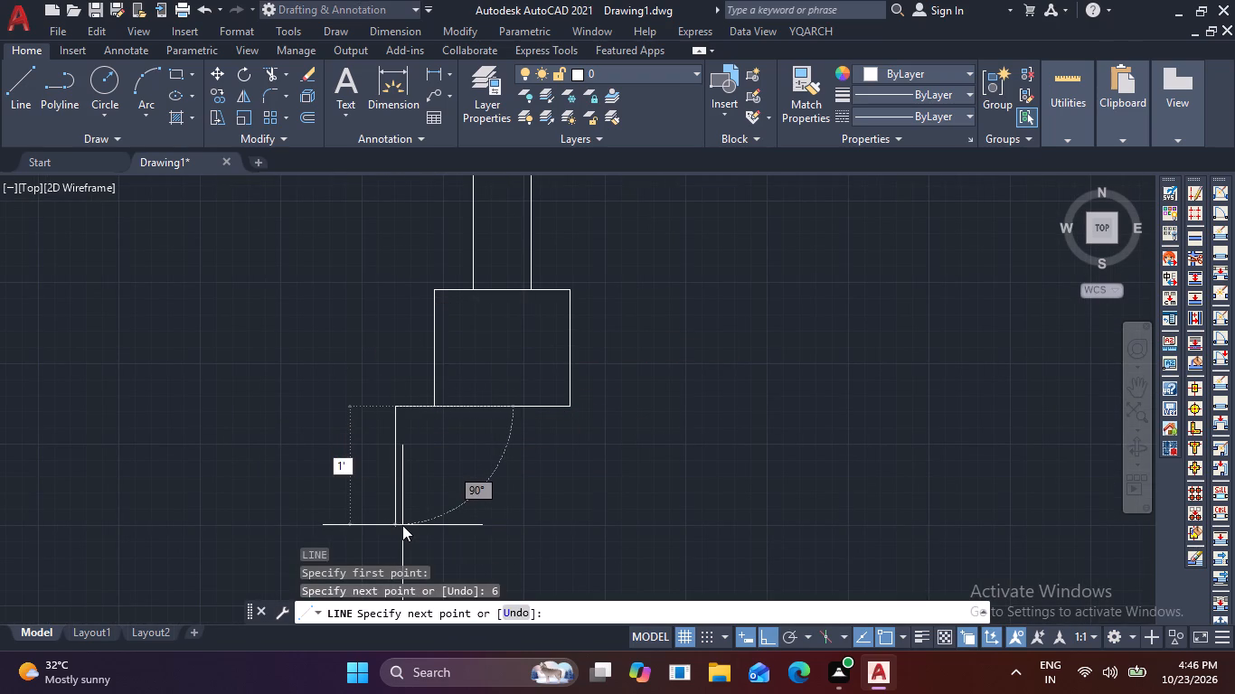
key("6")
key("space")
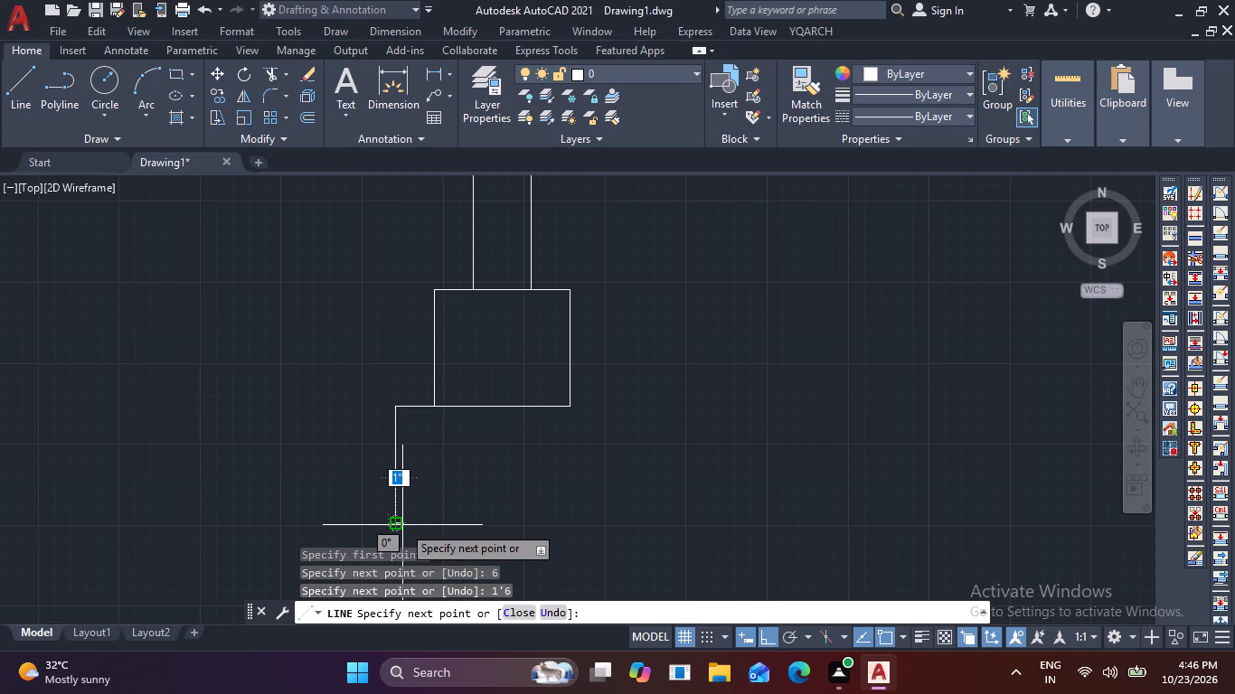
left_click(576, 536)
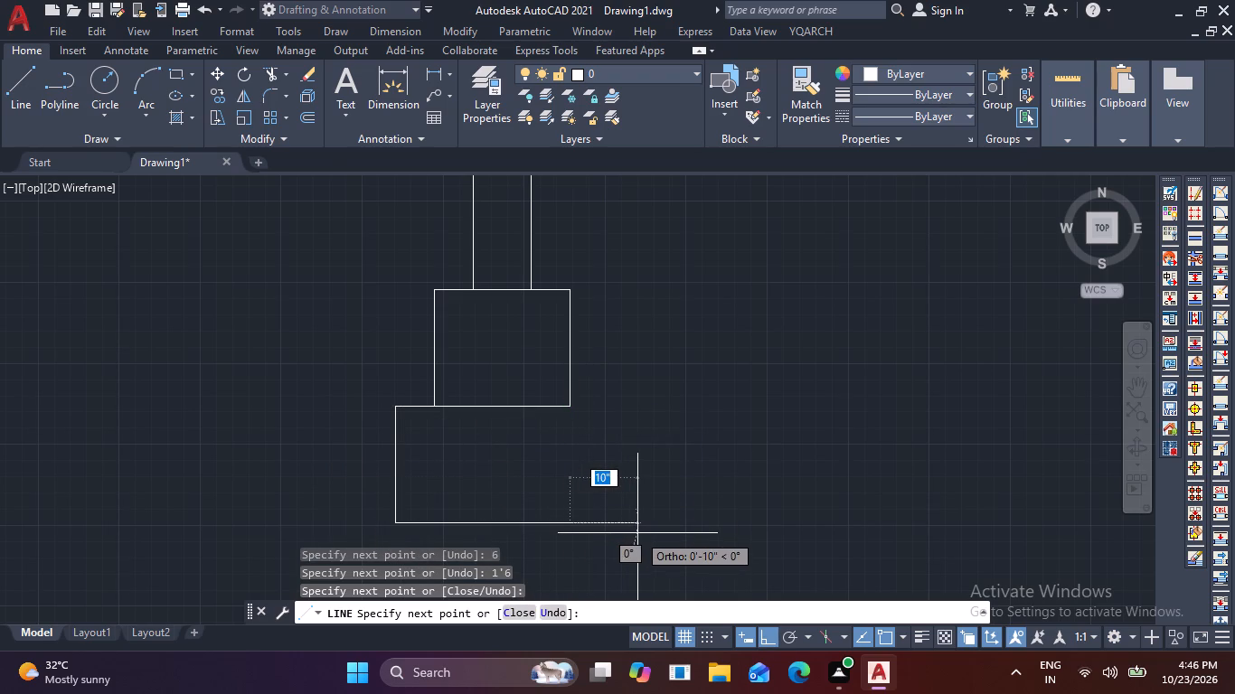
type("6")
key("space")
scroll(620, 380, "up", 1)
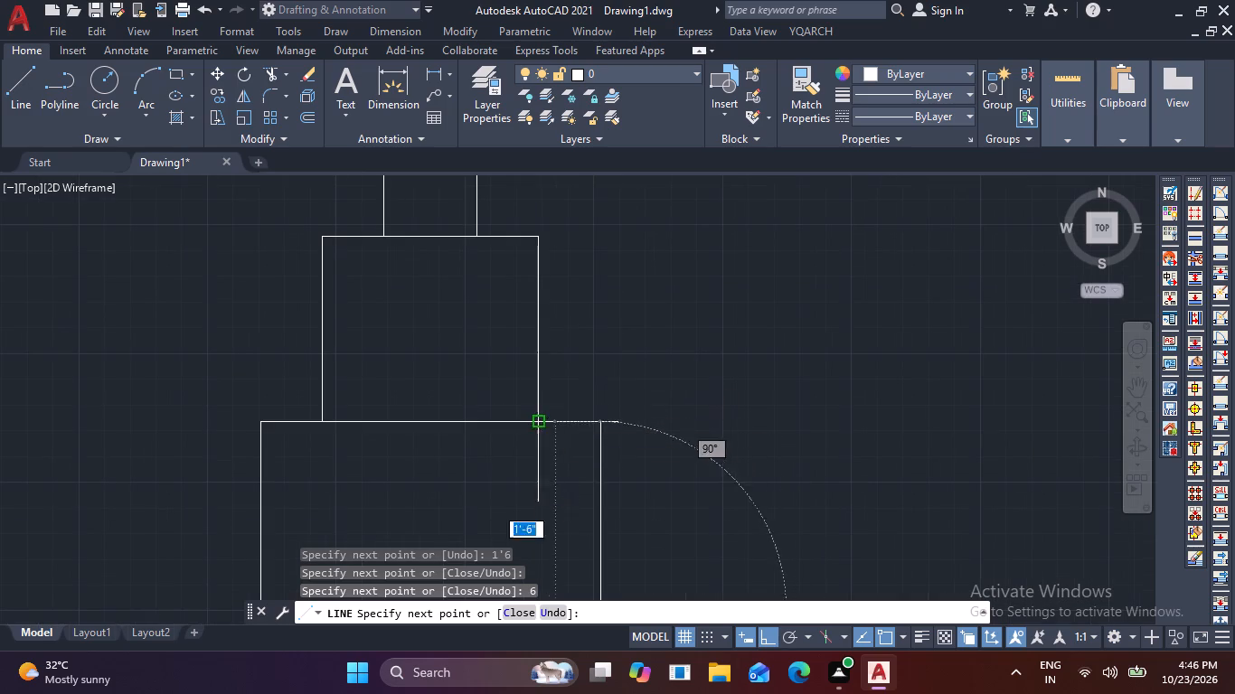
left_click(600, 424)
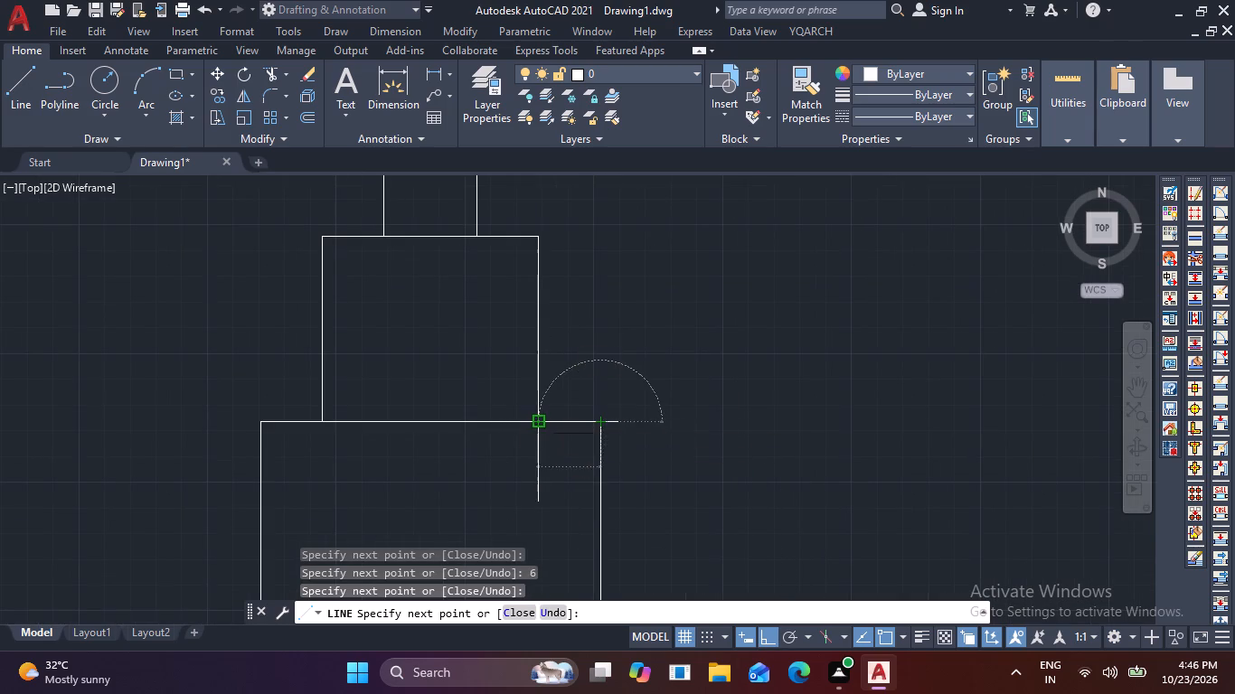
left_click(539, 418)
key("Escape")
scroll(722, 448, "down", 1)
Join the line segments of the lower and upper footing blocks into polylines.
middle_click_drag(732, 450, 768, 399)
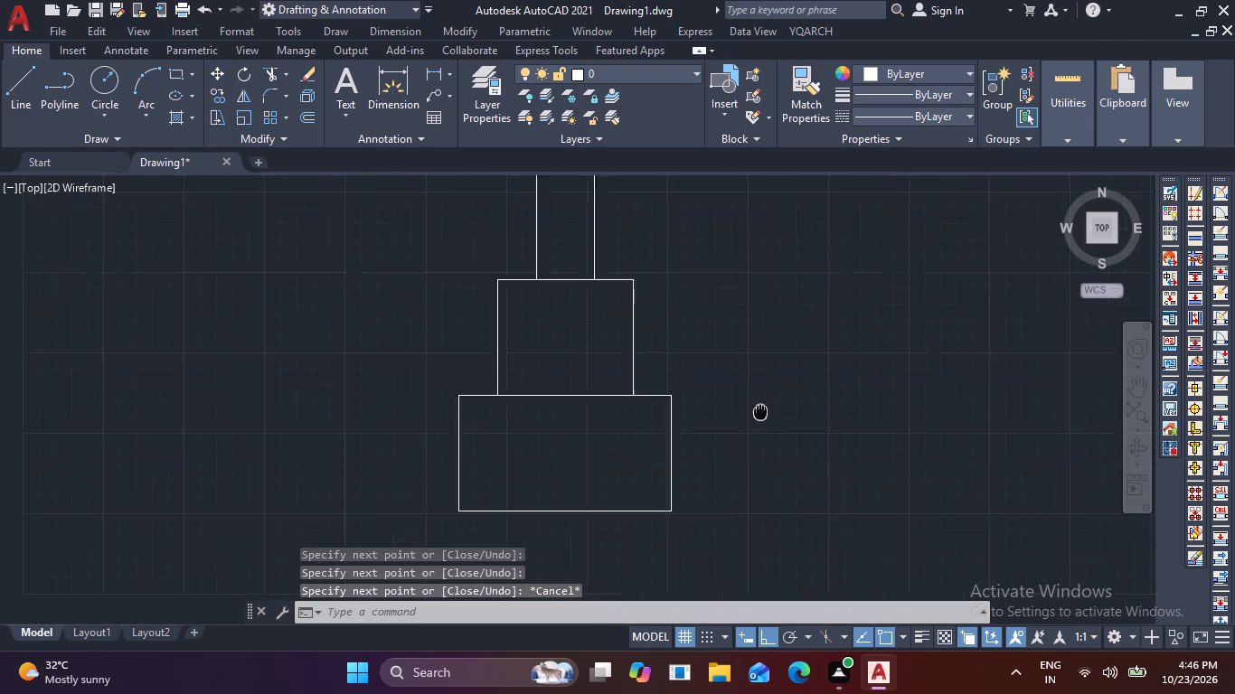
middle_click_drag(768, 399, 815, 328)
left_click(780, 476)
left_click(376, 377)
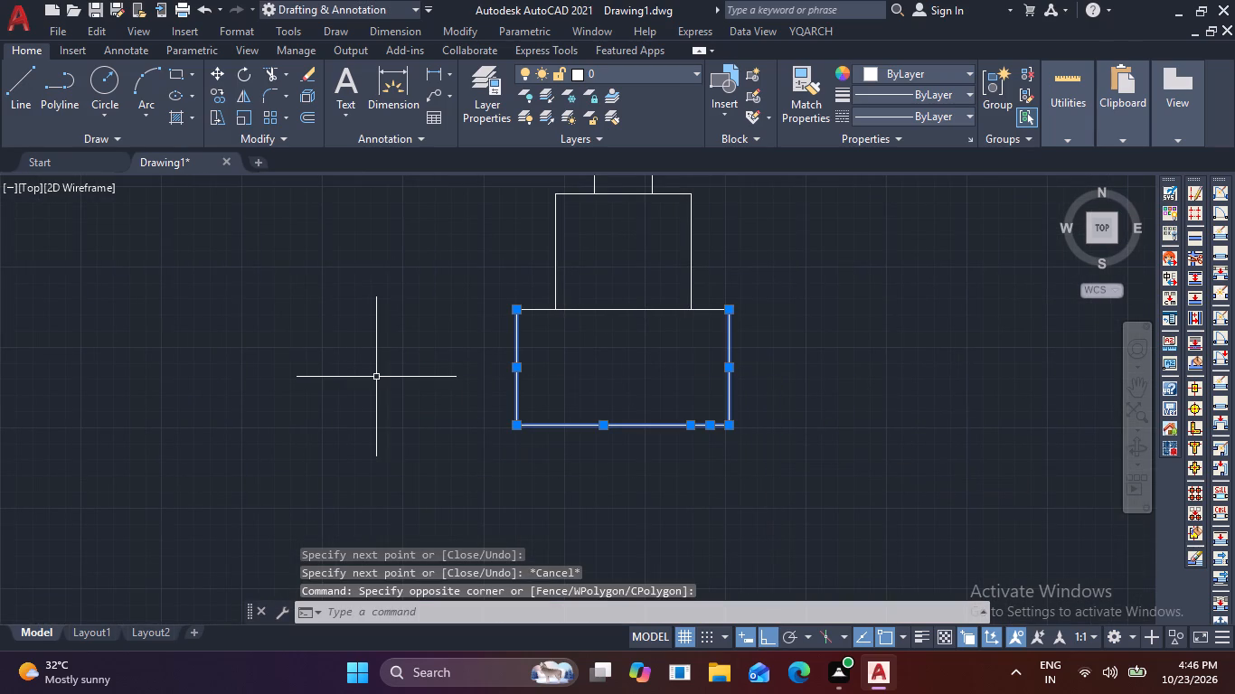
key("j")
key("space")
middle_click_drag(789, 324, 805, 414)
left_click(805, 414)
left_click(464, 344)
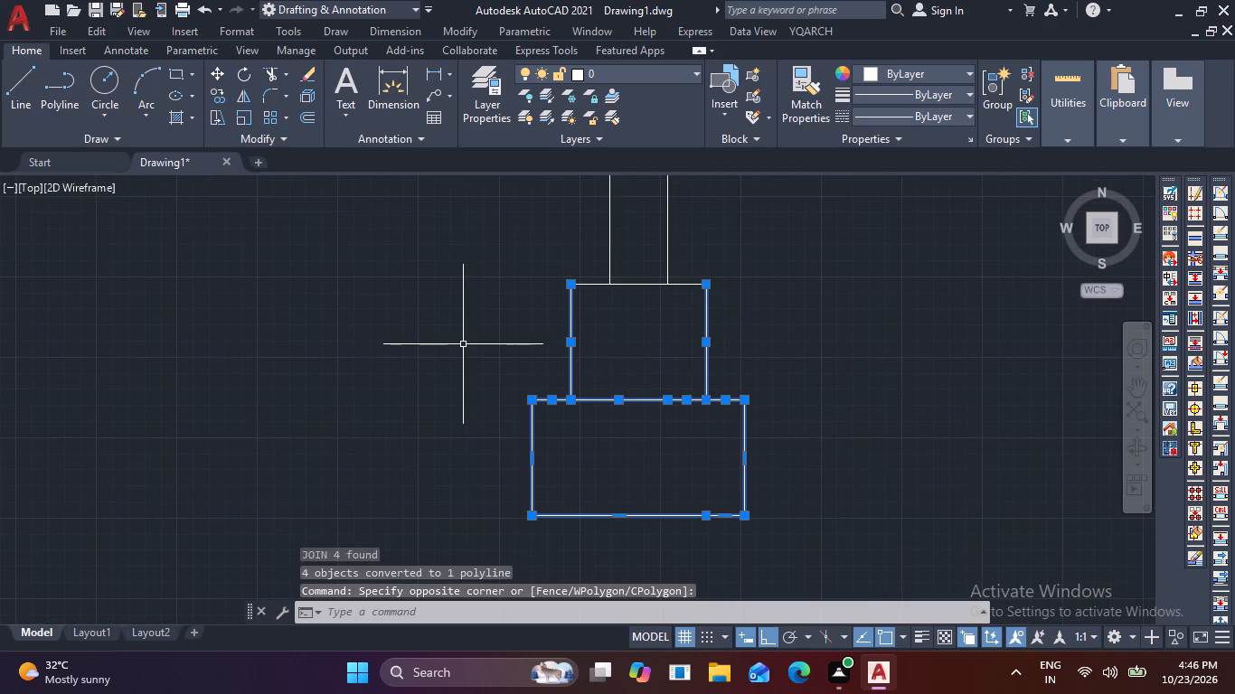
key("j")
key("space")
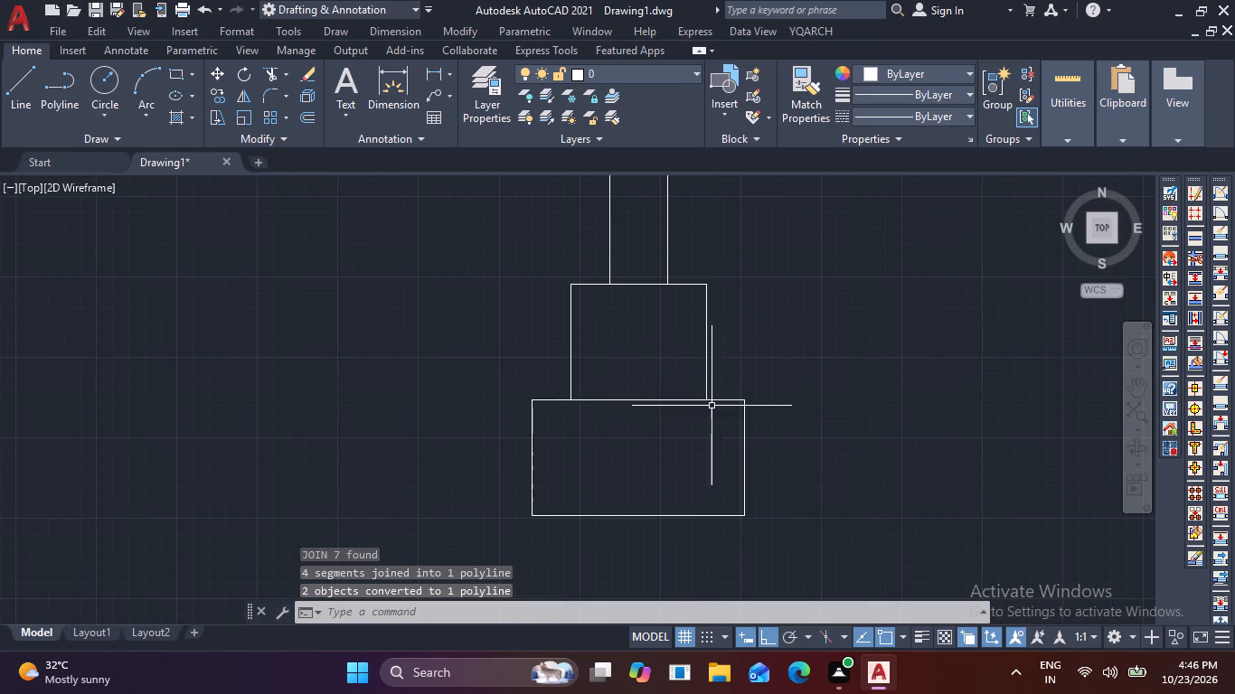
Join the two collinear lines along the top edge of the upper footing block into one line.
scroll(734, 393, "down", 2)
middle_click_drag(754, 374, 759, 454)
scroll(725, 442, "up", 2)
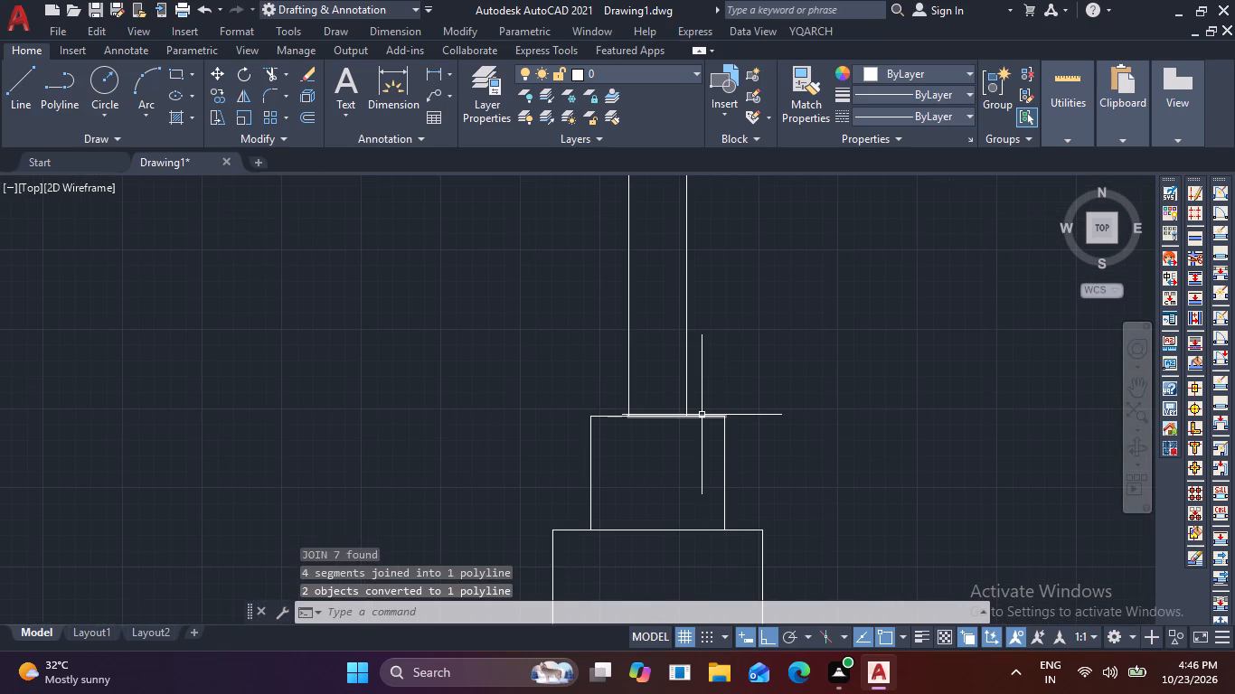
left_click(705, 417)
left_click(618, 415)
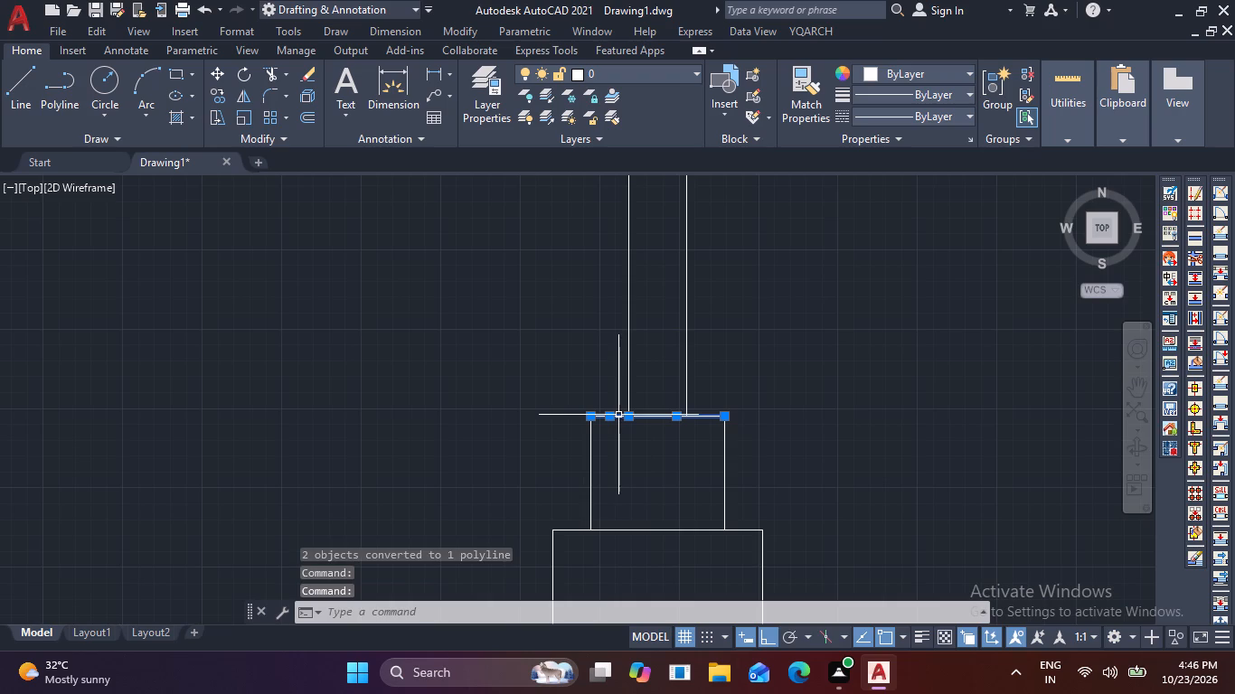
type("j")
key("space")
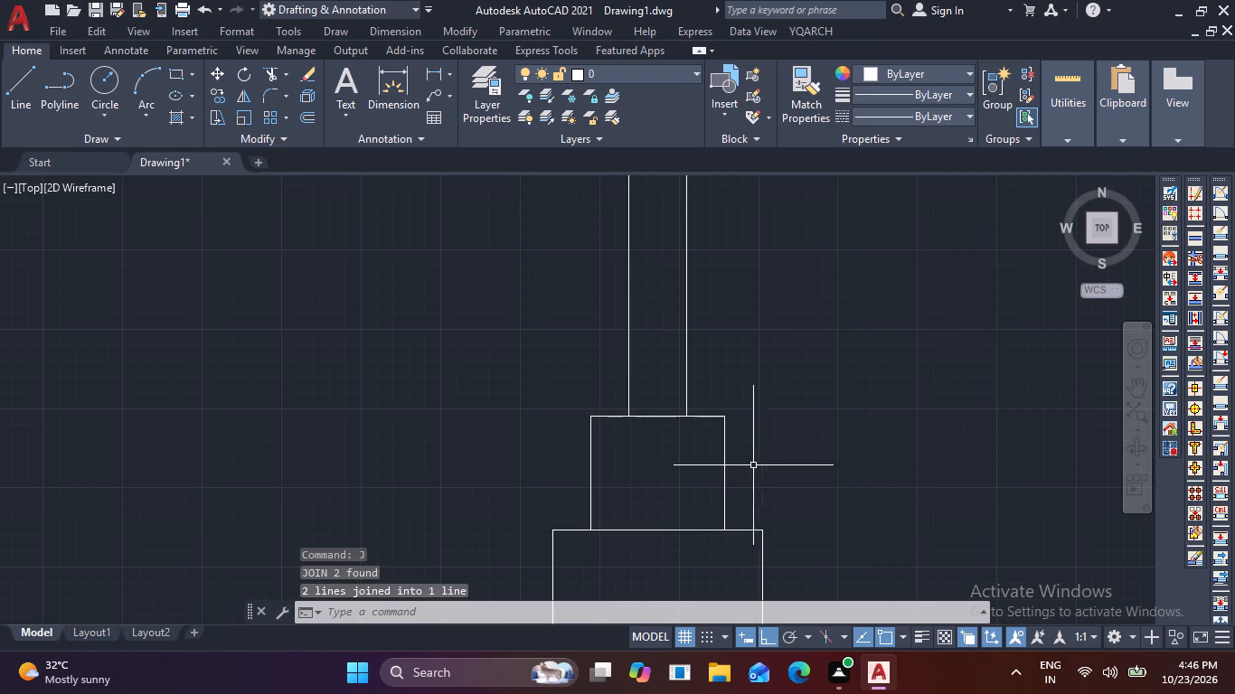
Copy the complete stepped footing from the left wall to the matching position under the right wall.
scroll(770, 438, "down", 1)
middle_click_drag(780, 440, 656, 406)
key("Escape")
key("Escape")
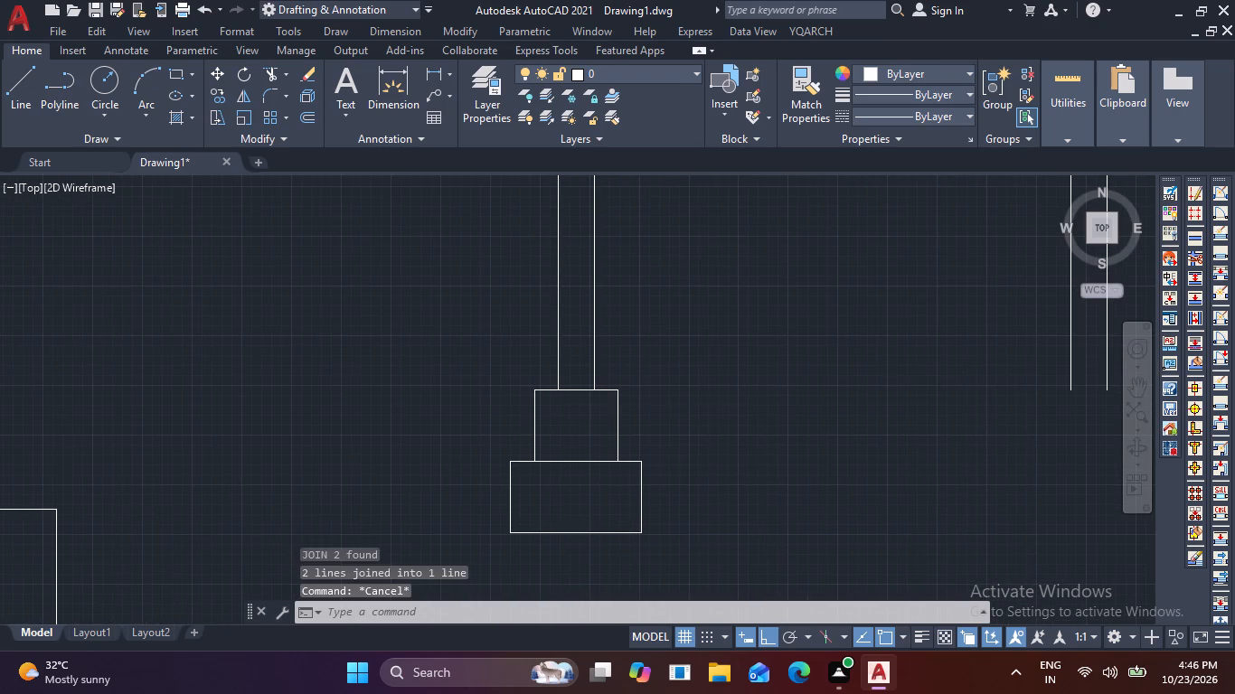
left_click(711, 542)
left_click(473, 401)
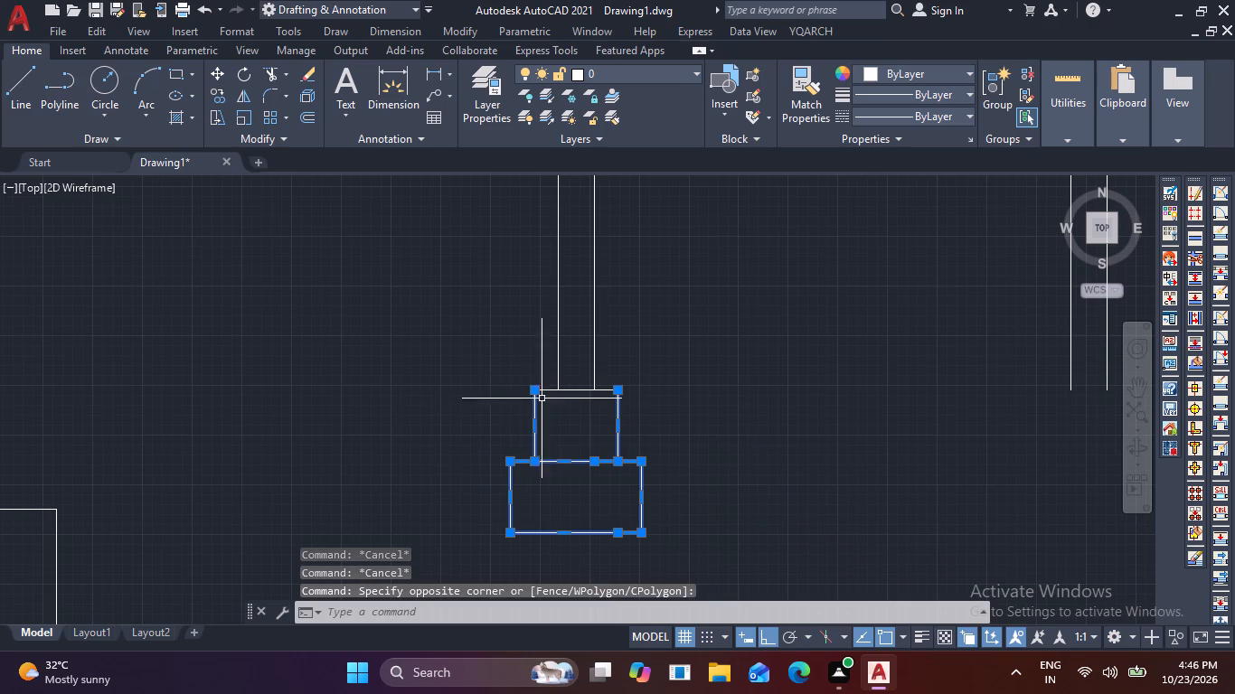
left_click(577, 392)
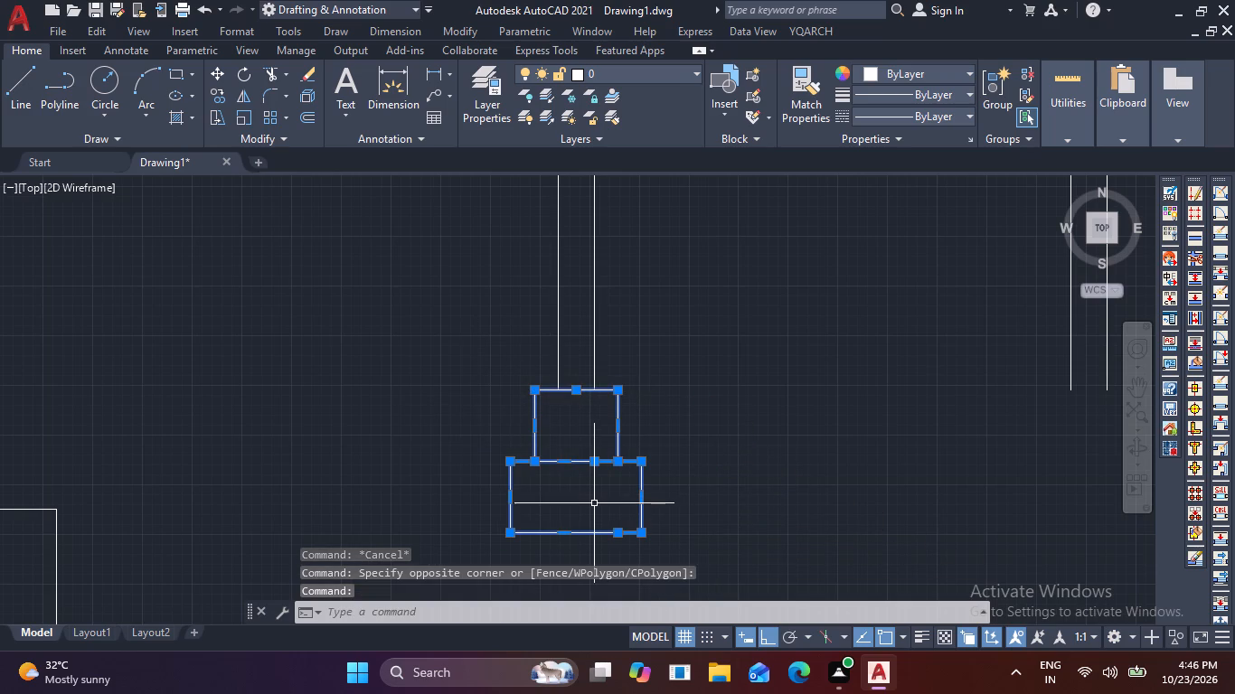
type("co")
key("space")
scroll(579, 393, "up", 1)
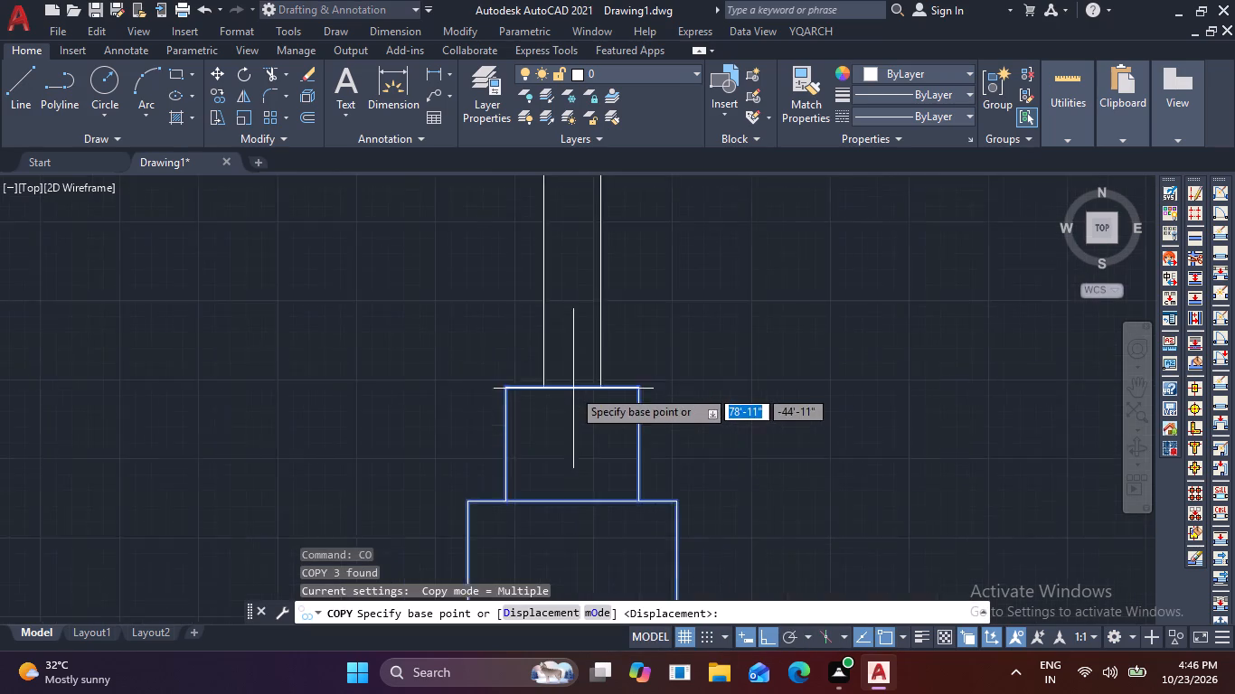
scroll(570, 389, "up", 1)
left_click(528, 385)
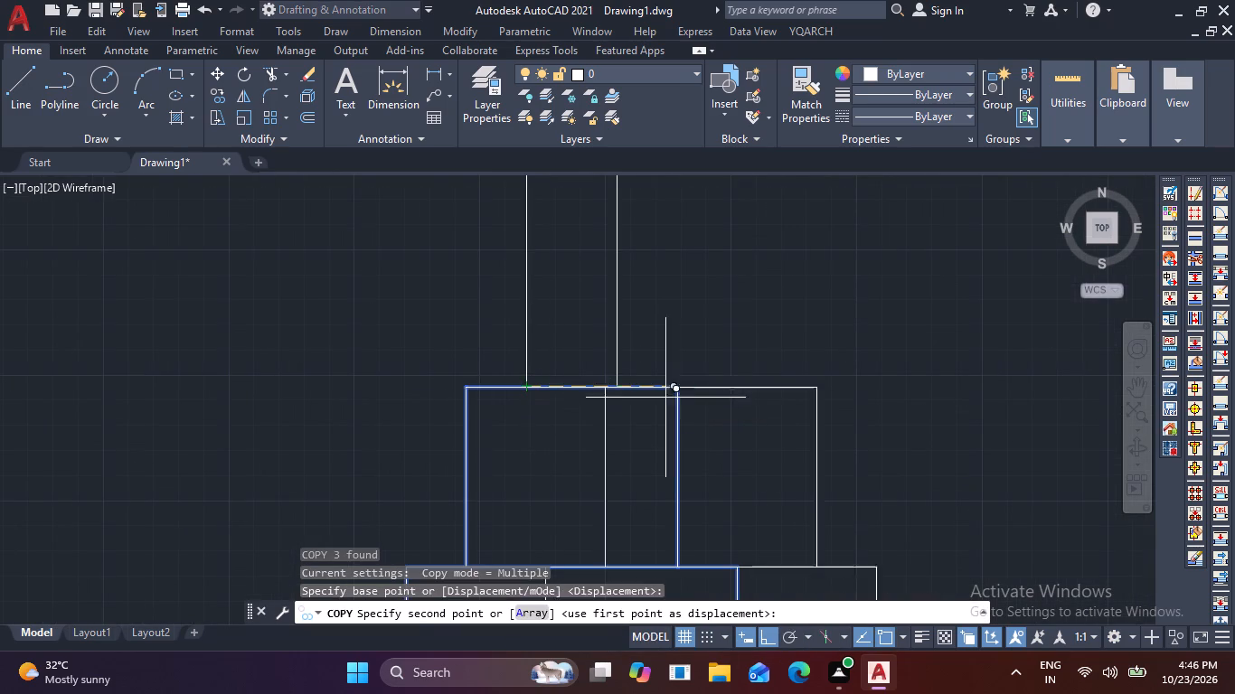
scroll(794, 389, "down", 2)
middle_click_drag(664, 362, 443, 316)
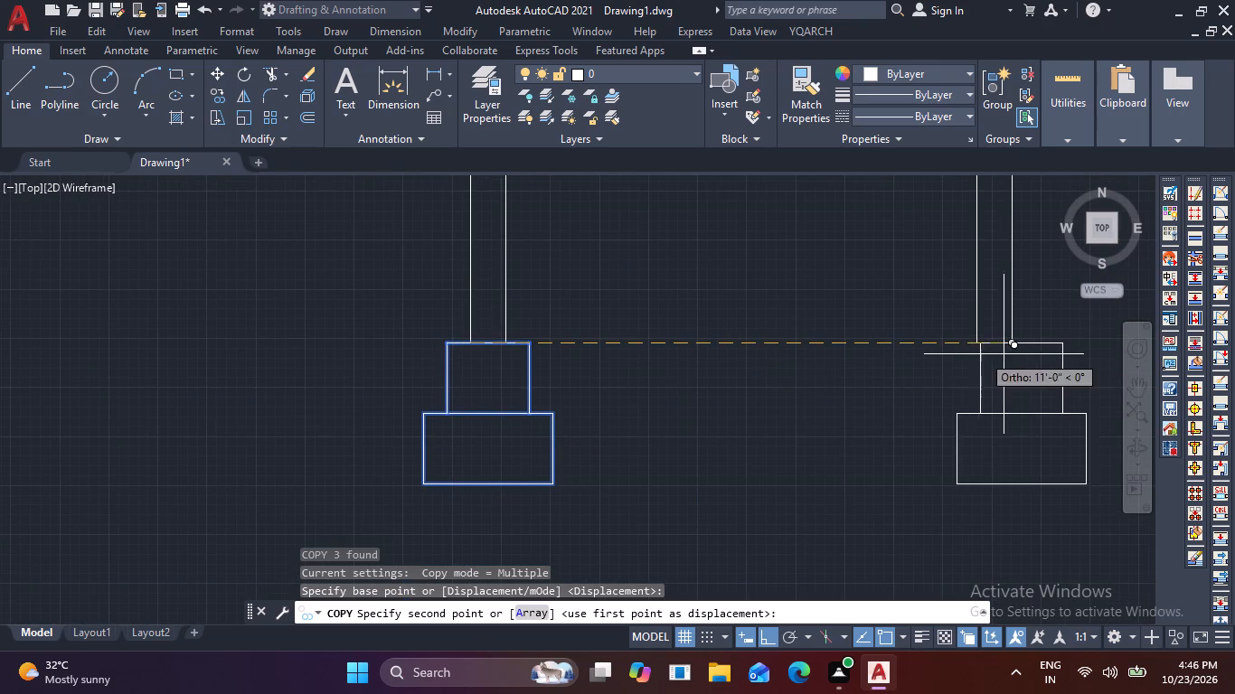
left_click(974, 343)
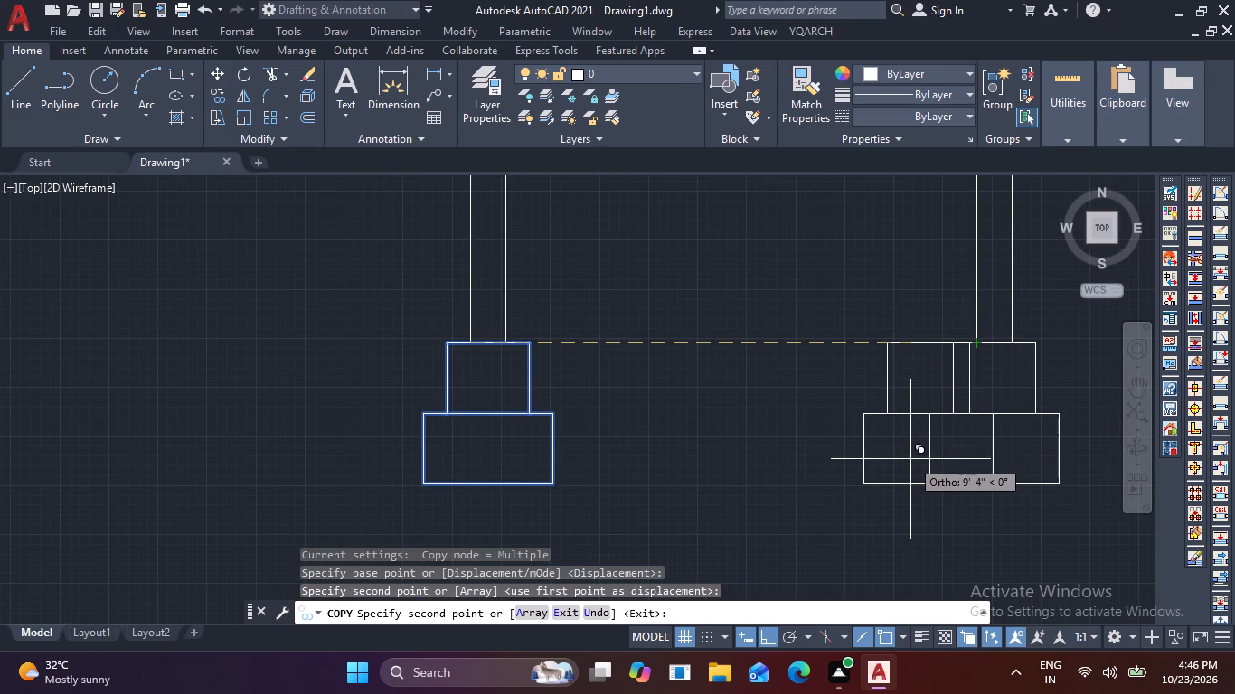
key("Escape")
key("Escape")
key("Escape")
key("Escape")
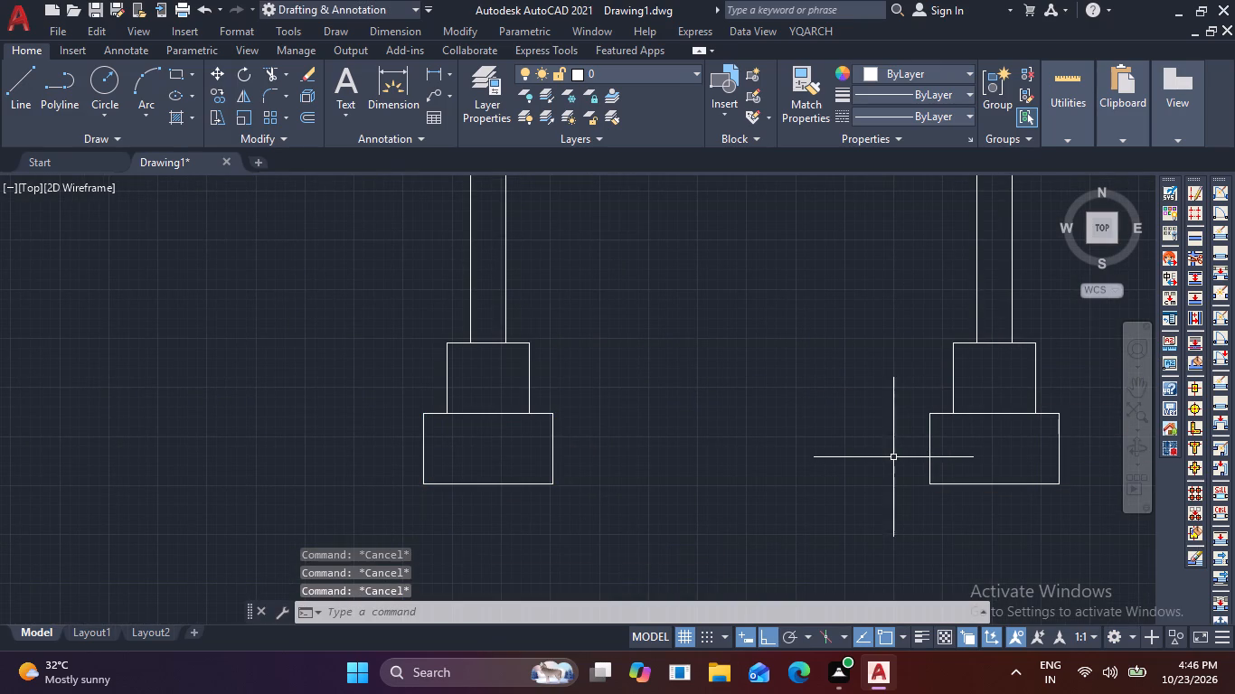
Draw a horizontal line between the inner faces of the two walls, a little above the footings.
middle_click_drag(635, 367, 575, 456)
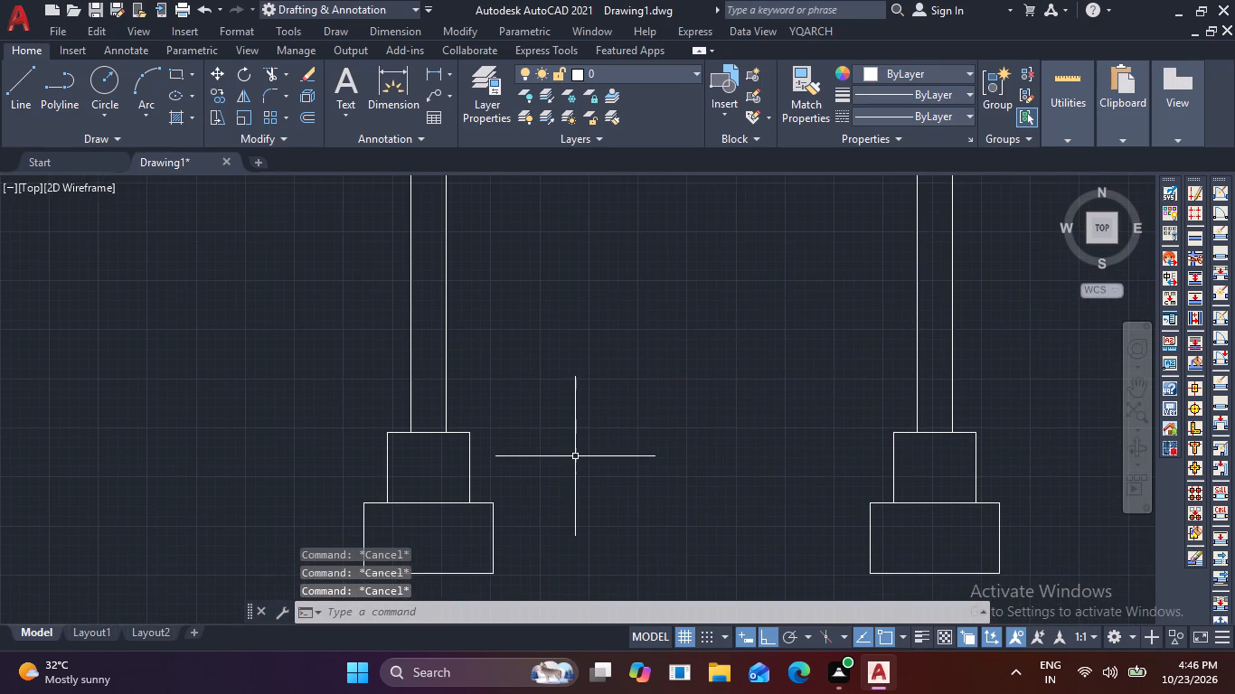
type("l")
key("space")
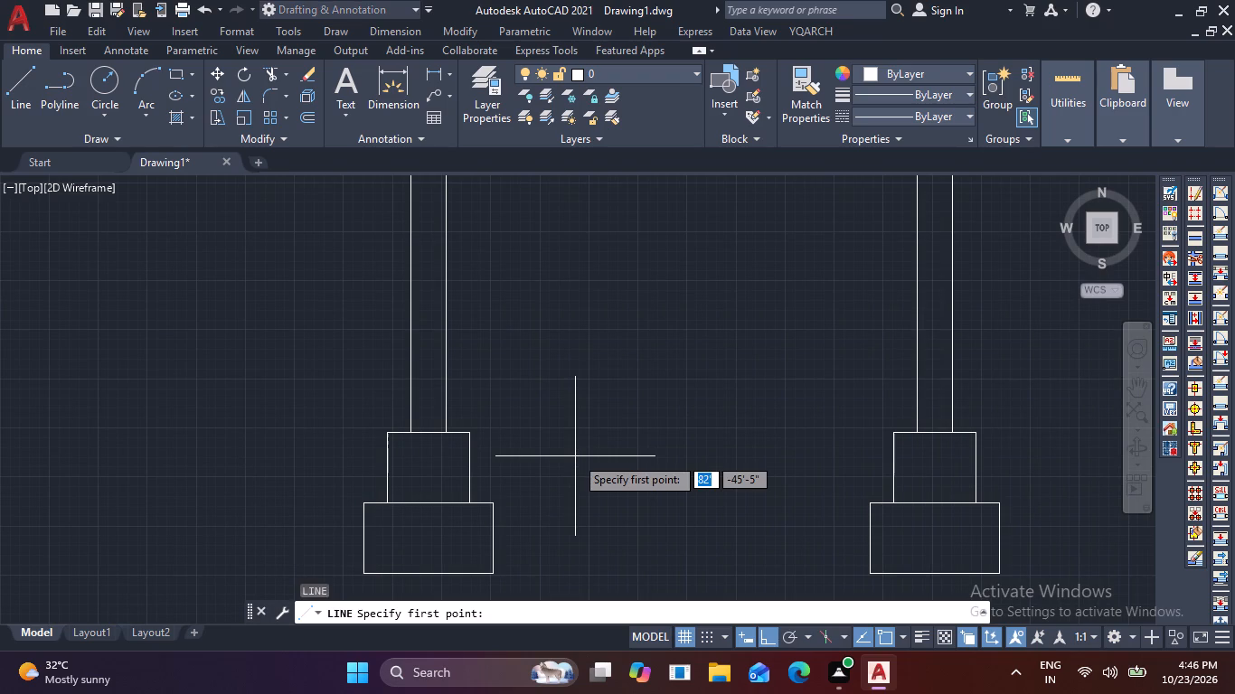
left_click(445, 377)
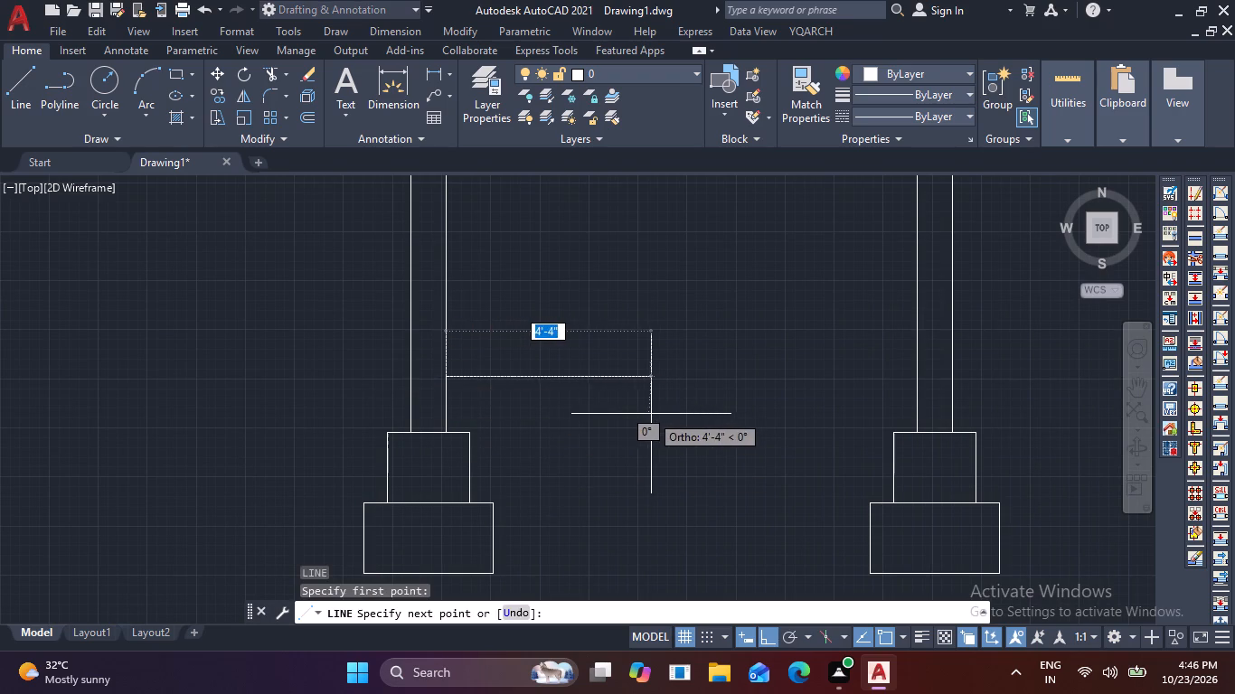
left_click(922, 378)
key("space")
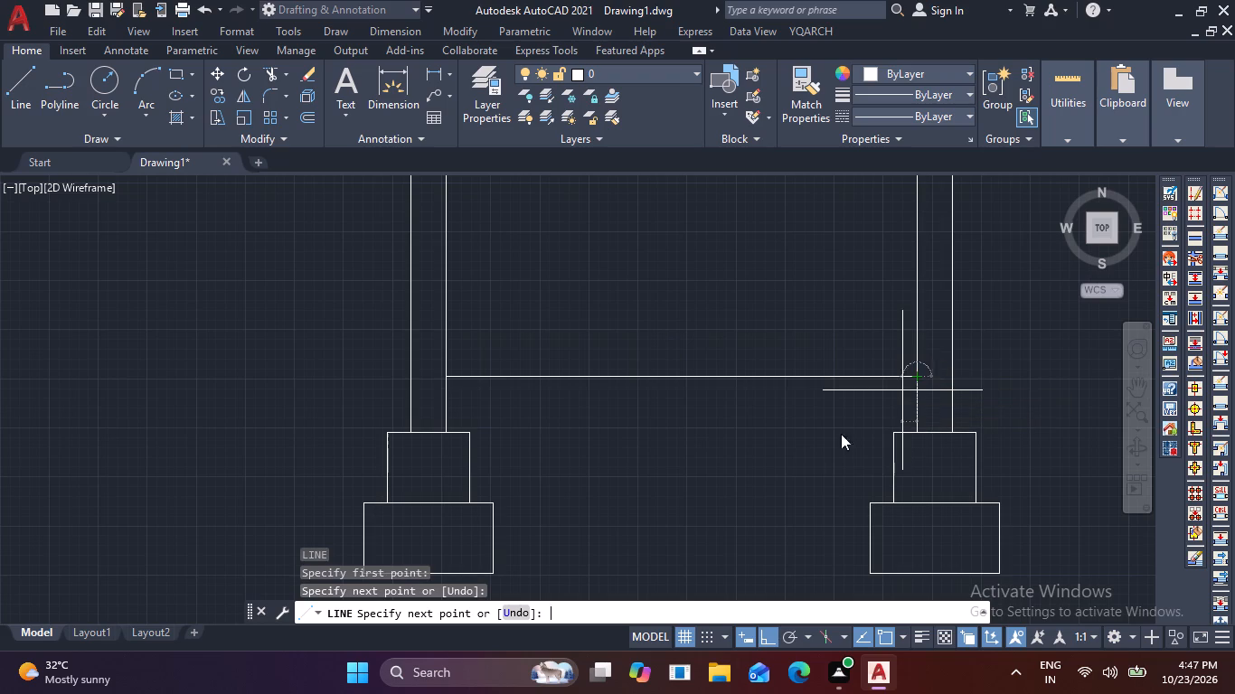
Offset the horizontal line between the walls 5" upward.
key("o")
key("Return")
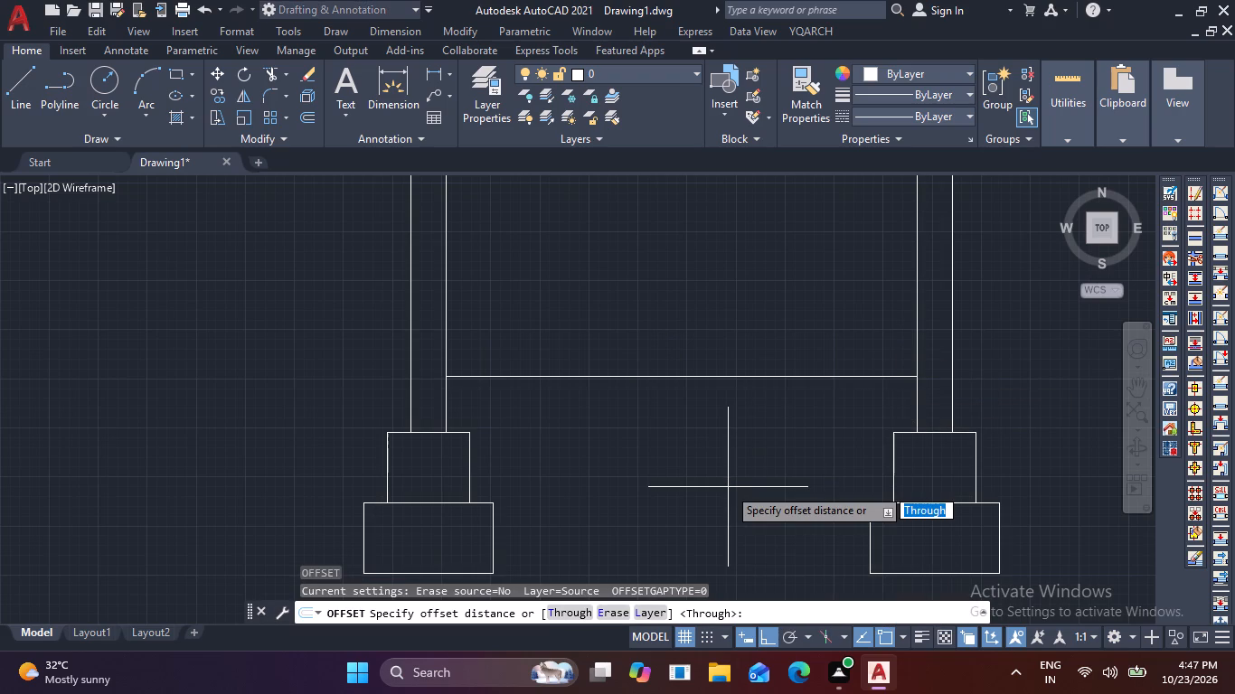
key("5")
key("Return")
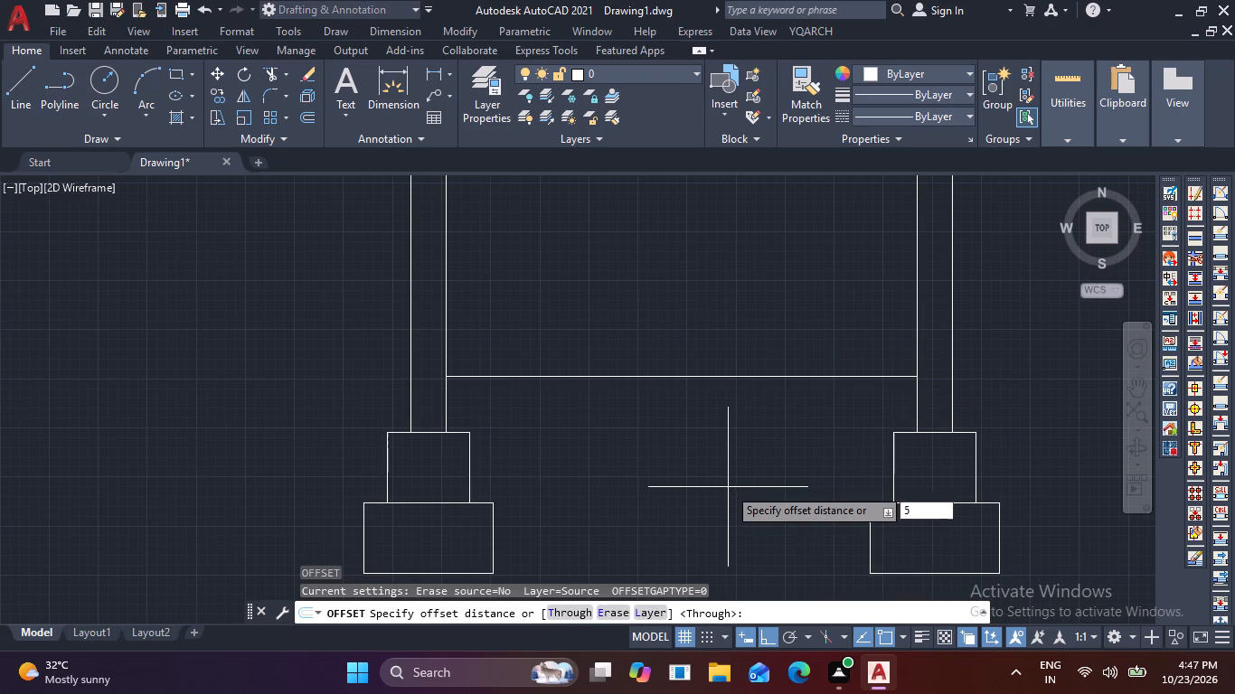
left_click(784, 379)
left_click(797, 323)
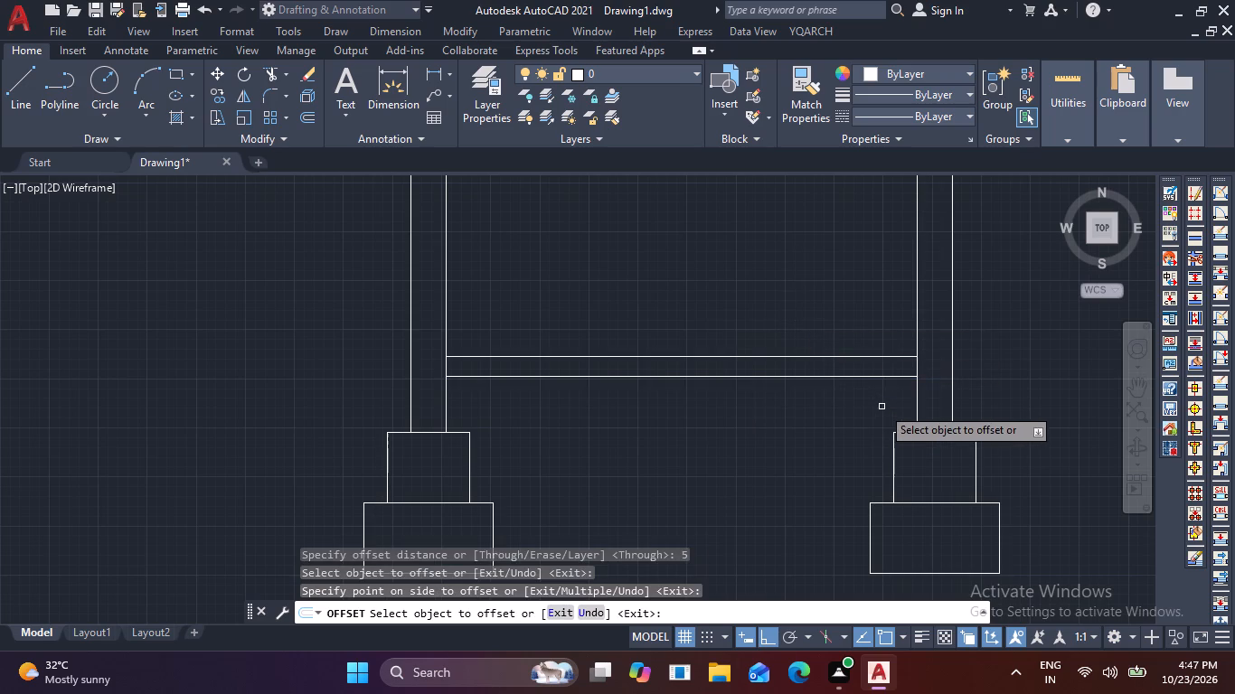
key("Escape")
key("Escape")
key("Escape")
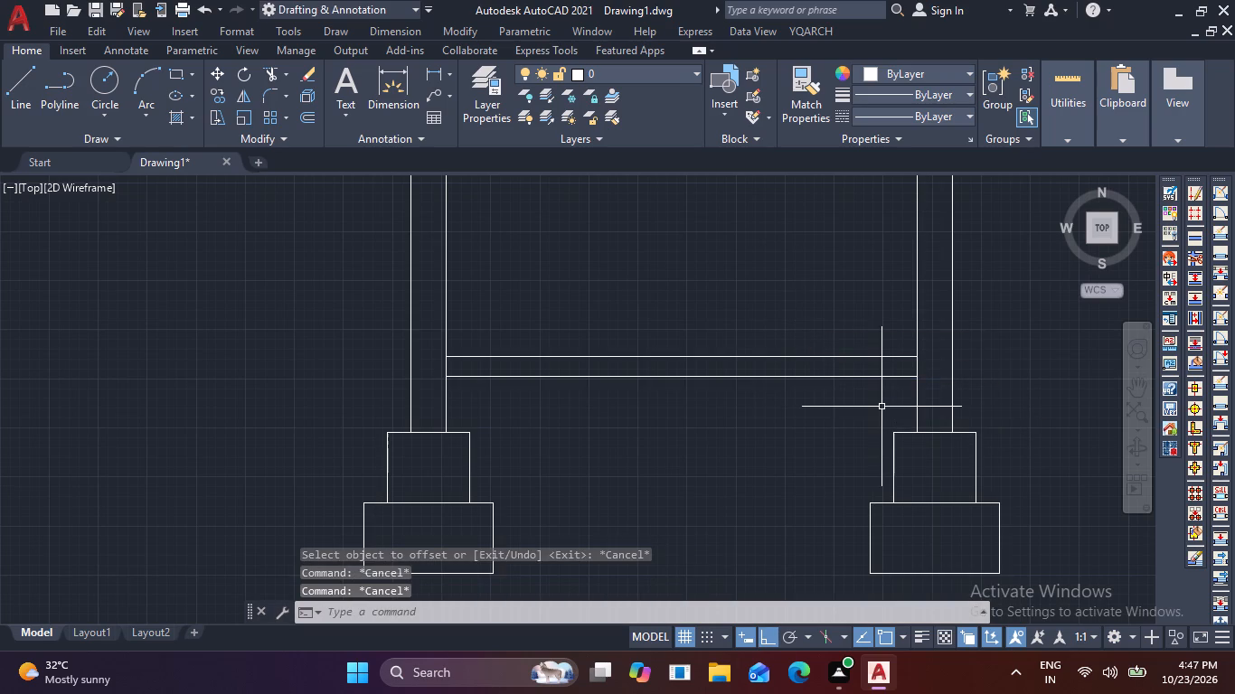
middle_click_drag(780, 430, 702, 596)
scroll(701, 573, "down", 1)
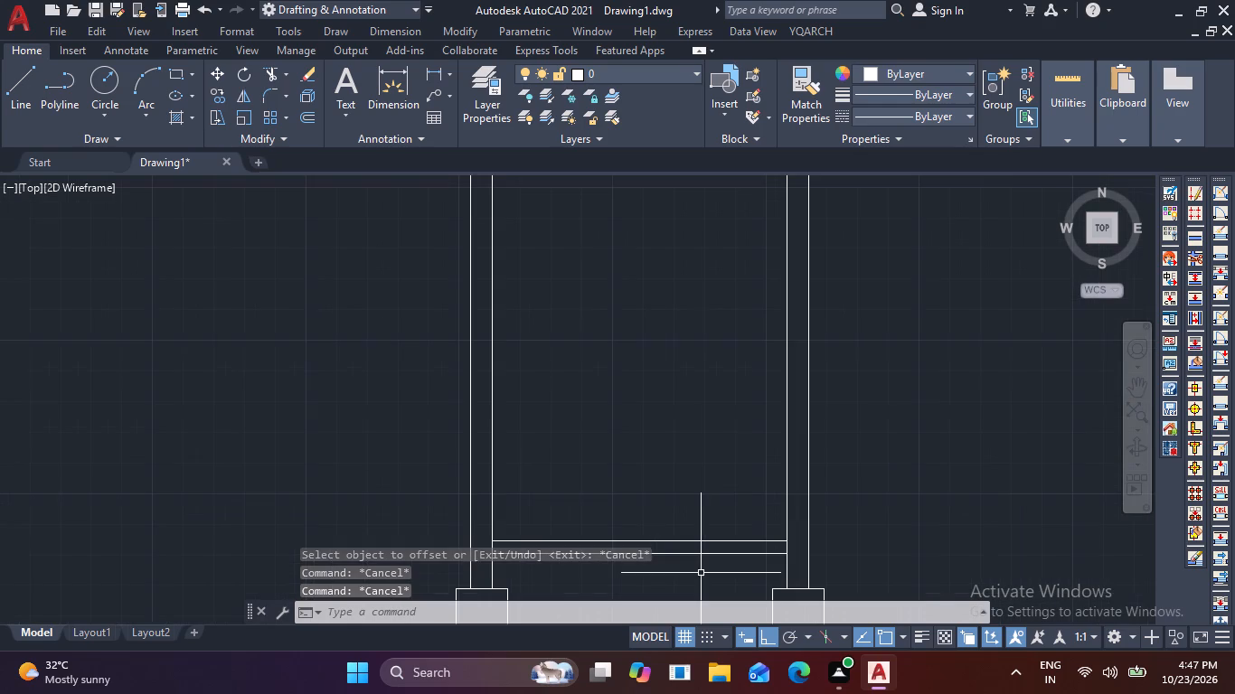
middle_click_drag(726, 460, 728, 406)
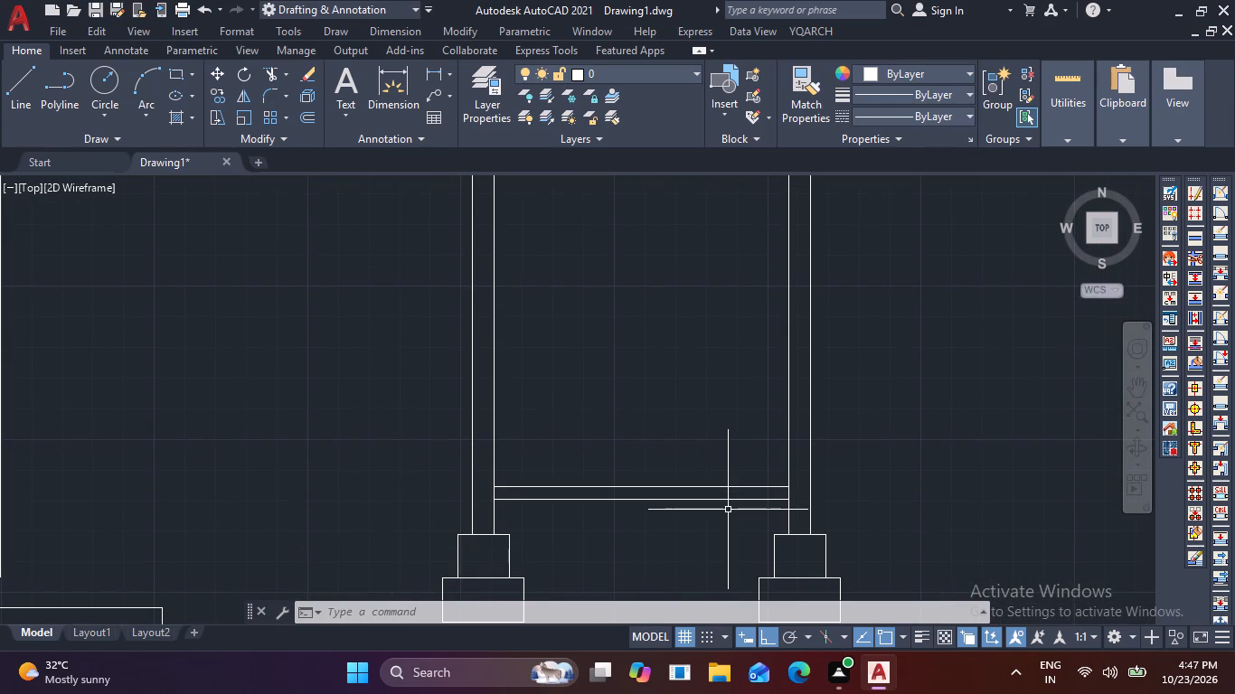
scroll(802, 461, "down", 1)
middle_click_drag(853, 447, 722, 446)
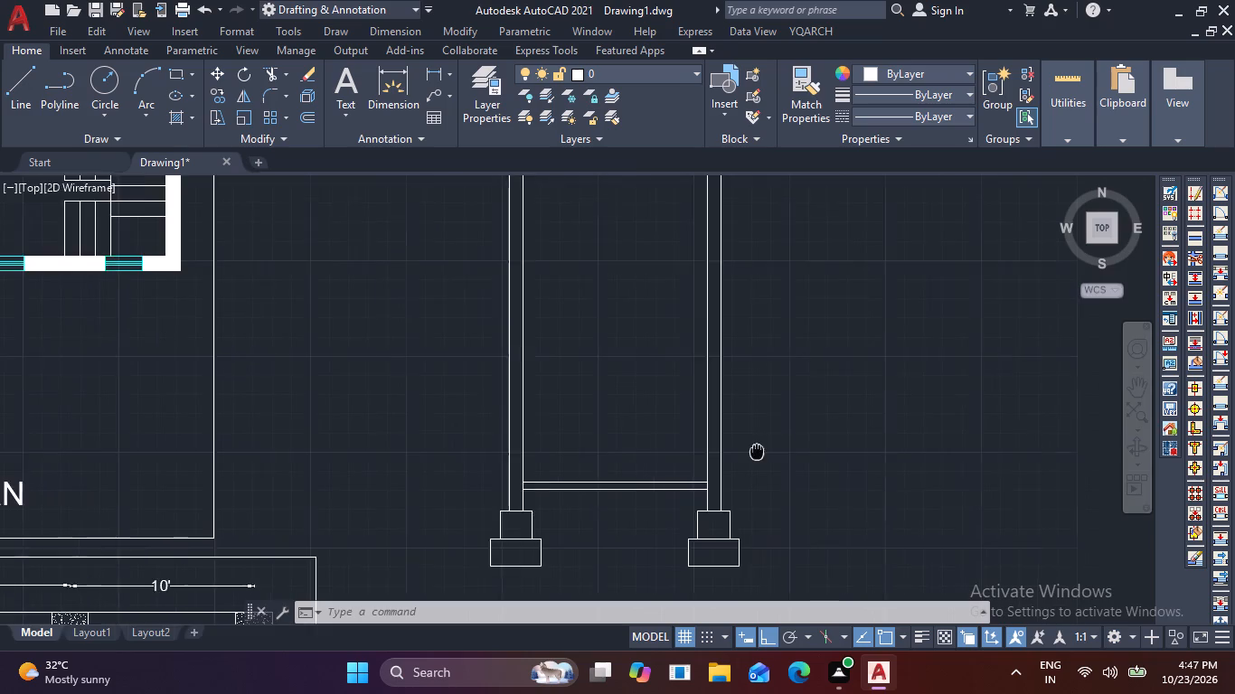
Draw a long horizontal line in the empty area to the right of the building section, below floor slab level.
middle_click_drag(722, 446, 657, 435)
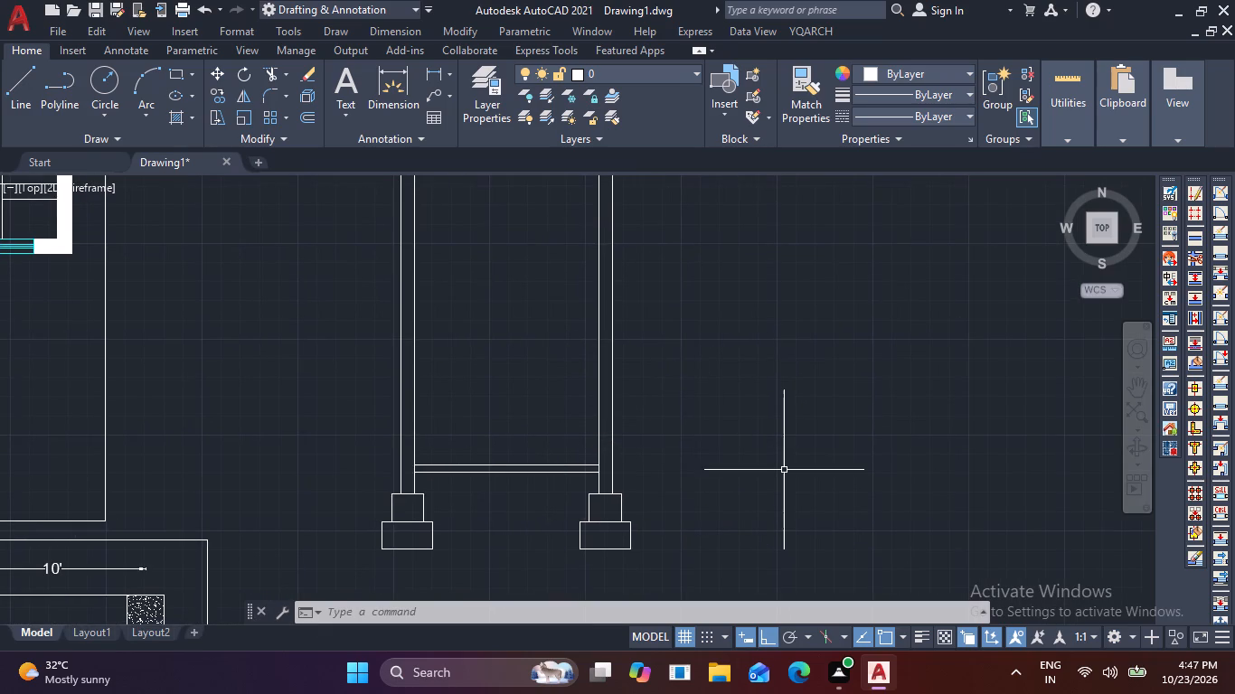
middle_click_drag(818, 434, 429, 311)
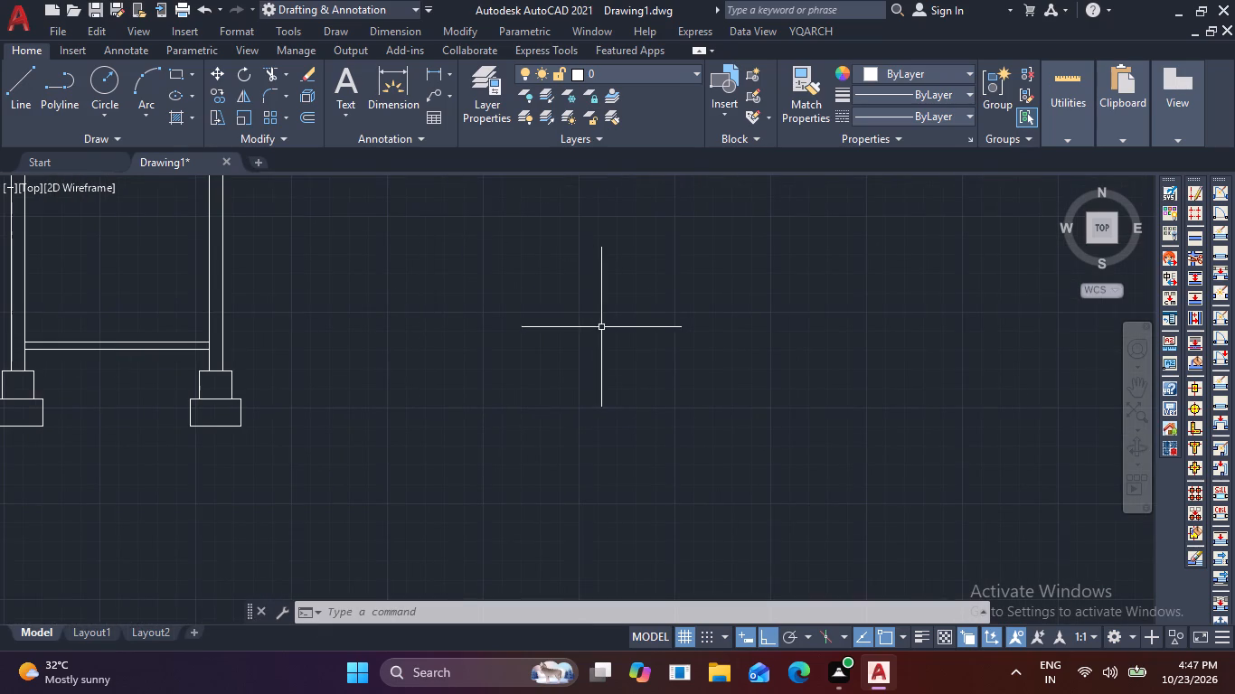
type("l")
key("space")
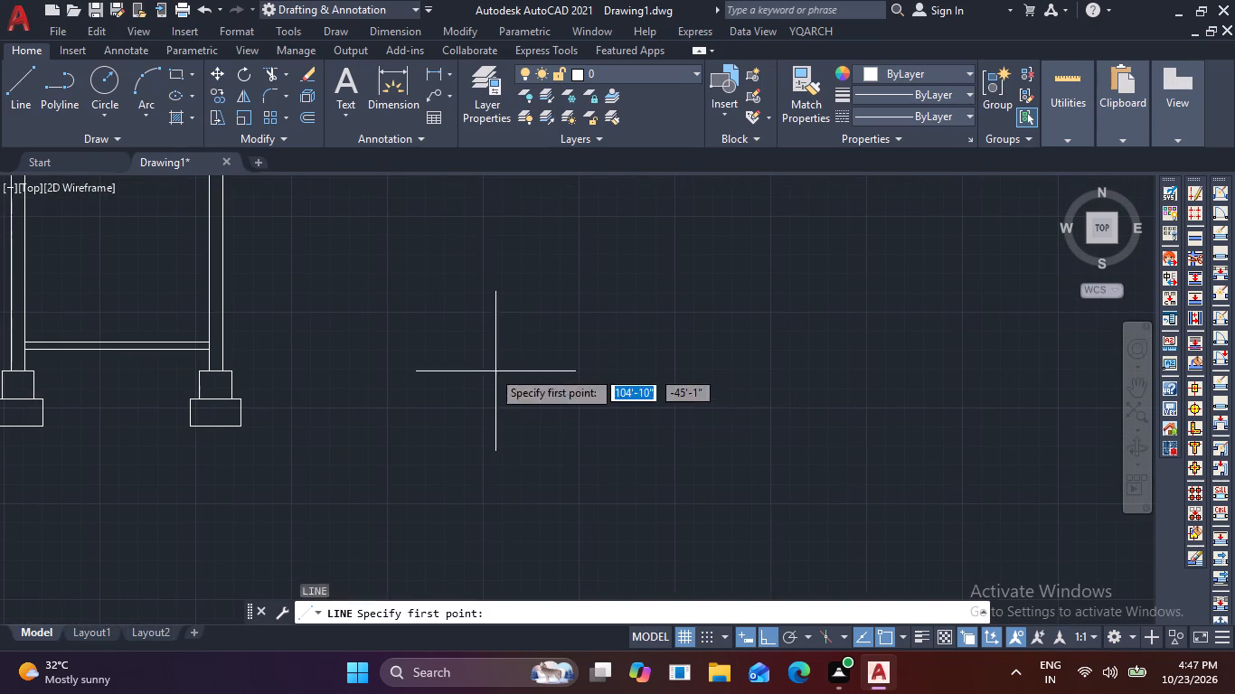
left_click_drag(485, 366, 557, 372)
left_click(1093, 421)
key("space")
middle_click_drag(932, 429, 868, 501)
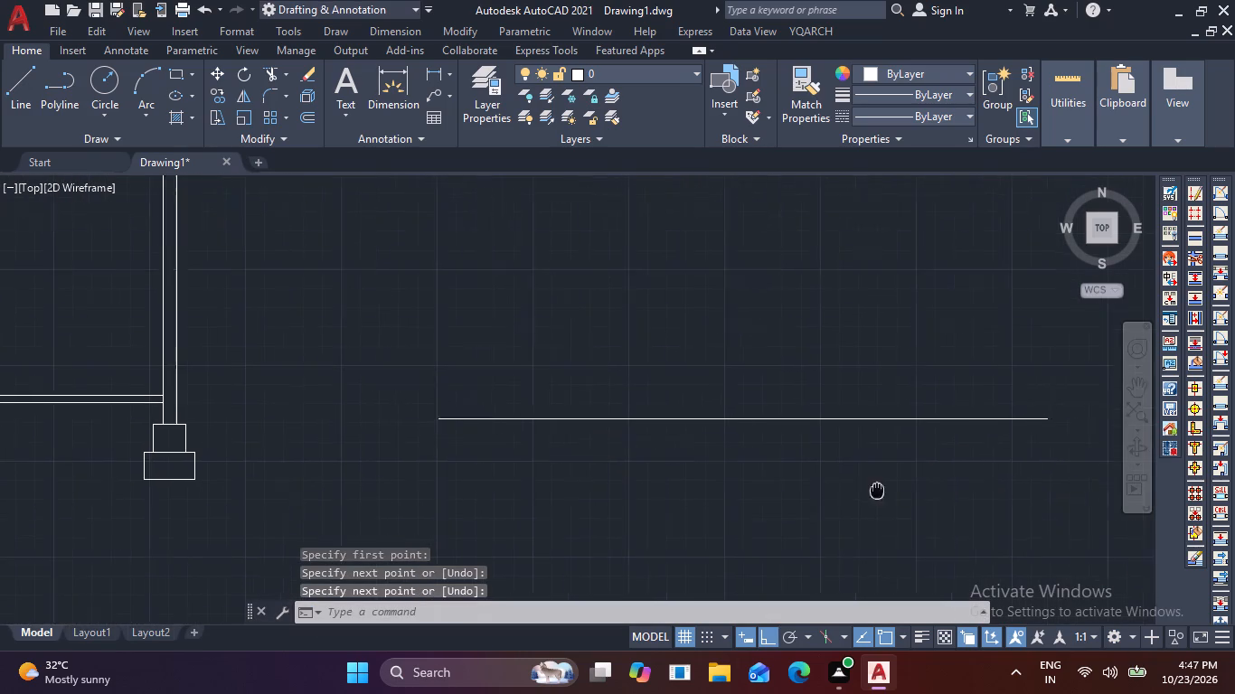
middle_click_drag(868, 501, 831, 529)
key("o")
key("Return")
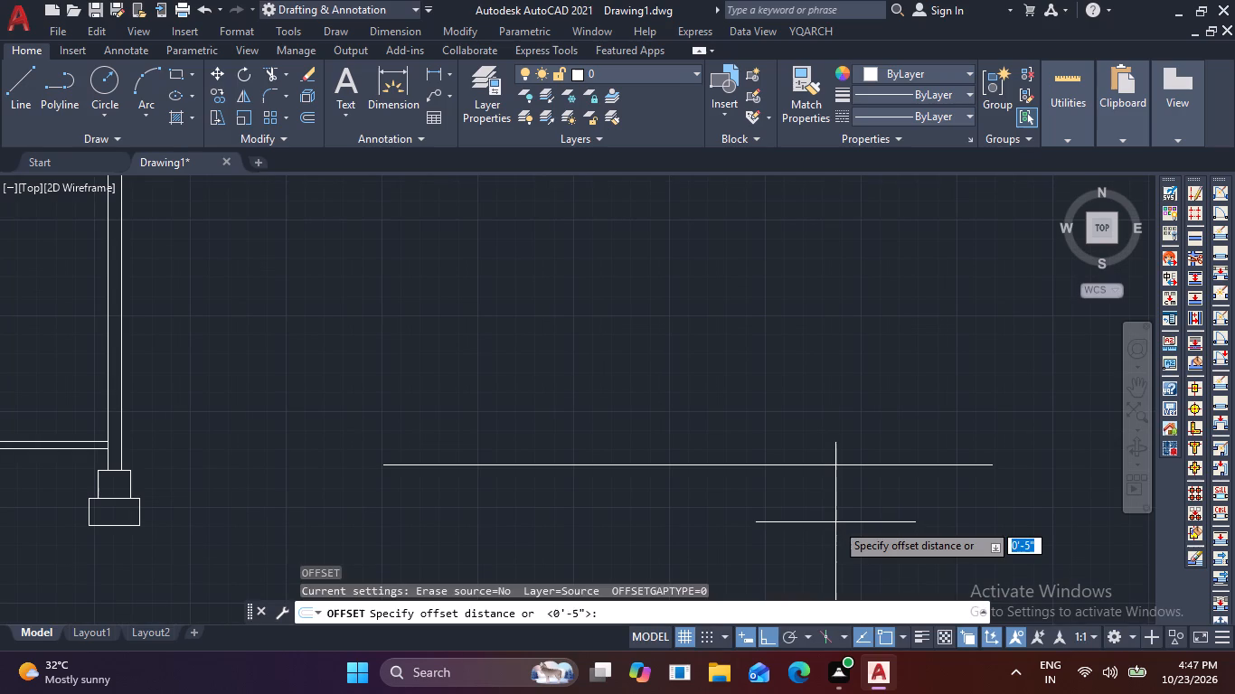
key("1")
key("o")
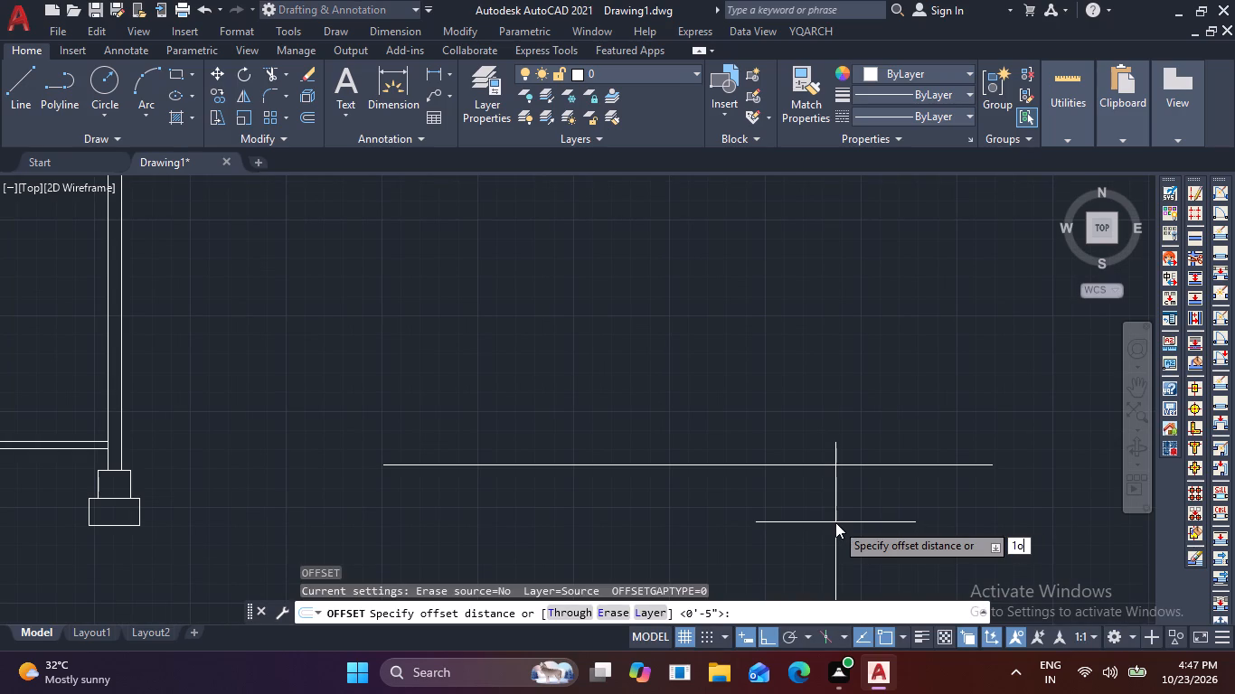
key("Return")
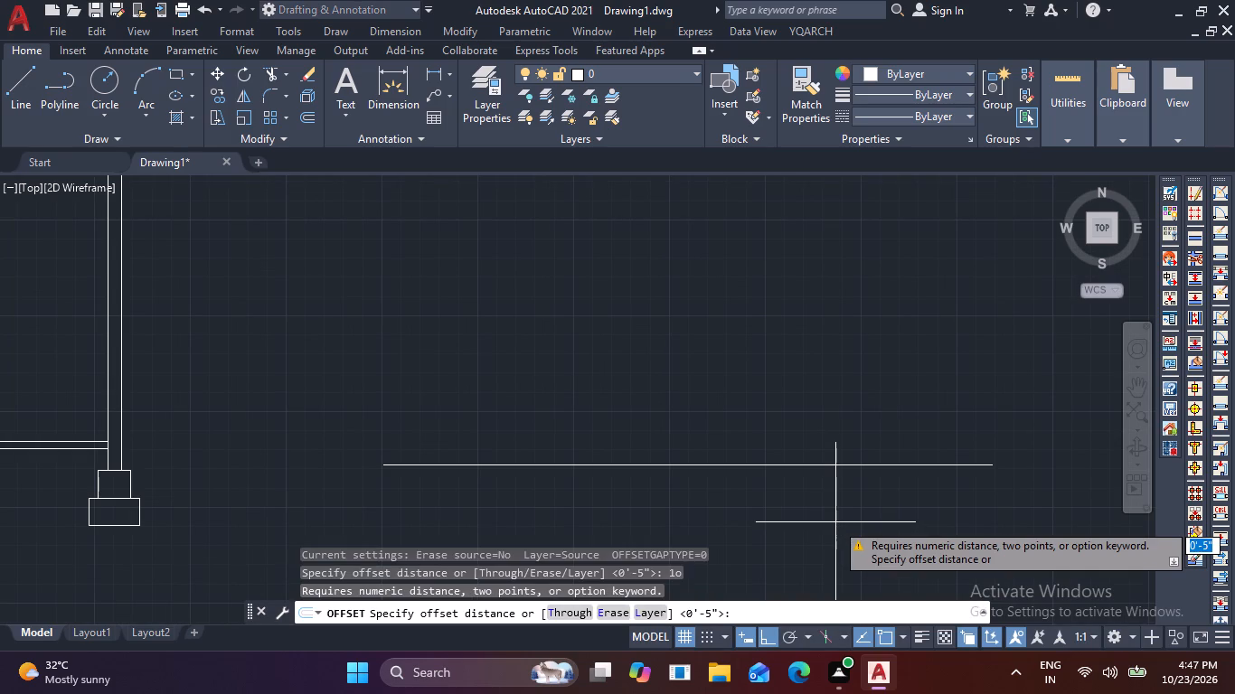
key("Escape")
Offset the new horizontal line 10' upward.
key("o")
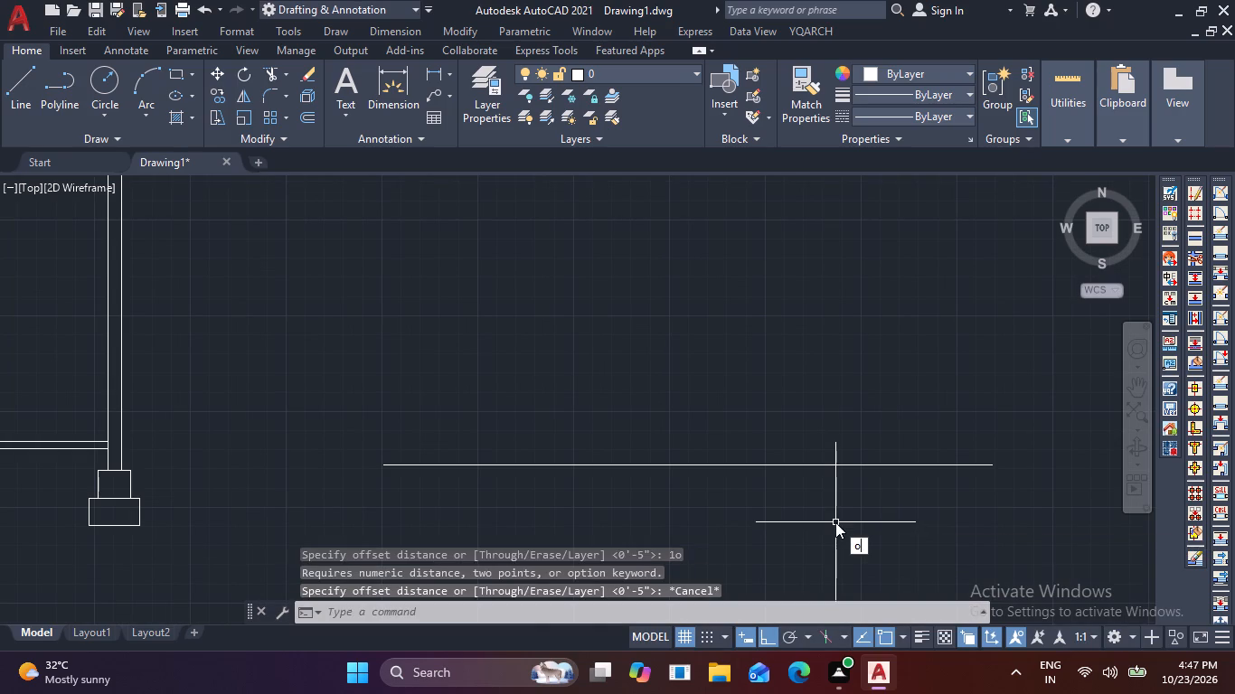
key("Return")
type("10")
key("apostrophe")
key("Return")
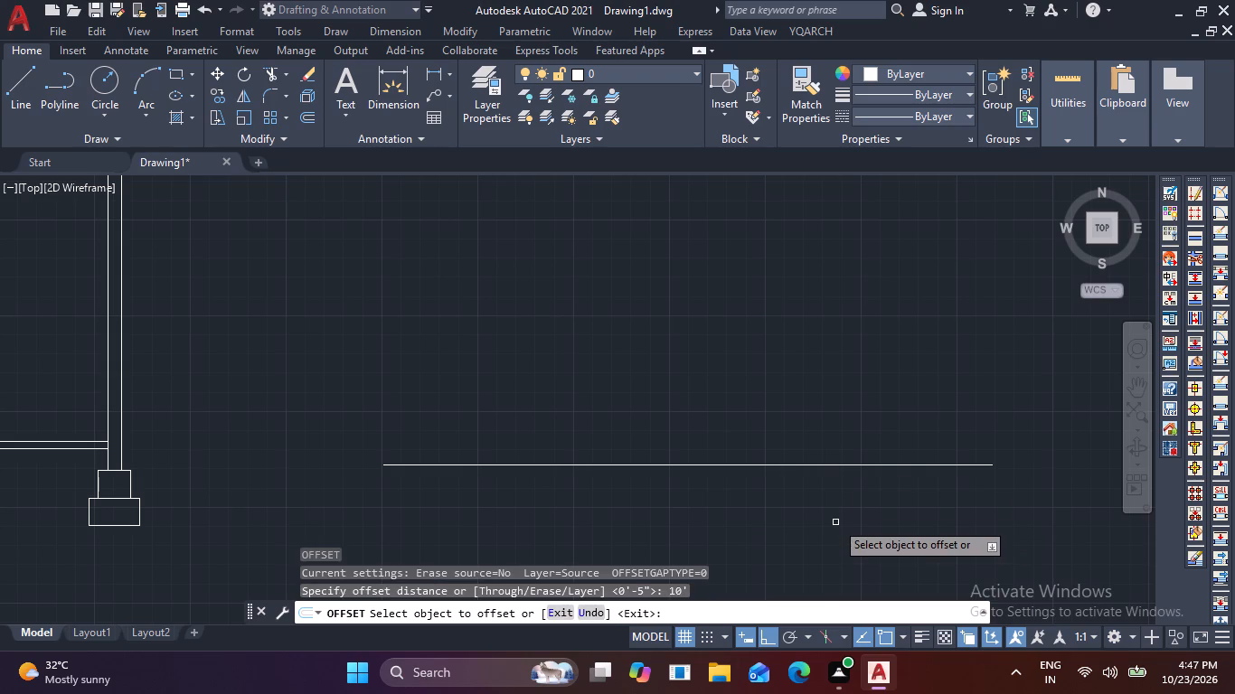
left_click(852, 464)
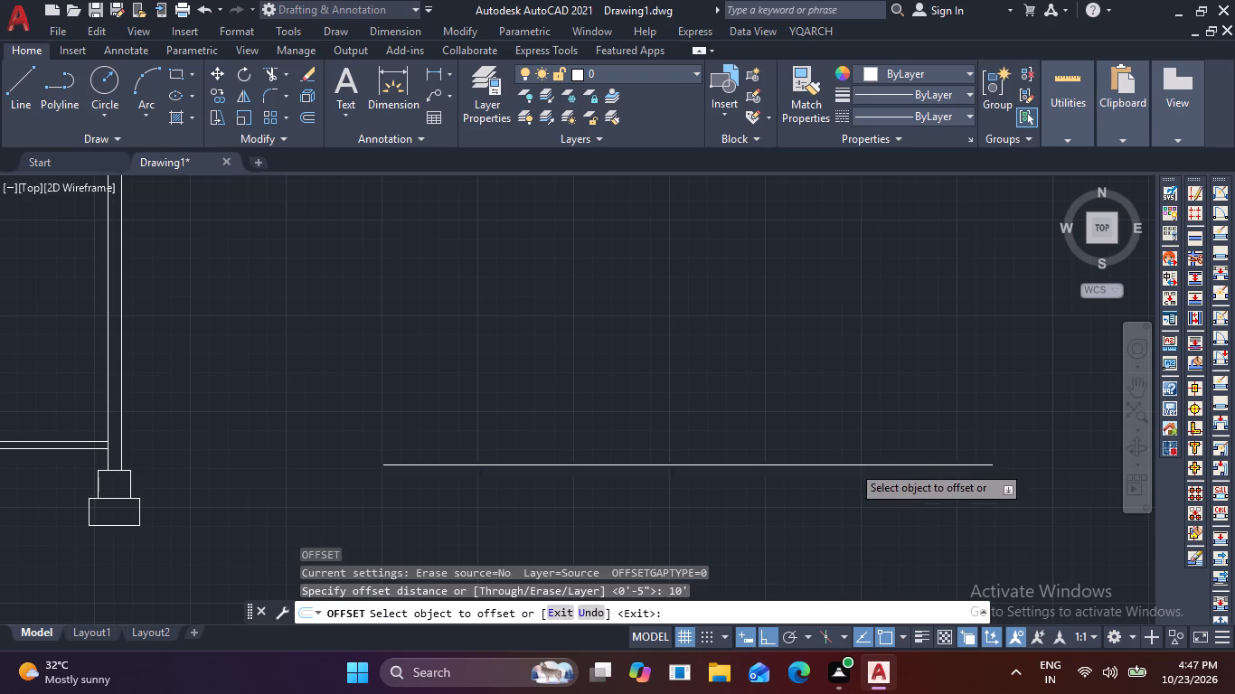
left_click(841, 406)
key("Escape")
key("Escape")
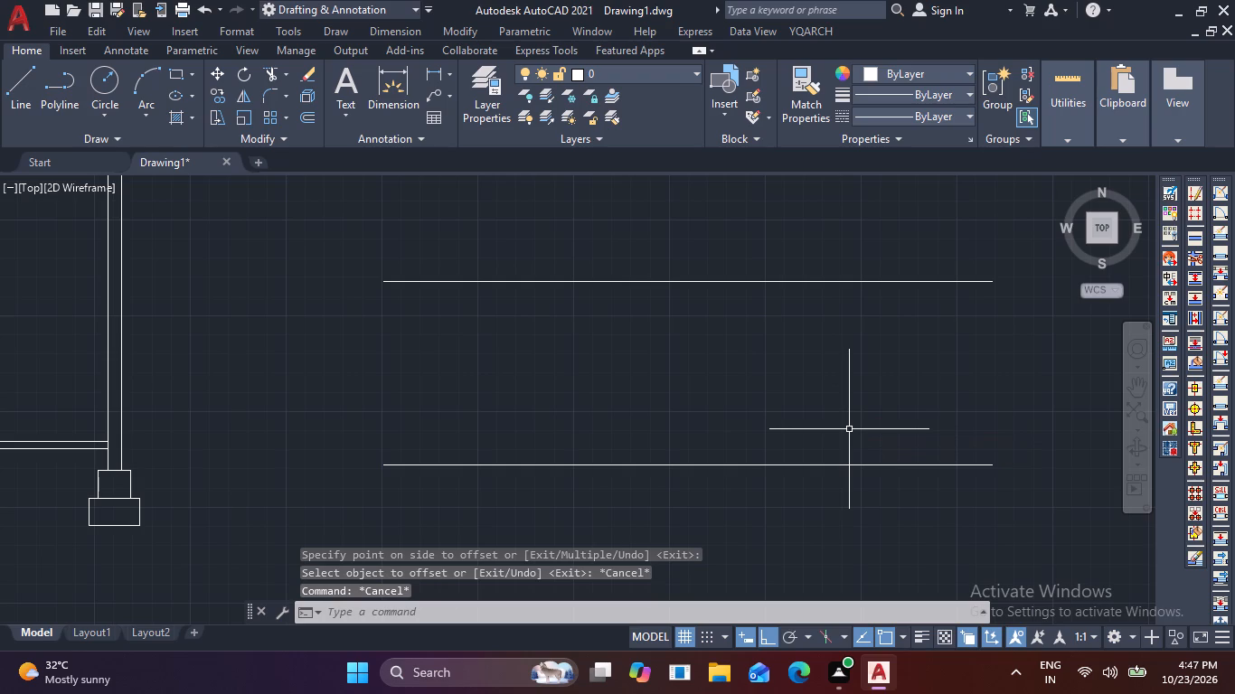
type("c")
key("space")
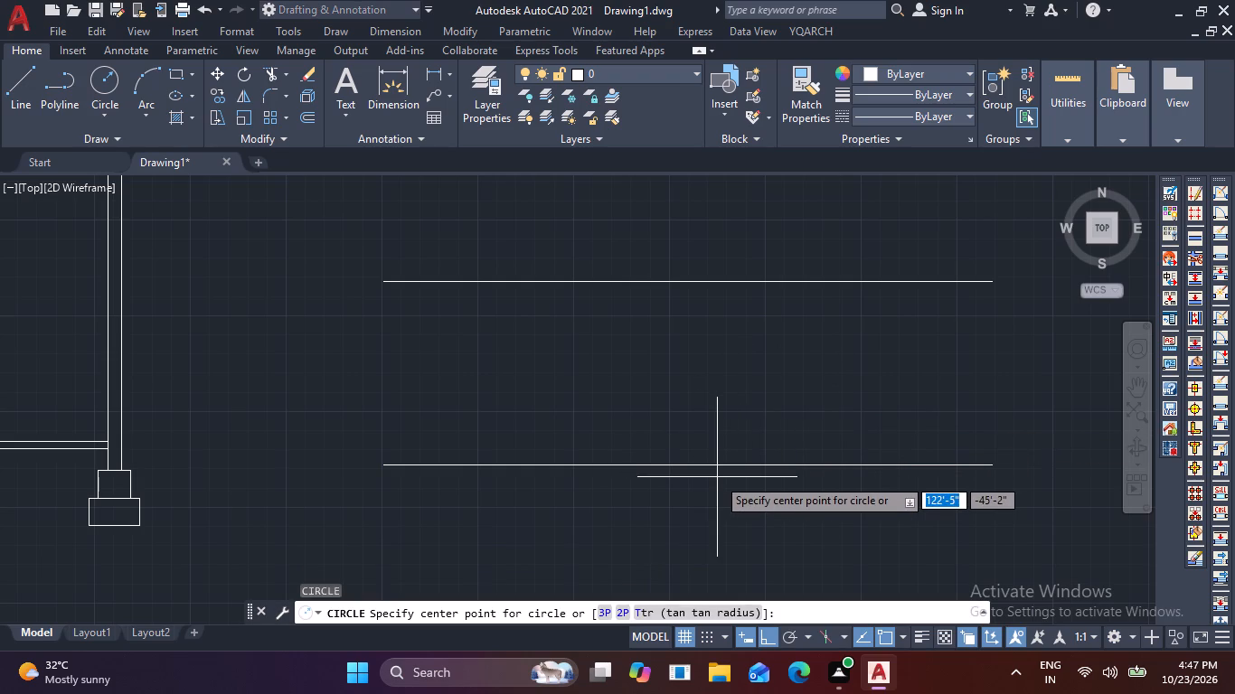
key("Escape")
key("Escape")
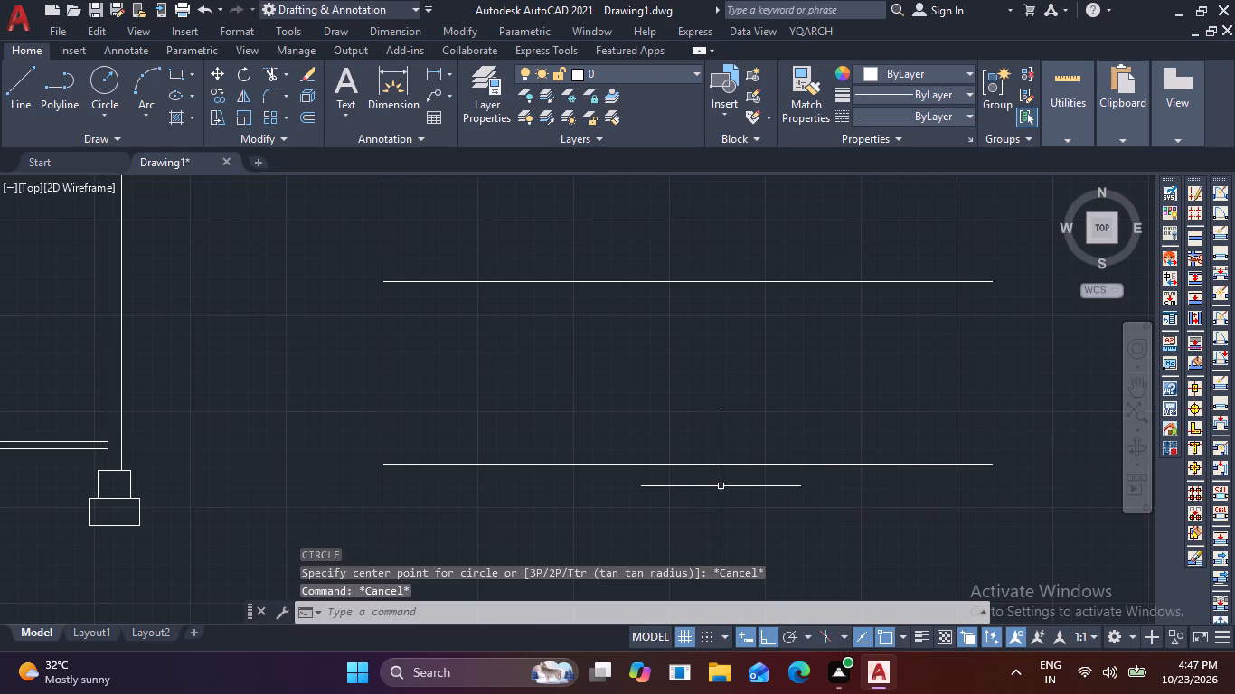
Offset the lower horizontal line 5' upward to add a line midway between the two.
key("o")
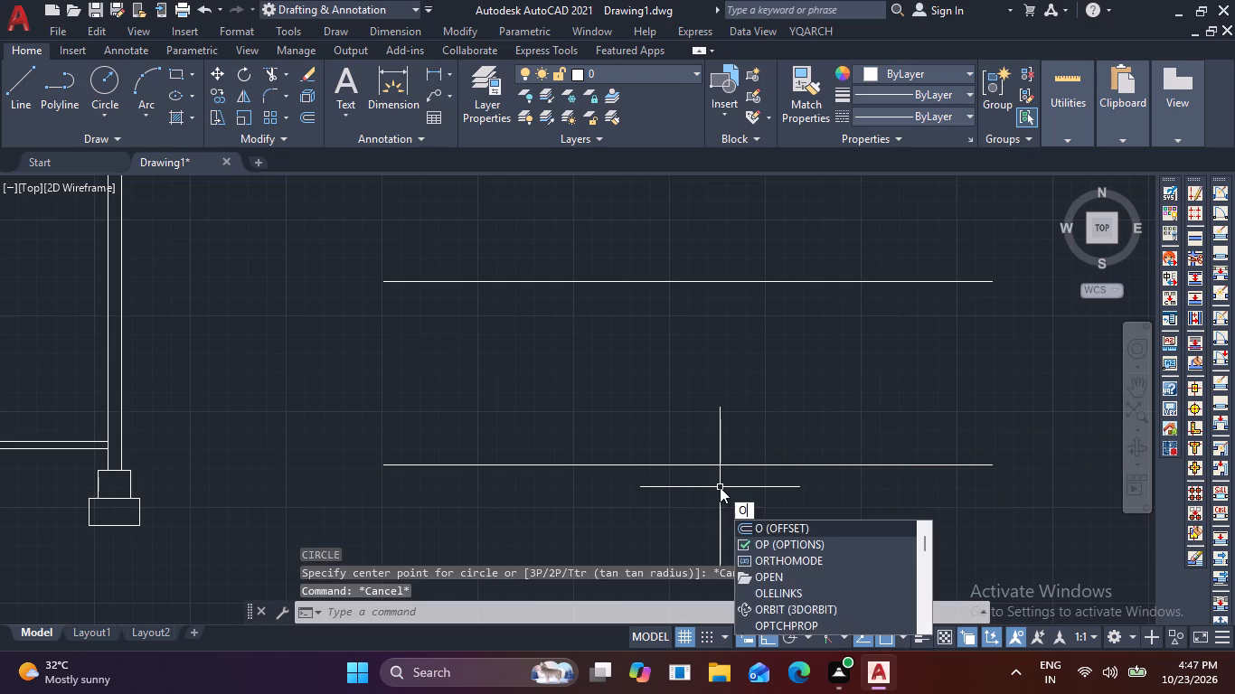
key("Return")
type("5'")
key("Return")
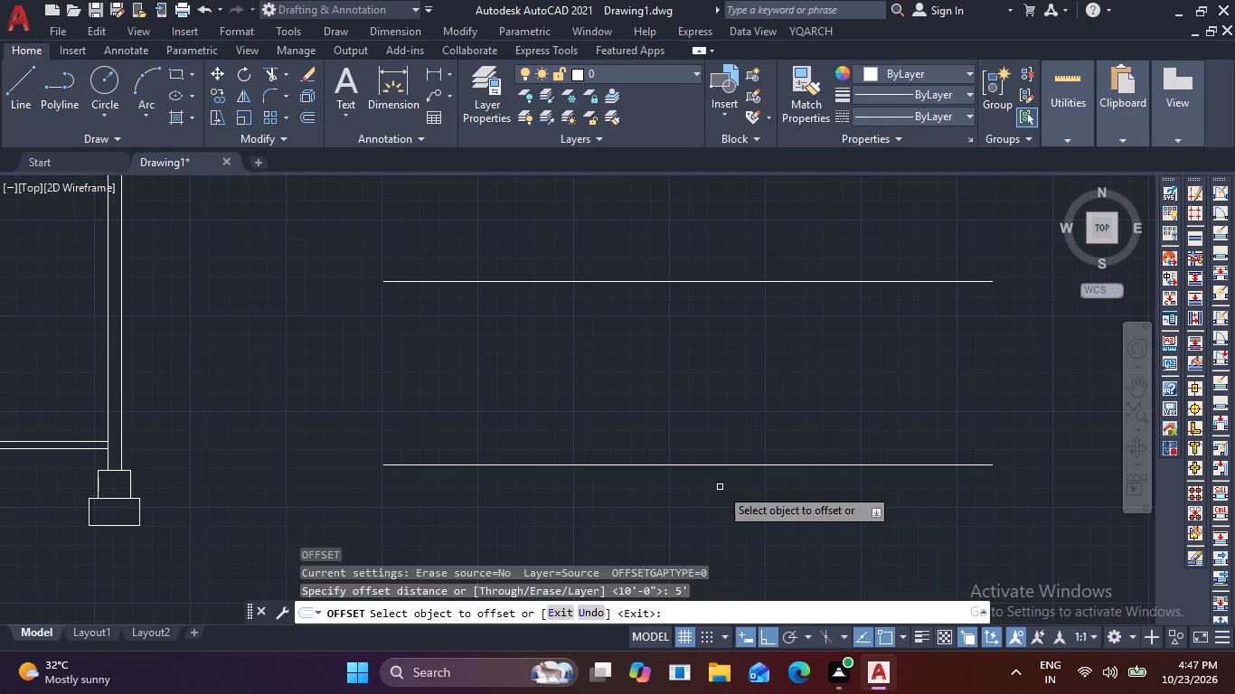
left_click(762, 463)
left_click(756, 467)
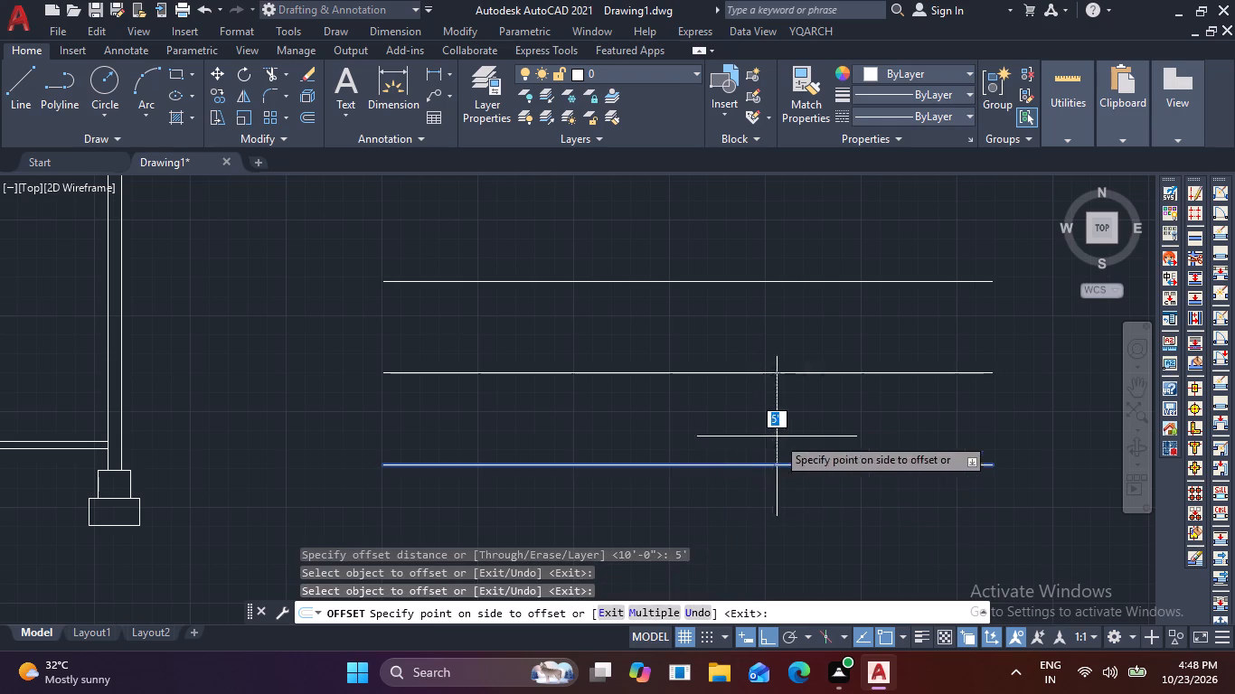
left_click(808, 384)
key("Escape")
key("Escape")
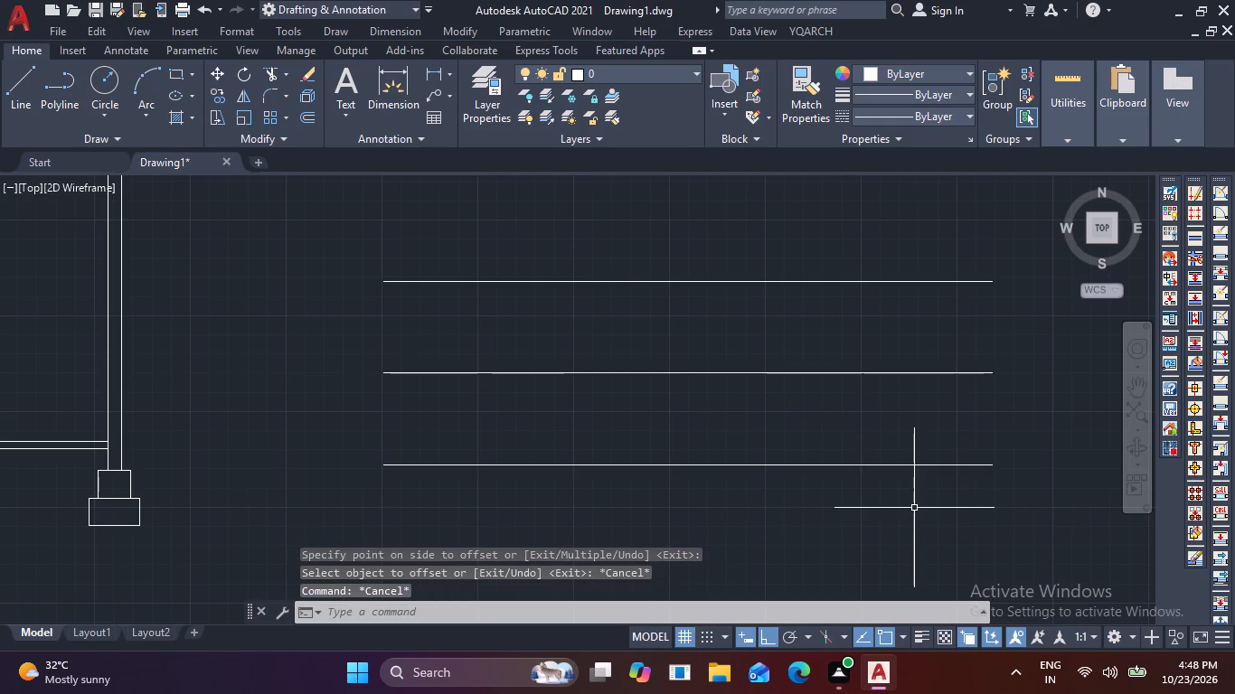
Below the lowest horizontal line, draw a stair step profile with a 6" riser going up and a 10" tread to the right.
type("l")
key("space")
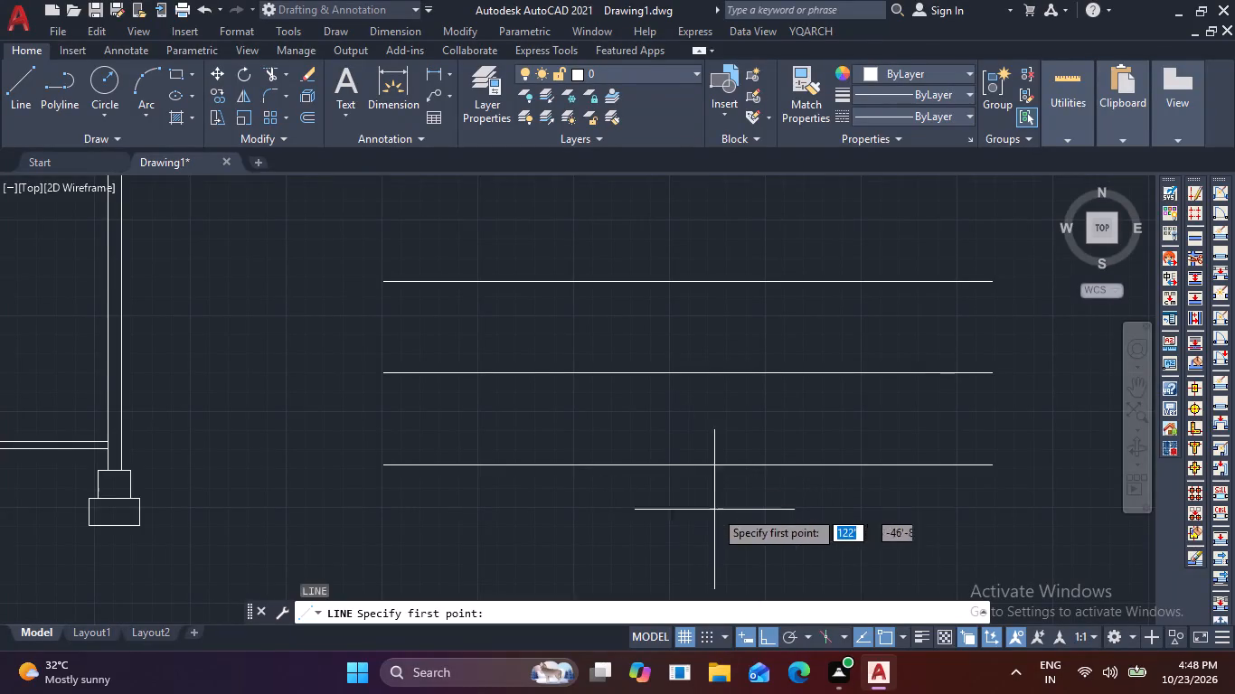
middle_click_drag(742, 532, 763, 400)
scroll(762, 399, "up", 1)
left_click(699, 481)
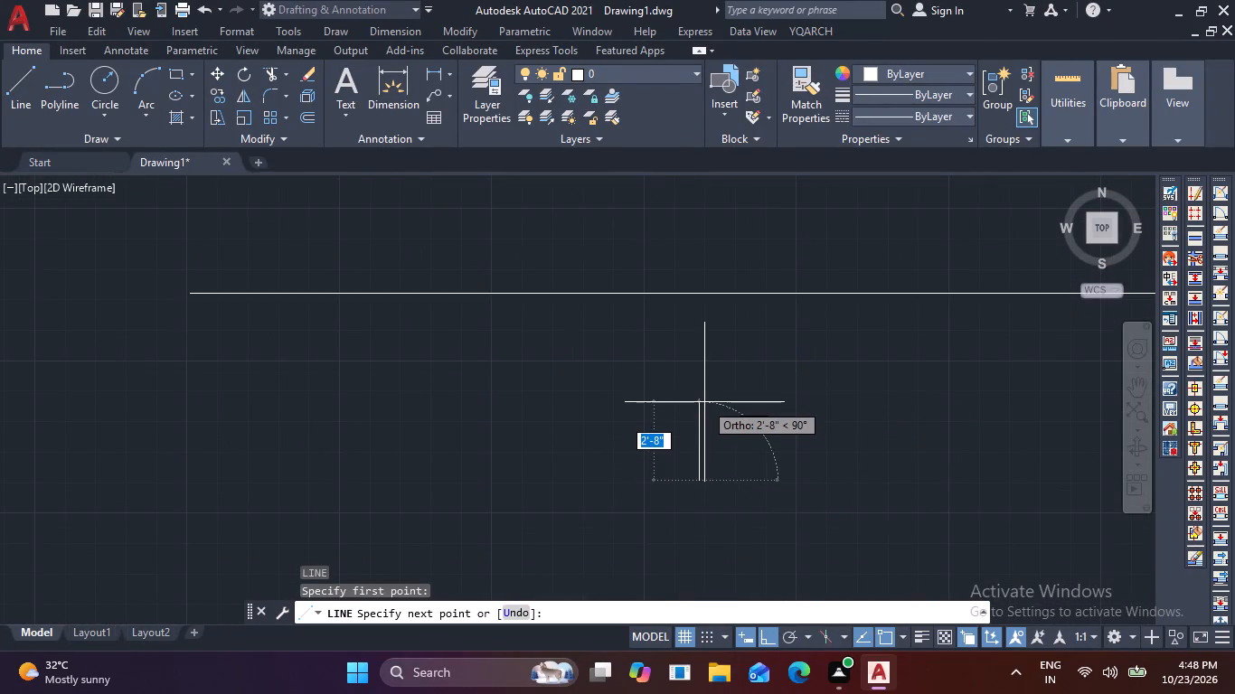
type("6")
key("space")
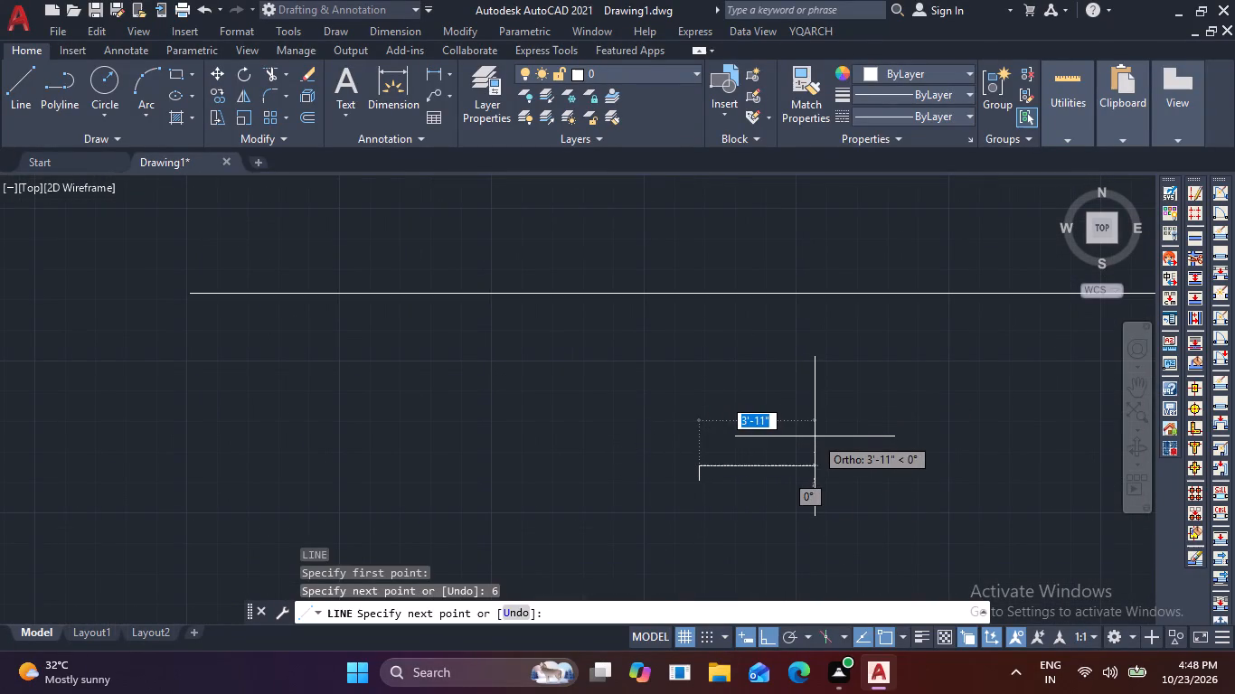
type("10")
key("space")
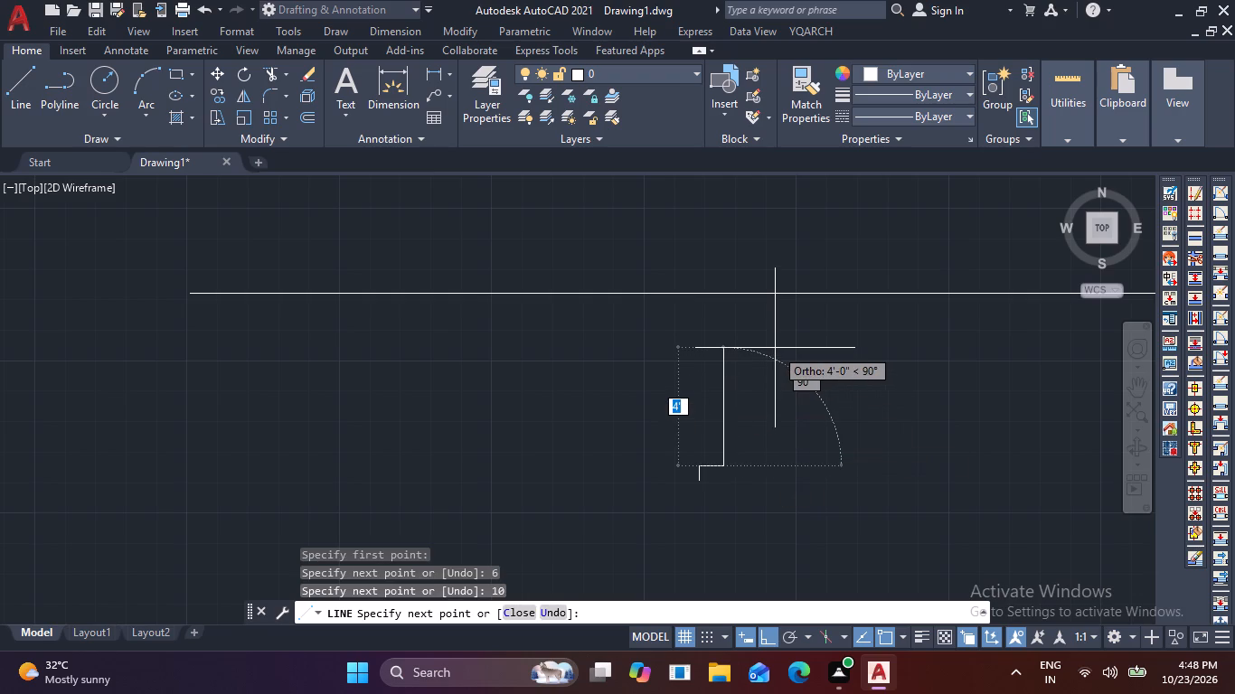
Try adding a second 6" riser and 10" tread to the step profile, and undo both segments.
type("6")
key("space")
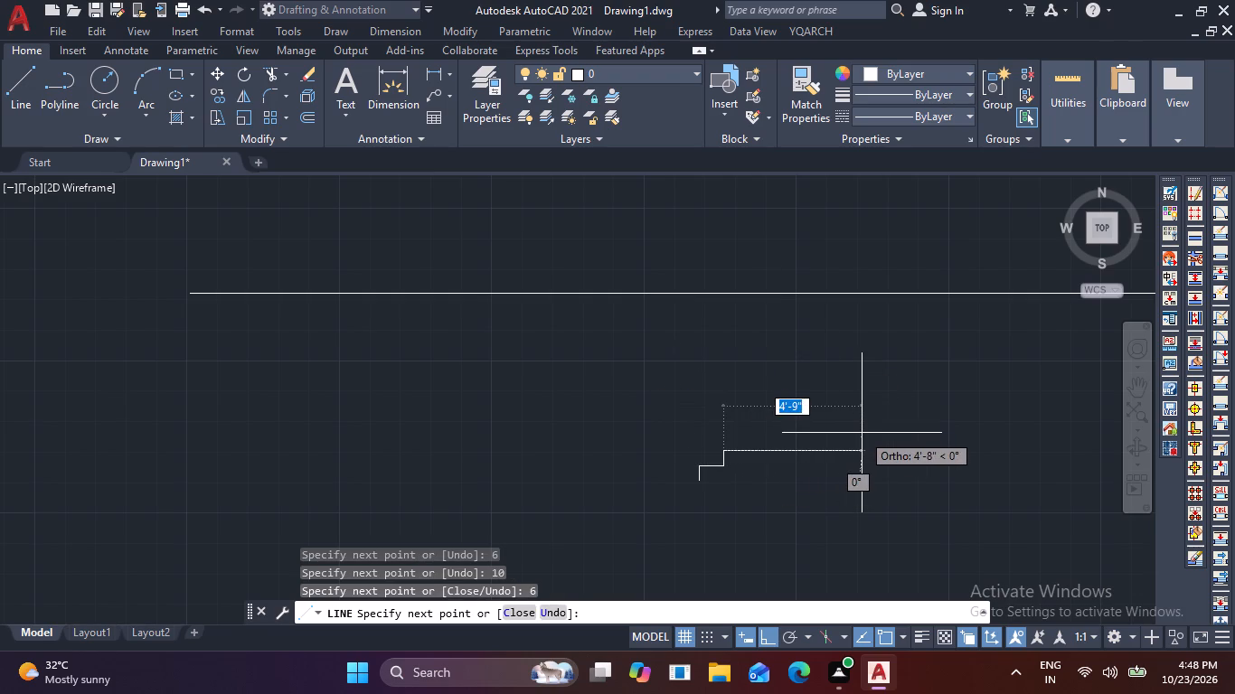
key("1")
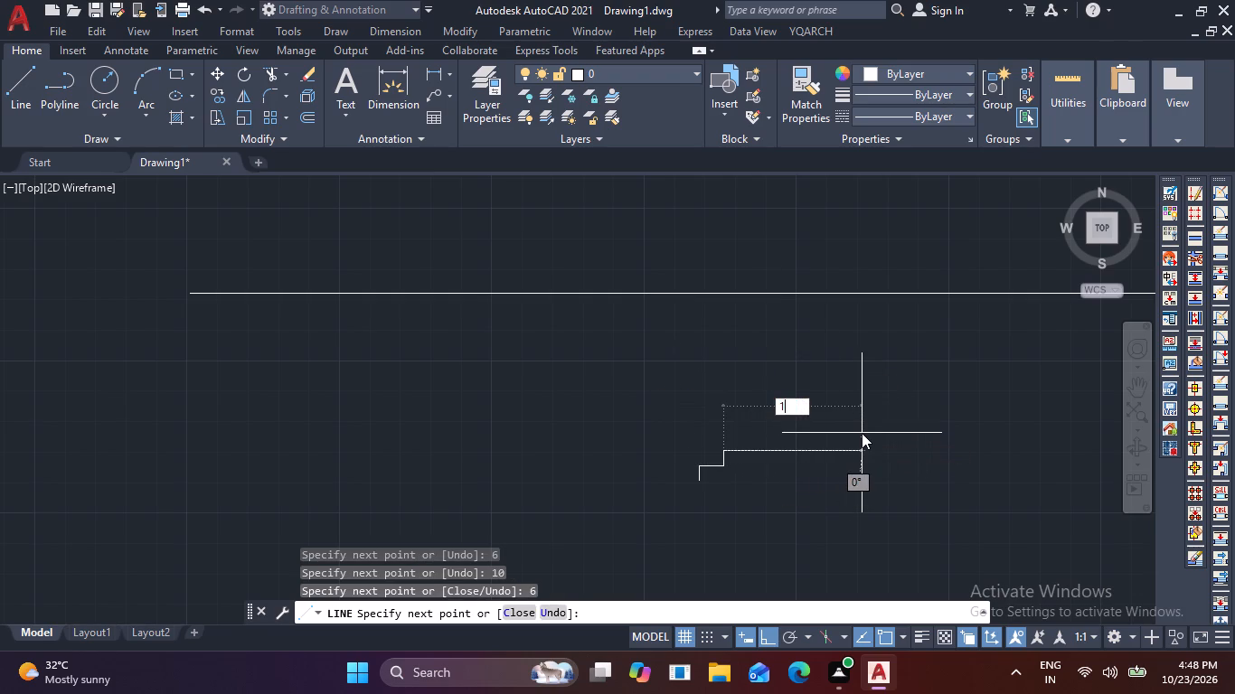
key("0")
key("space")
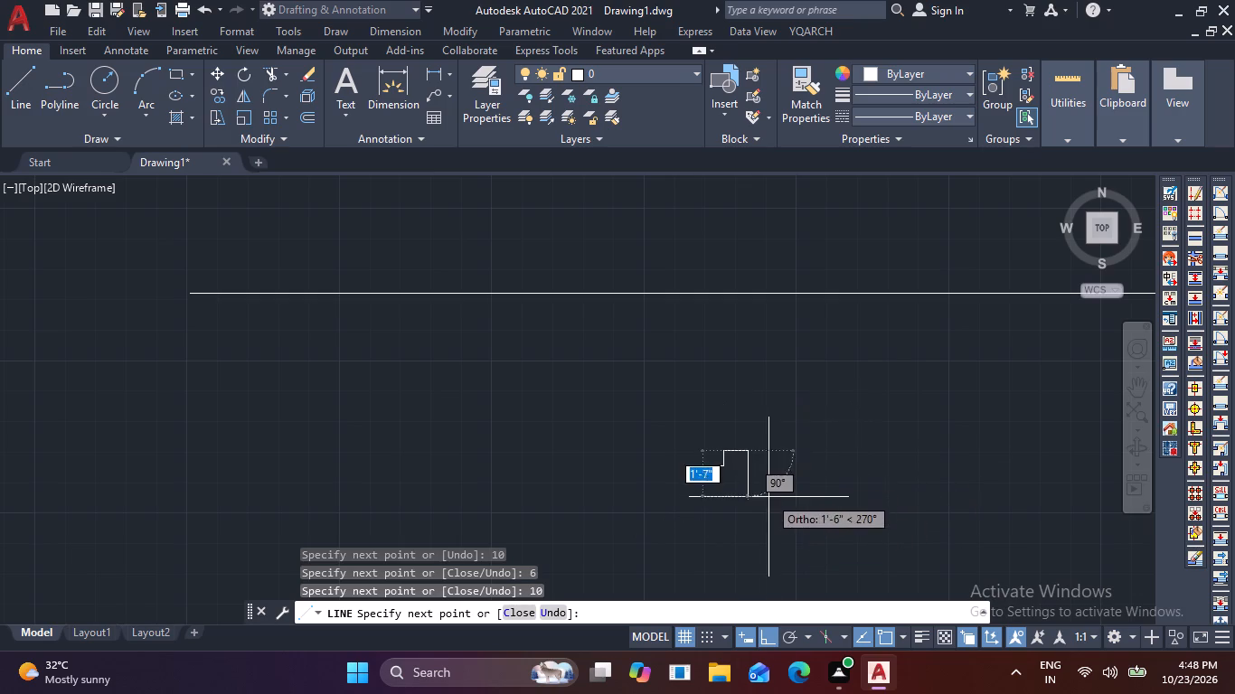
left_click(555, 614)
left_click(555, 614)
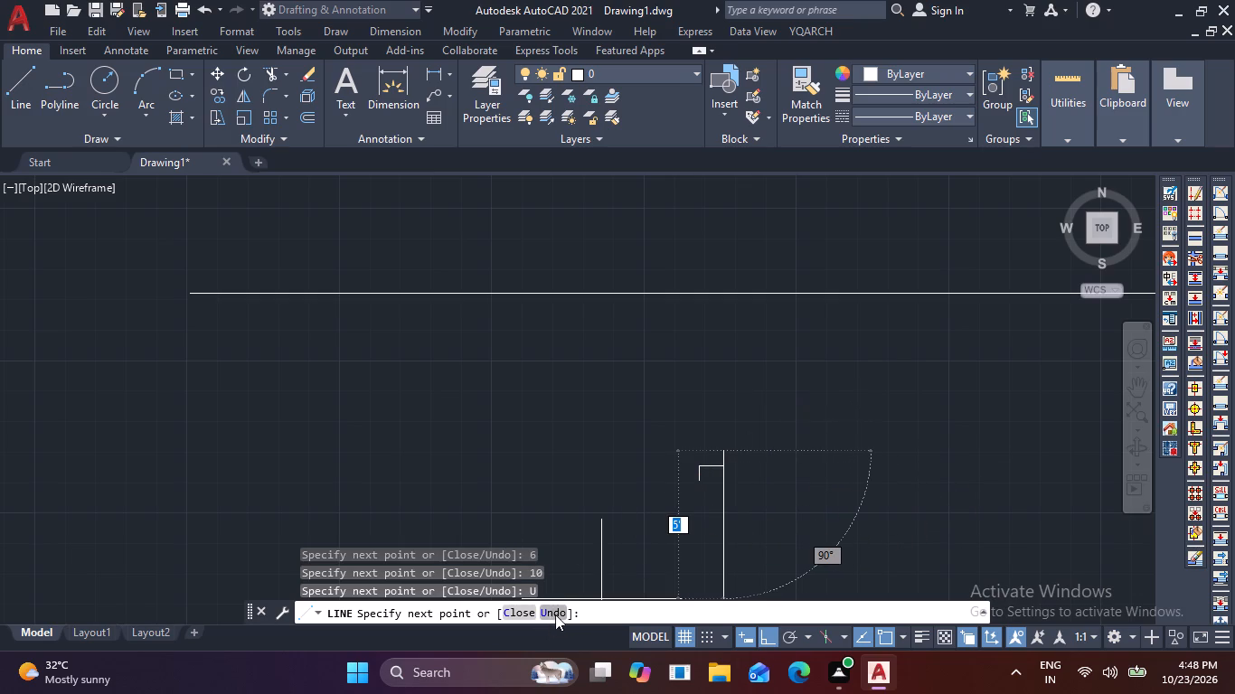
Complete the L-shaped step outline with segments 1" down, 9" back and 5" down, closing it at the riser's starting point.
scroll(748, 443, "up", 2)
middle_click_drag(686, 505, 723, 370)
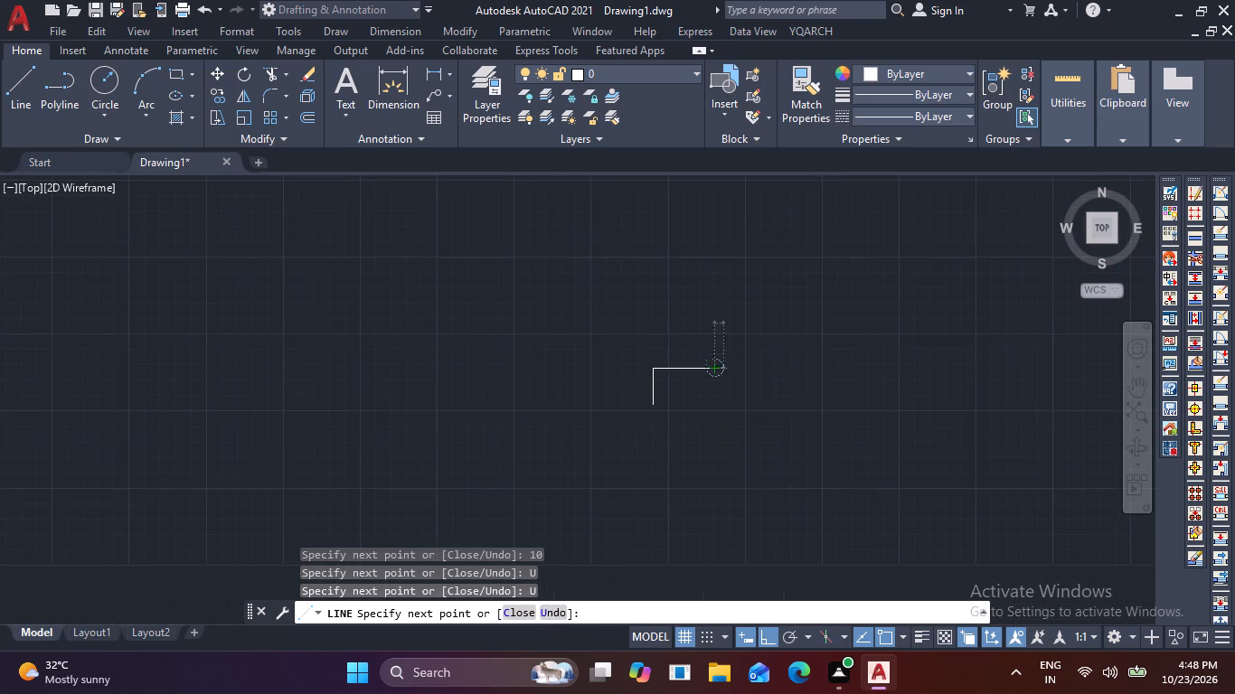
scroll(707, 387, "up", 3)
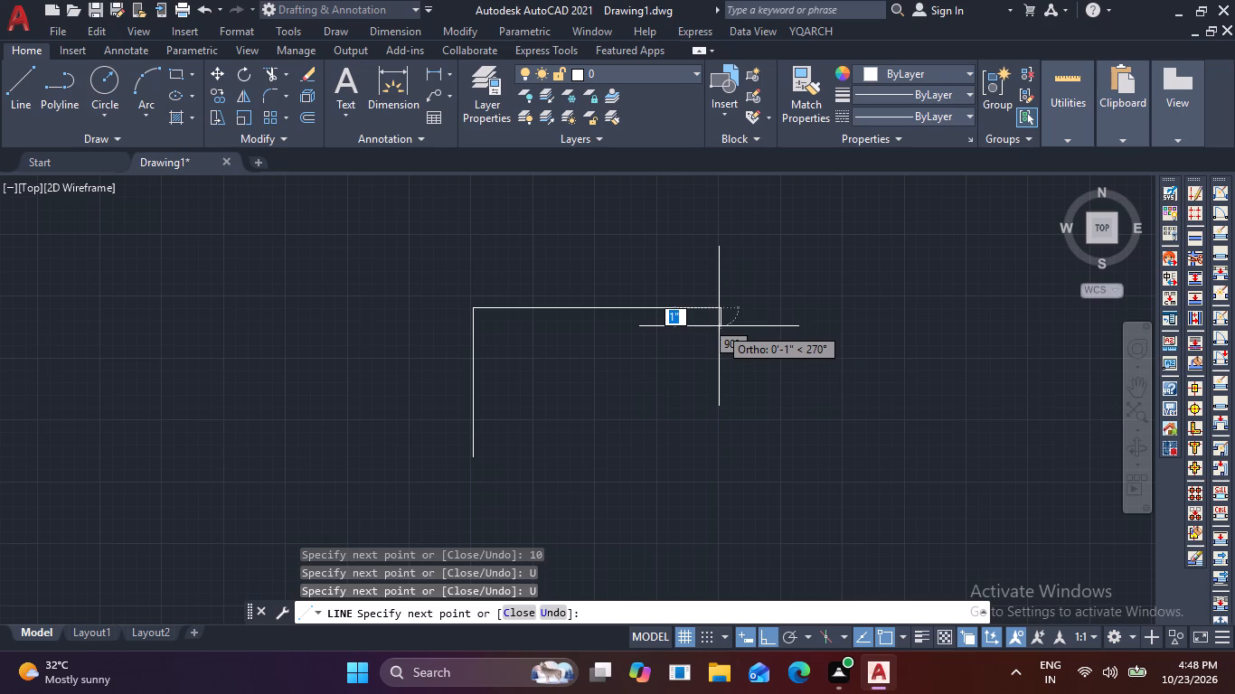
type("1")
key("space")
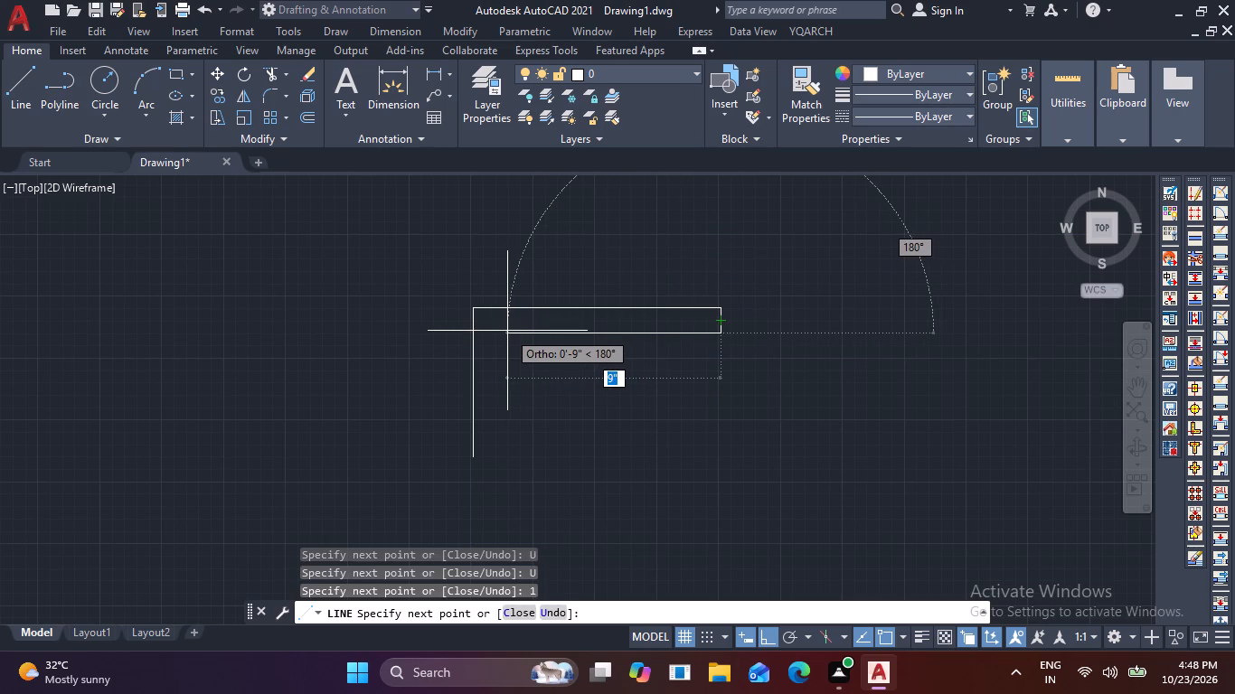
type("9")
key("space")
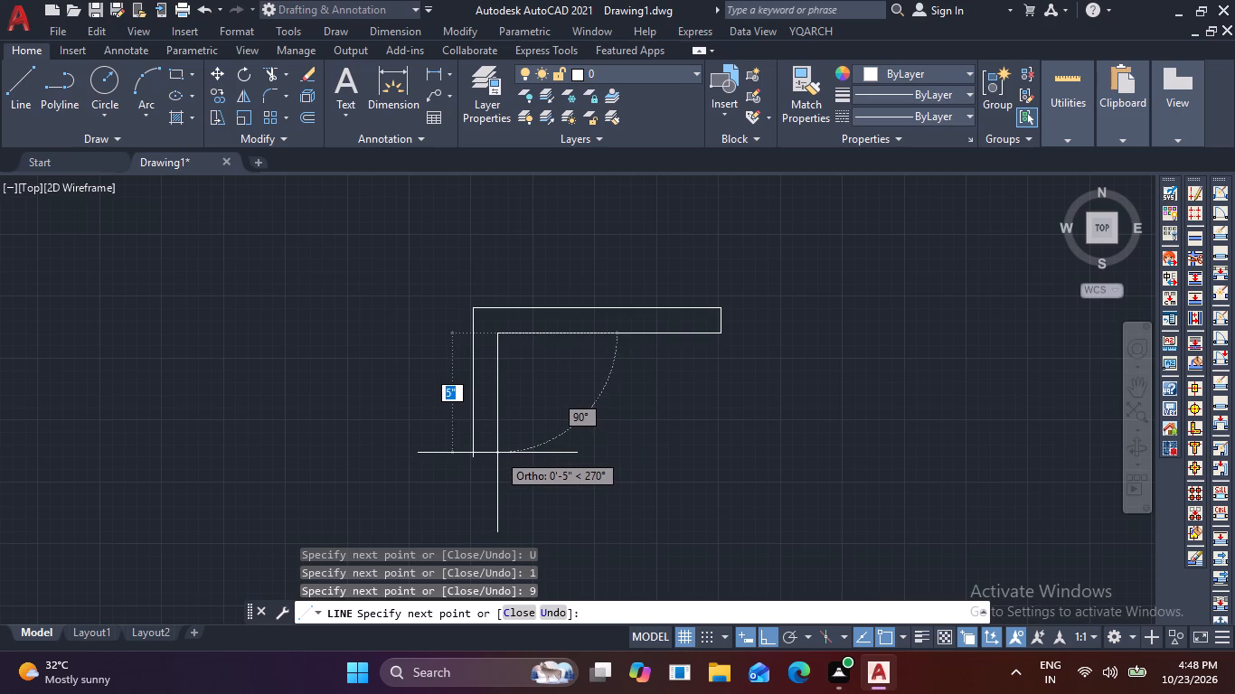
type("5")
key("space")
left_click(471, 459)
key("space")
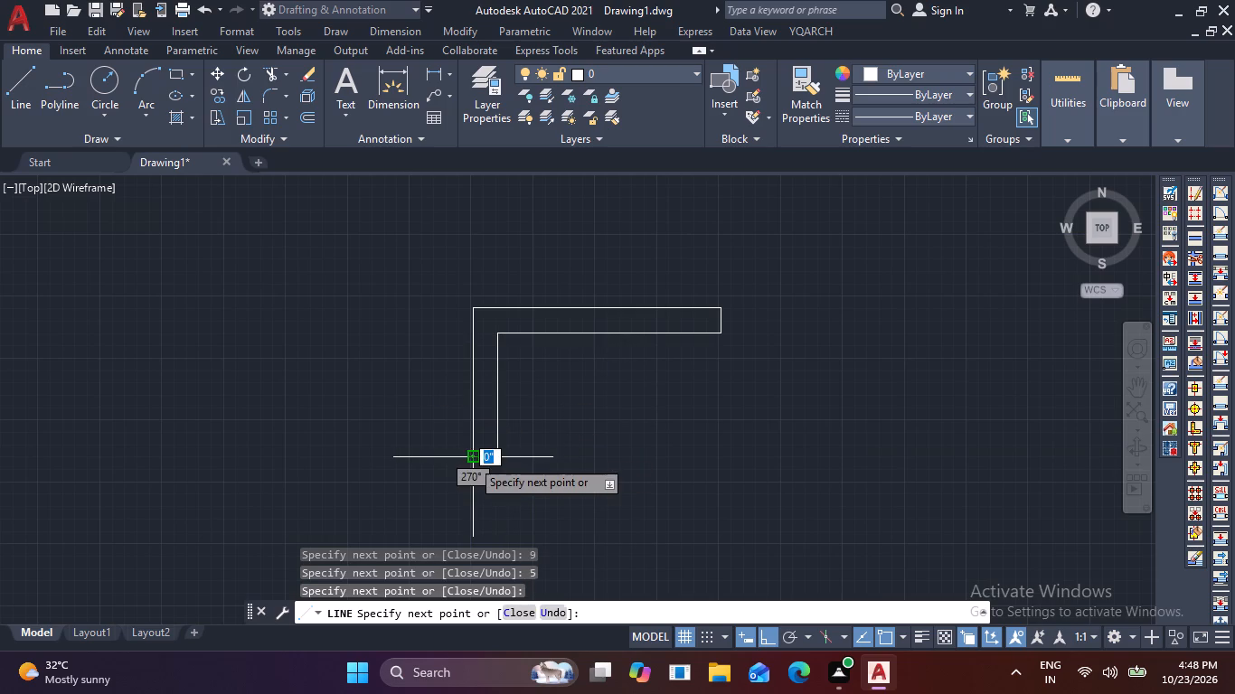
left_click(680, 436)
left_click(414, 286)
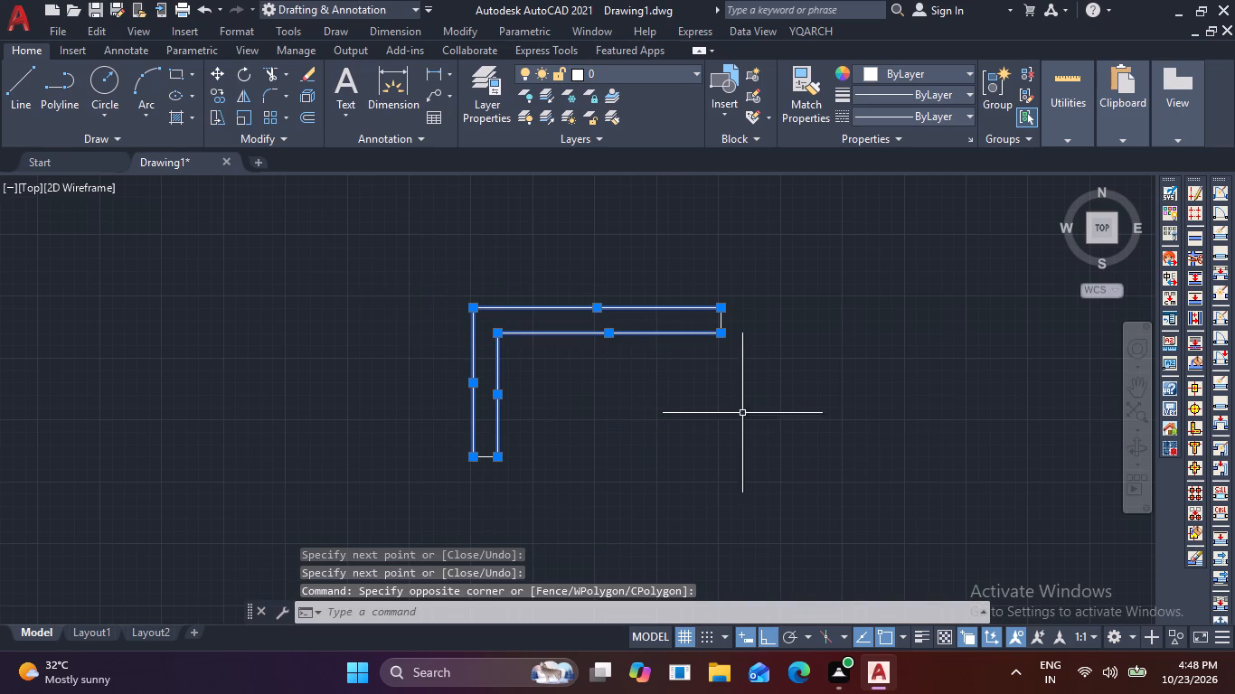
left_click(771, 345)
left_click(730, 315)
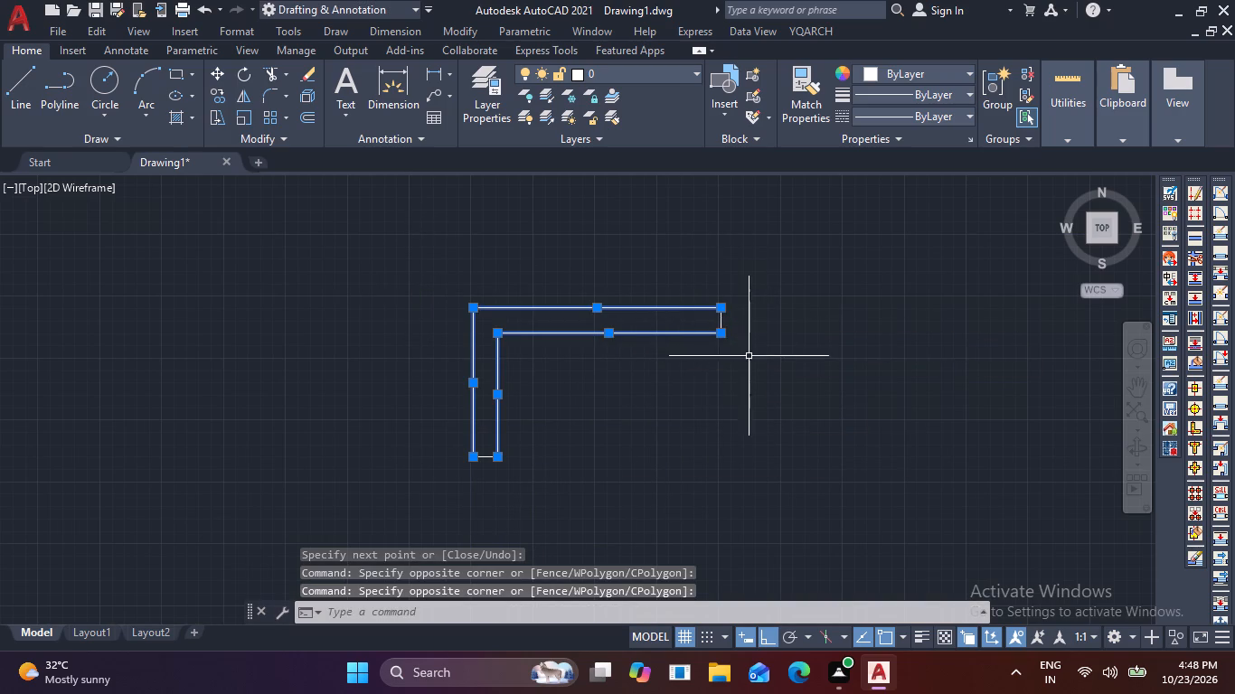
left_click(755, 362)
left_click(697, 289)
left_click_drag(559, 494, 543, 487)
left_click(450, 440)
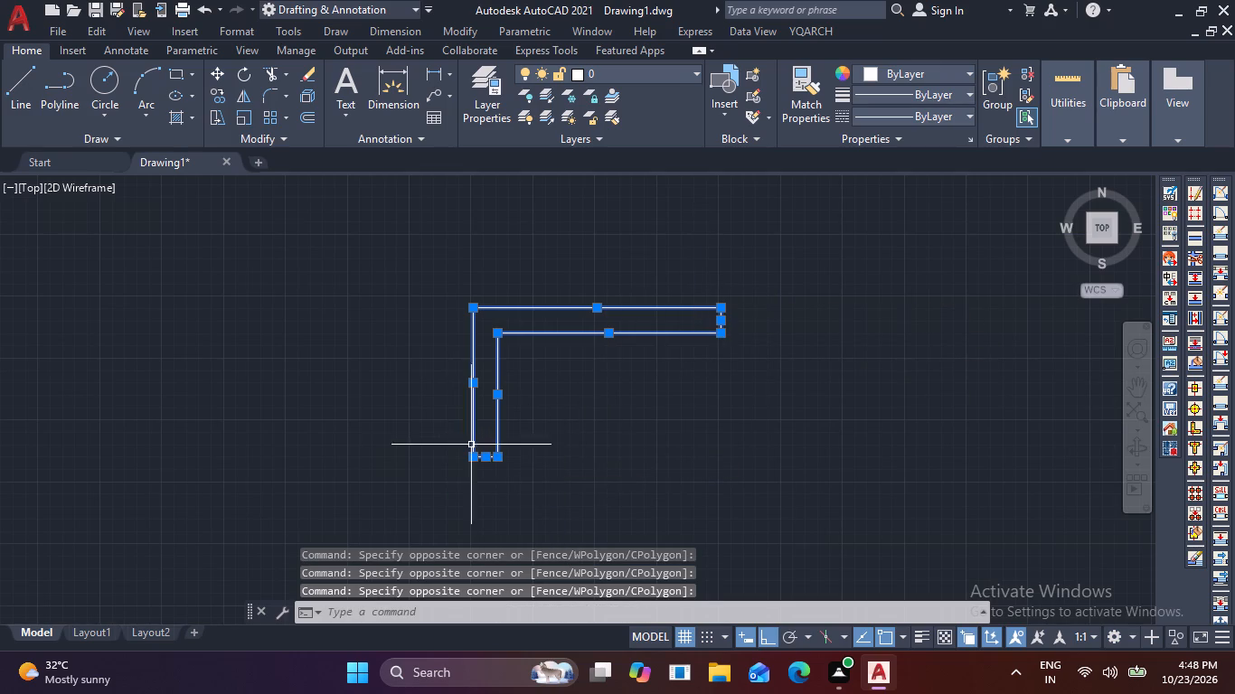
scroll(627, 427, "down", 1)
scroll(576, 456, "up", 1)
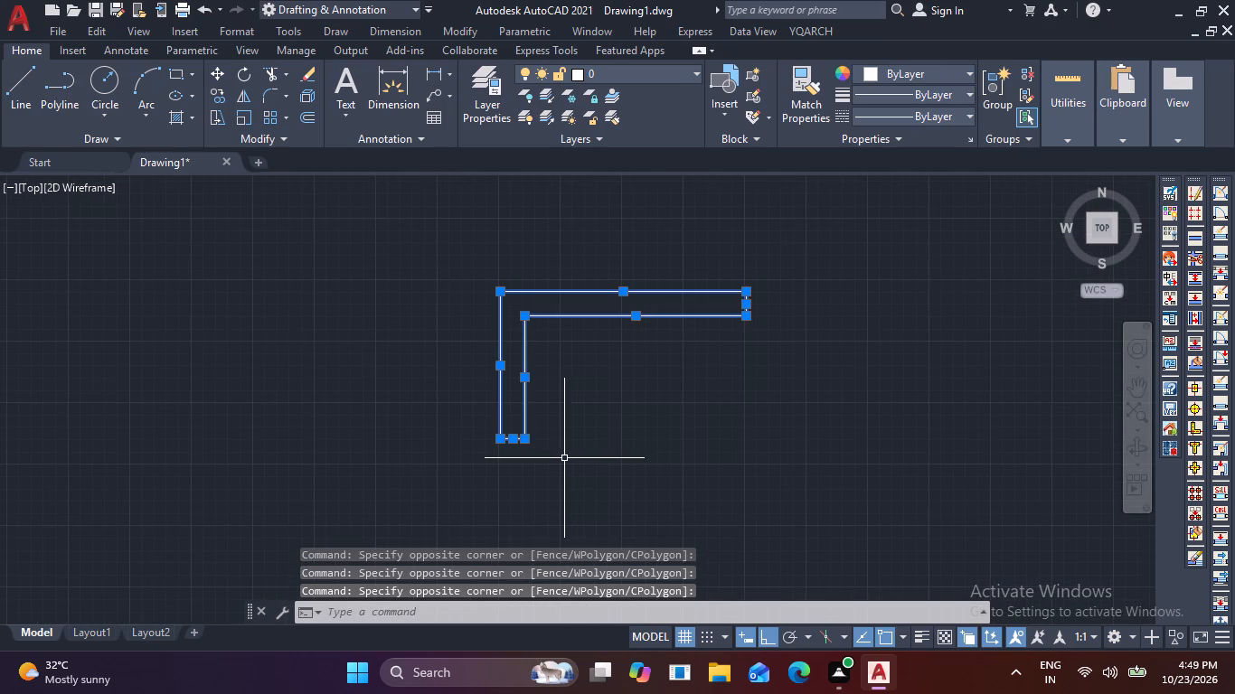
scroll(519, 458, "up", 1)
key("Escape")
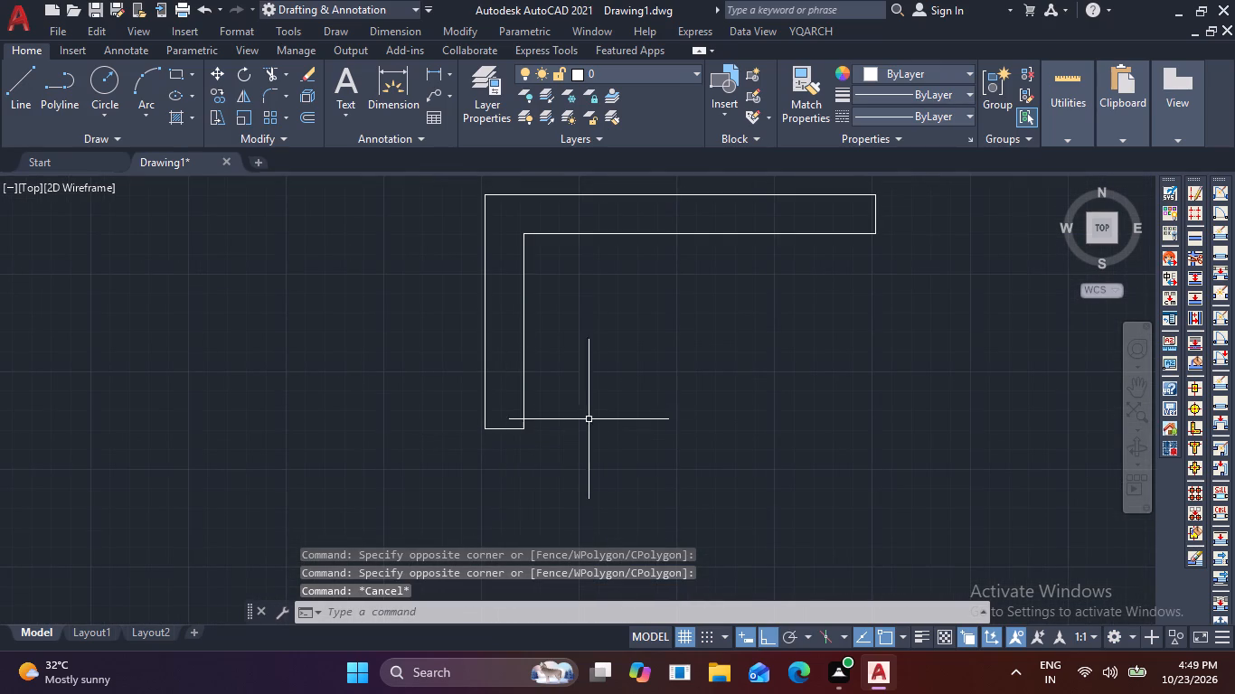
Copy the L-shaped step outline five times up the slope, each copy's riser starting at the end of the previous tread.
left_click(900, 354)
middle_click_drag(612, 276, 630, 398)
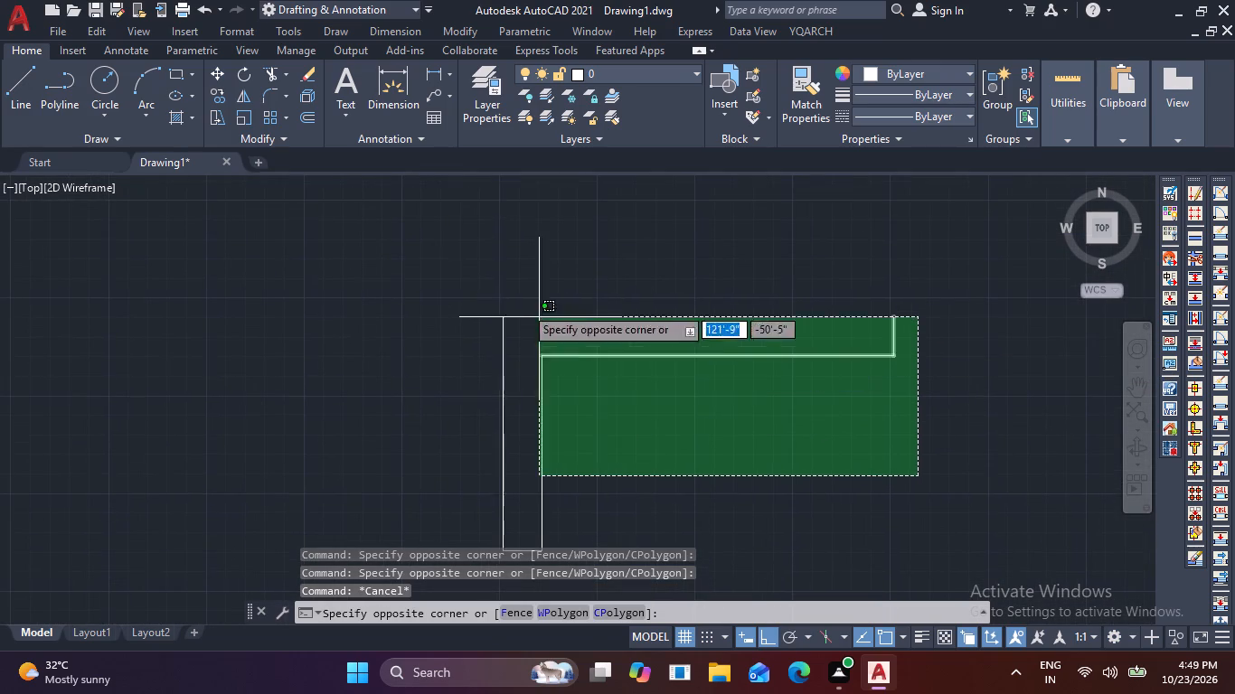
left_click(453, 253)
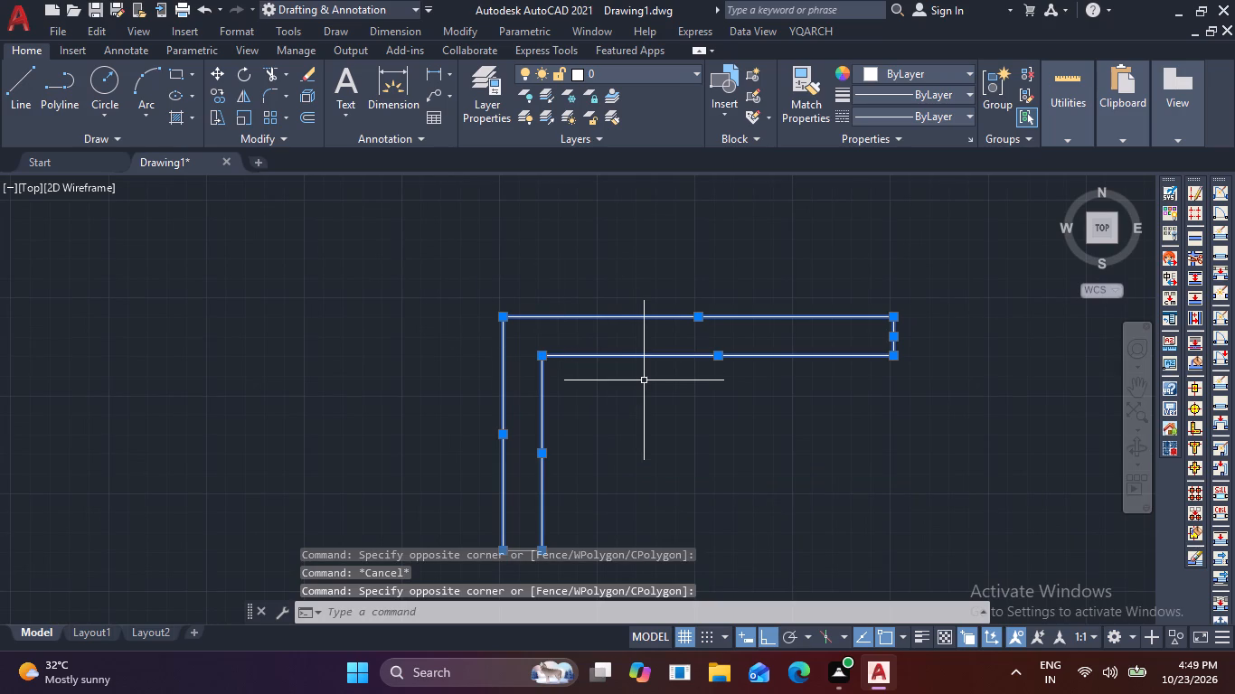
type("co")
key("space")
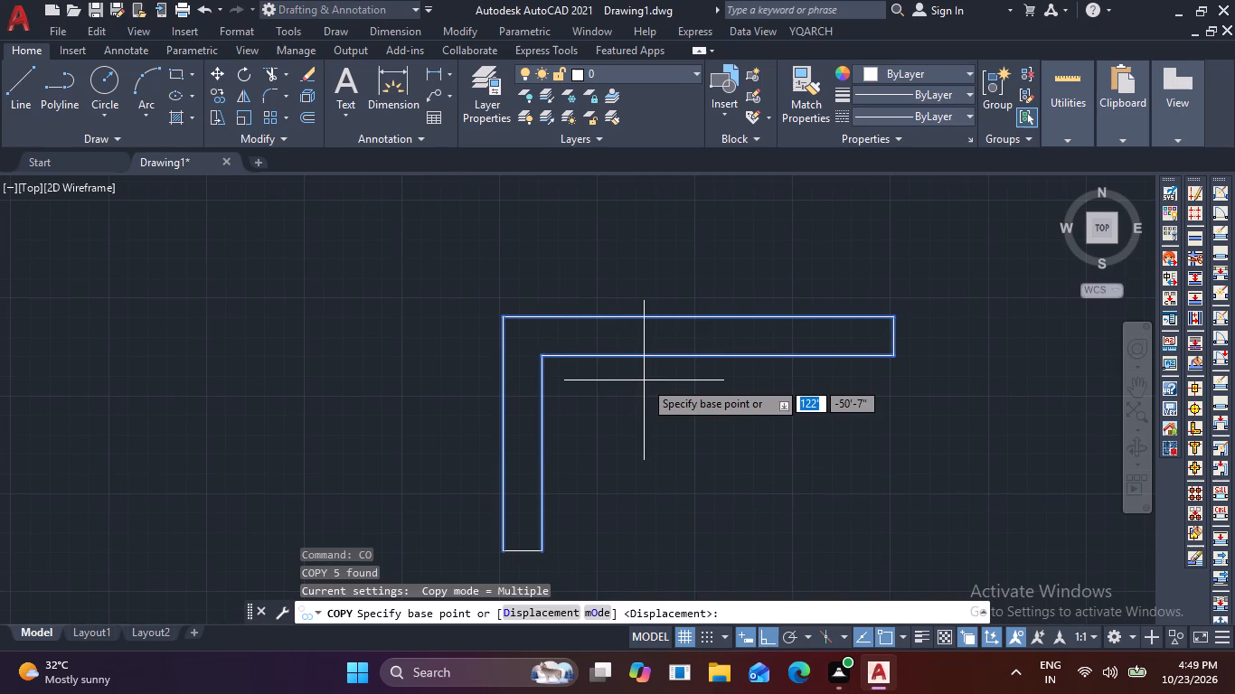
left_click(540, 549)
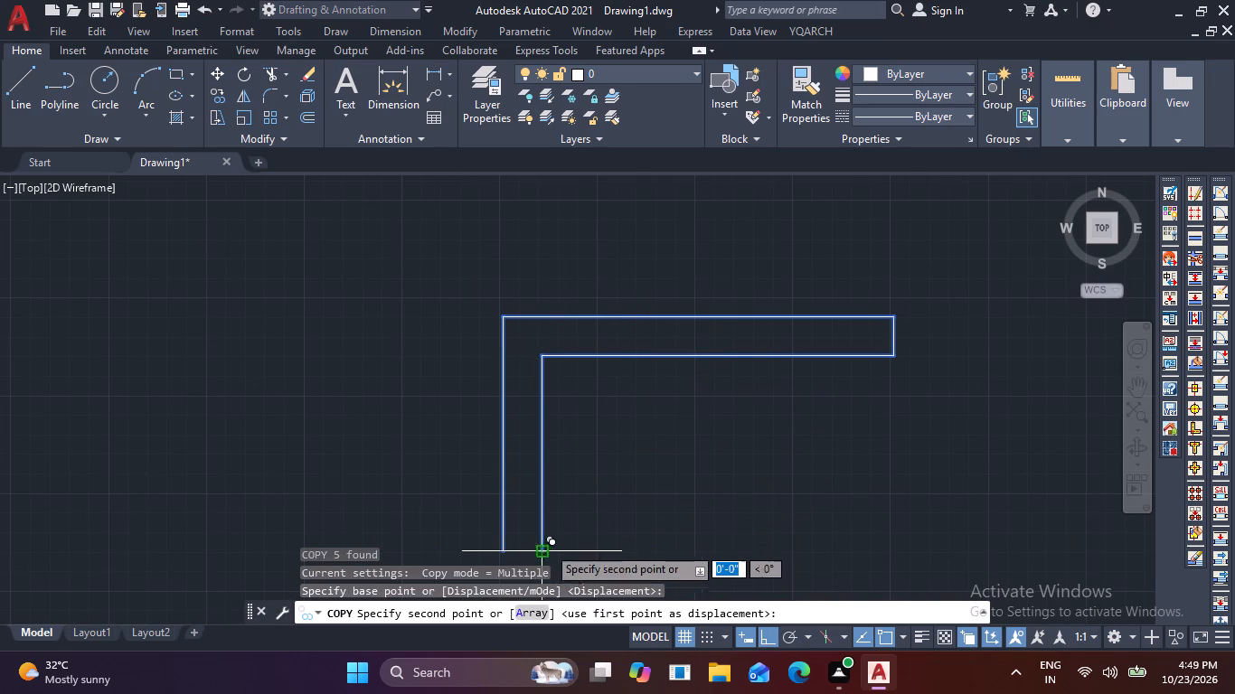
key("F8")
middle_click_drag(734, 444, 410, 520)
left_click(563, 396)
scroll(590, 383, "down", 3)
left_click(674, 326)
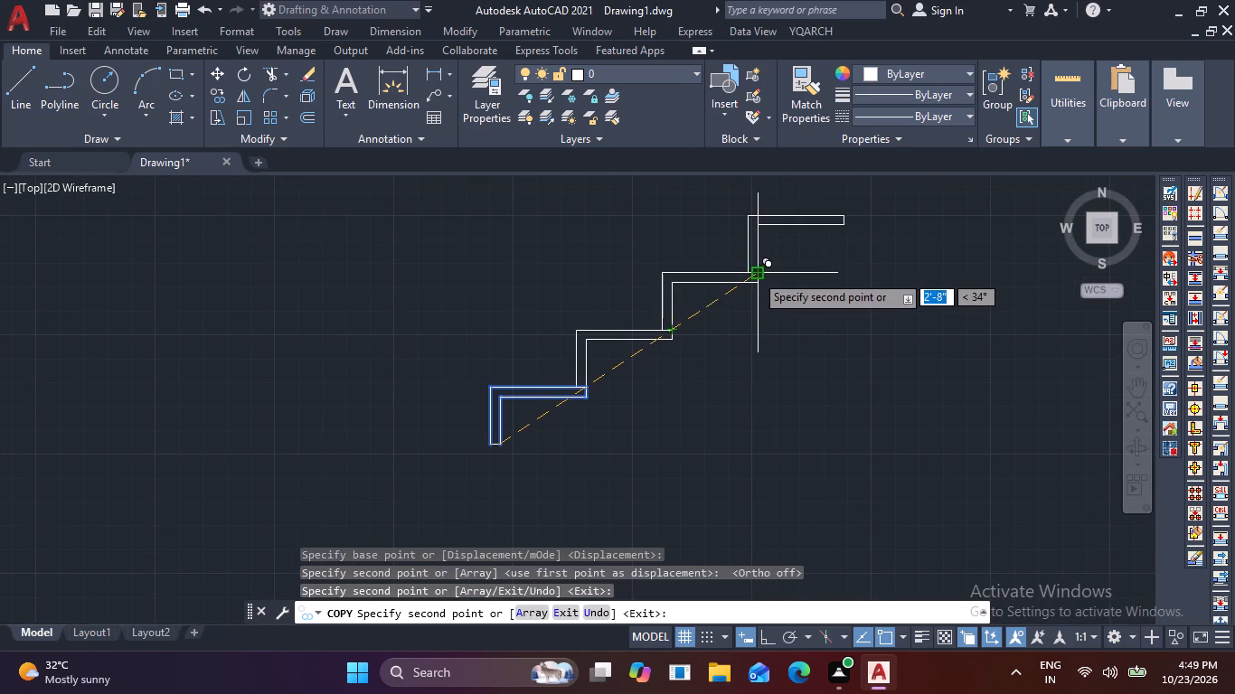
left_click(755, 274)
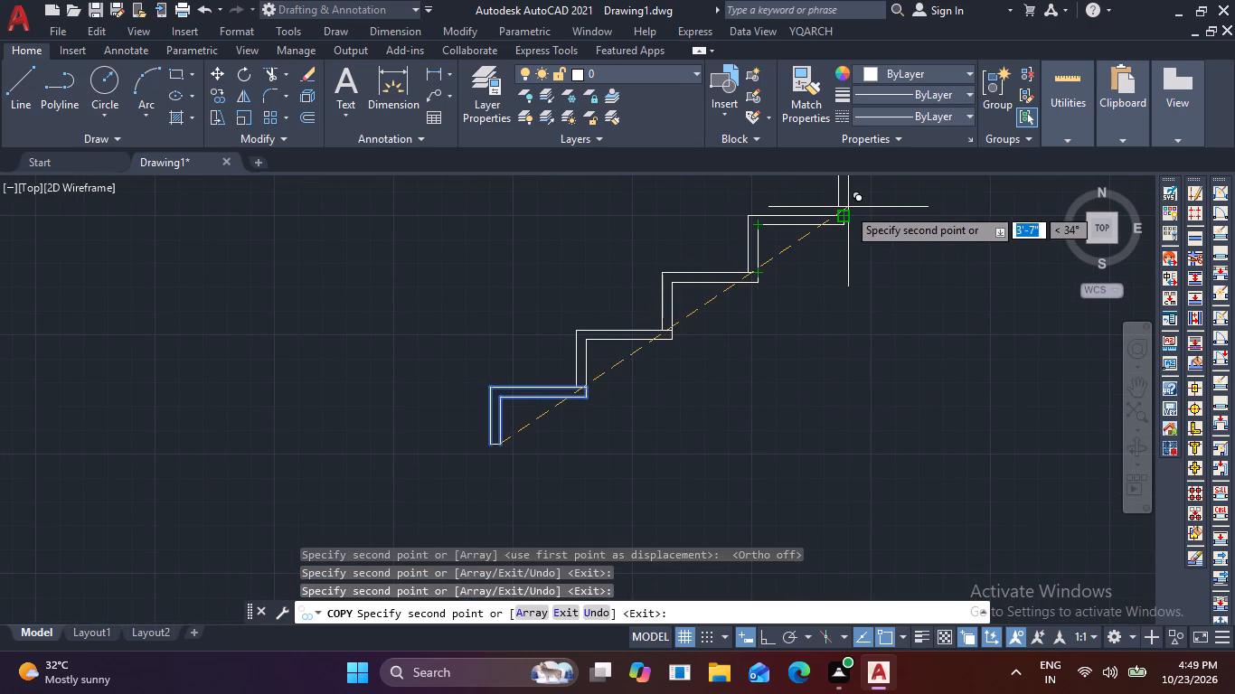
left_click(843, 211)
middle_click_drag(917, 255, 635, 445)
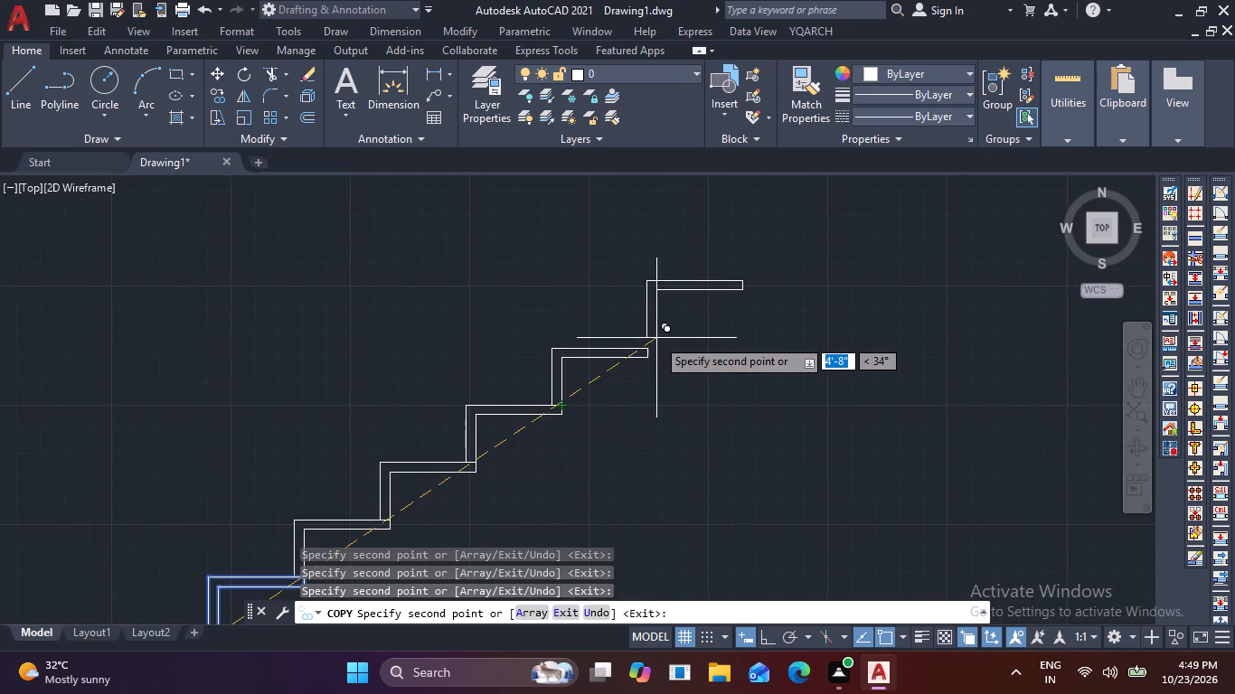
left_click(650, 348)
key("Escape")
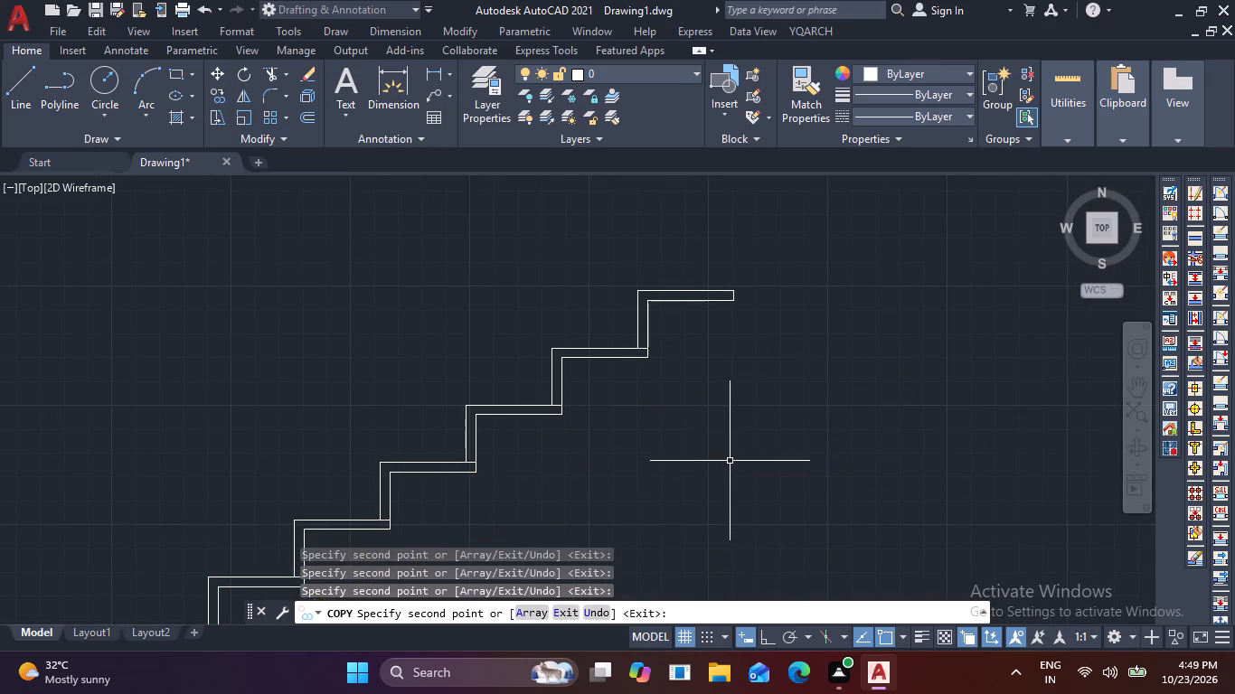
Copy the whole six-step flight from the foot of its first riser onto the lowest horizontal level line.
scroll(661, 480, "down", 2)
middle_click_drag(651, 480, 690, 429)
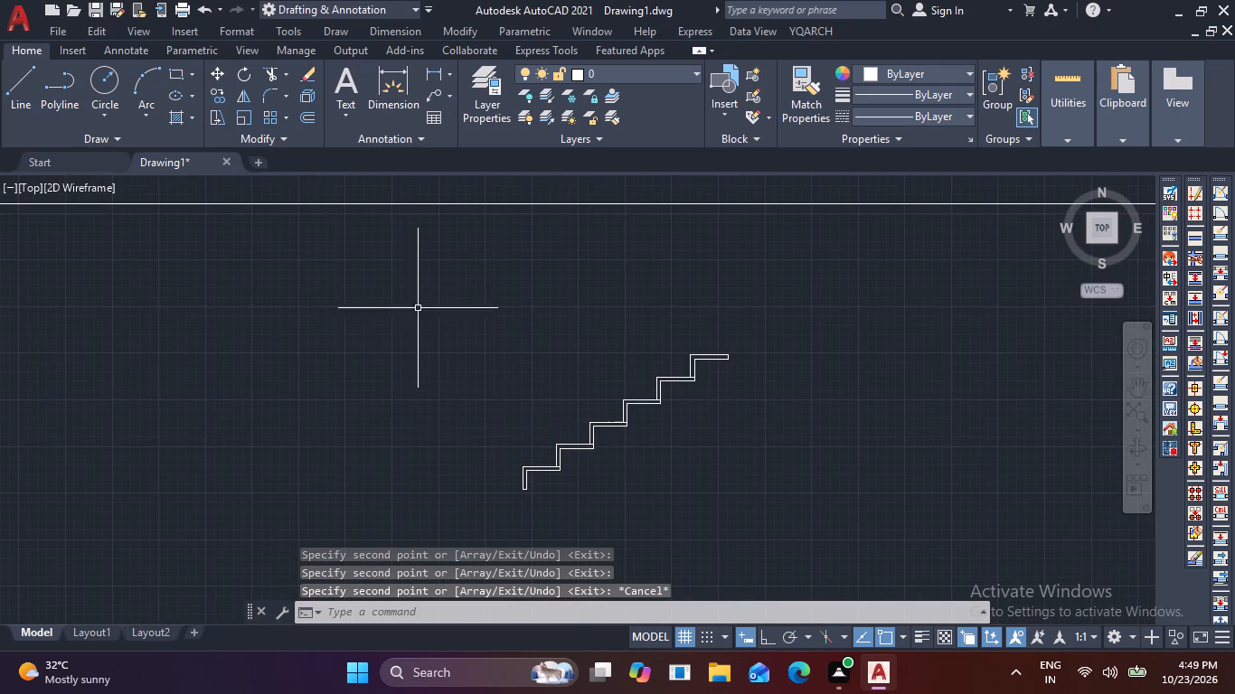
left_click(428, 279)
left_click(764, 520)
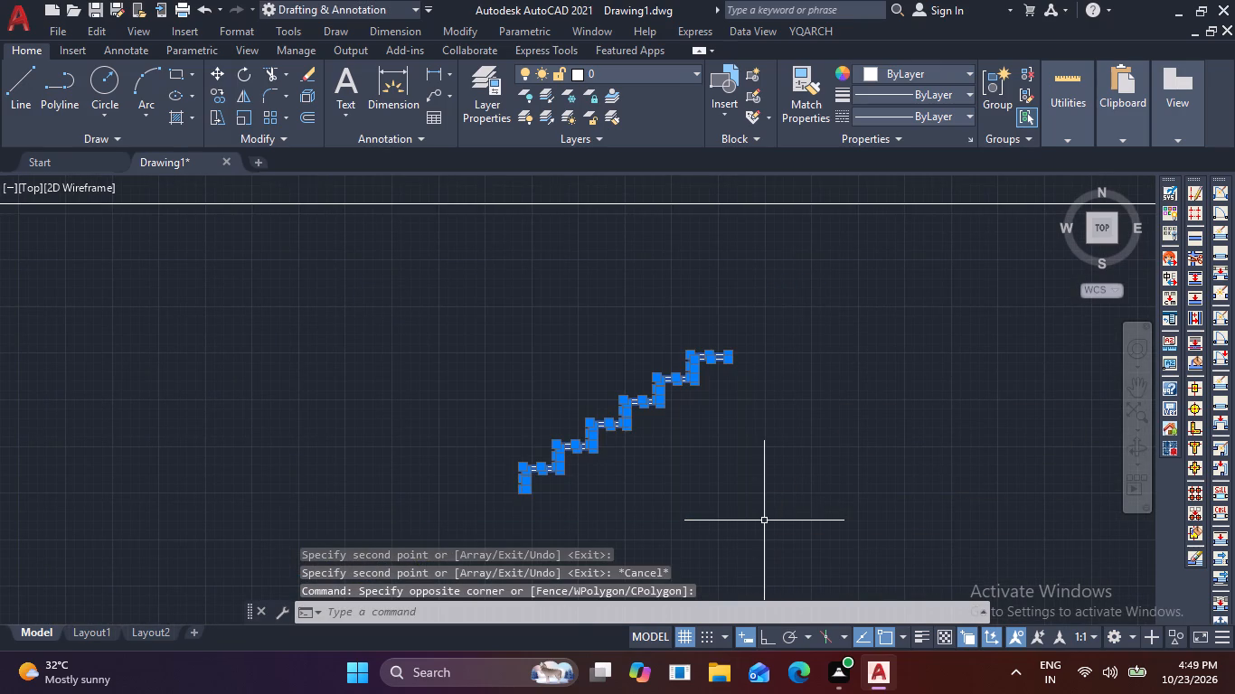
type("co")
key("space")
scroll(533, 492, "up", 2)
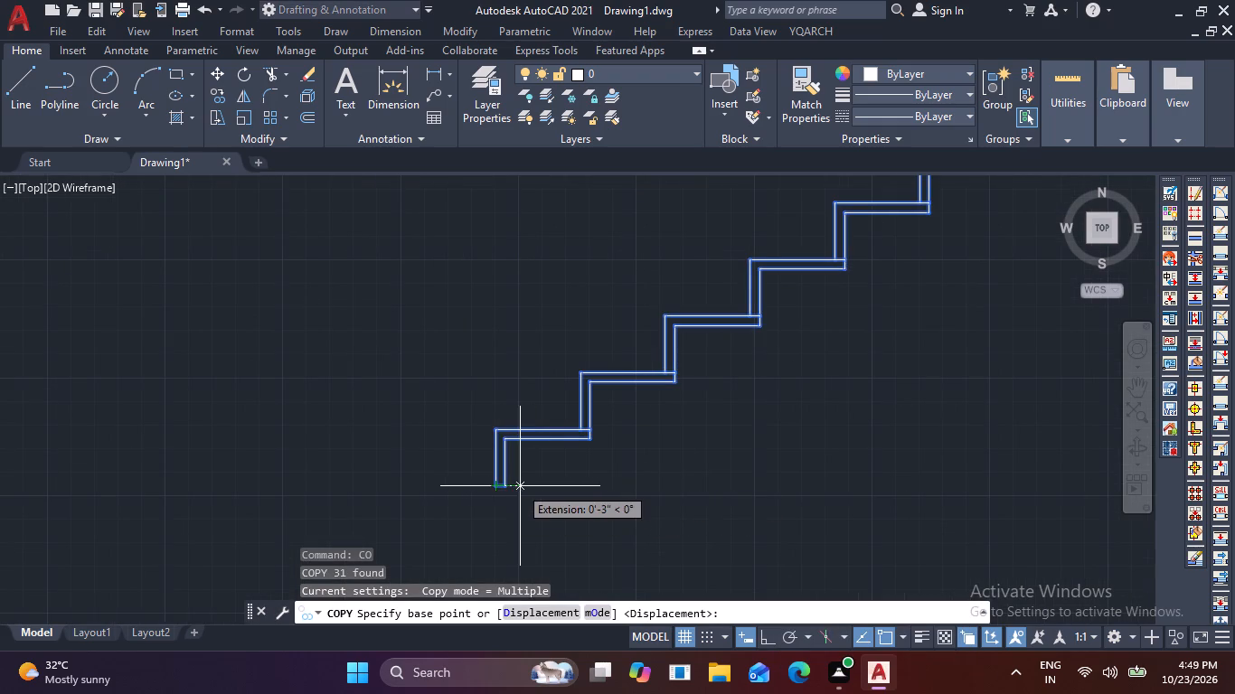
scroll(513, 488, "up", 1)
left_click(495, 487)
scroll(568, 399, "down", 1)
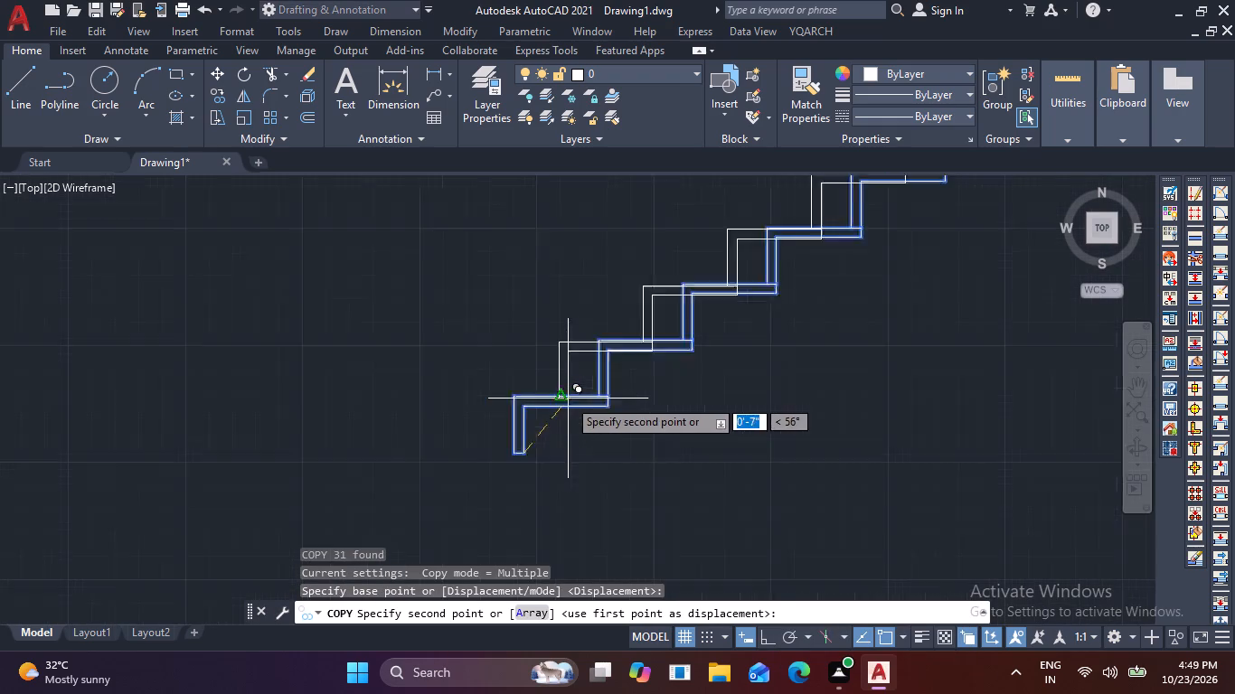
scroll(568, 399, "down", 1)
middle_click_drag(568, 400, 549, 568)
scroll(513, 452, "down", 3)
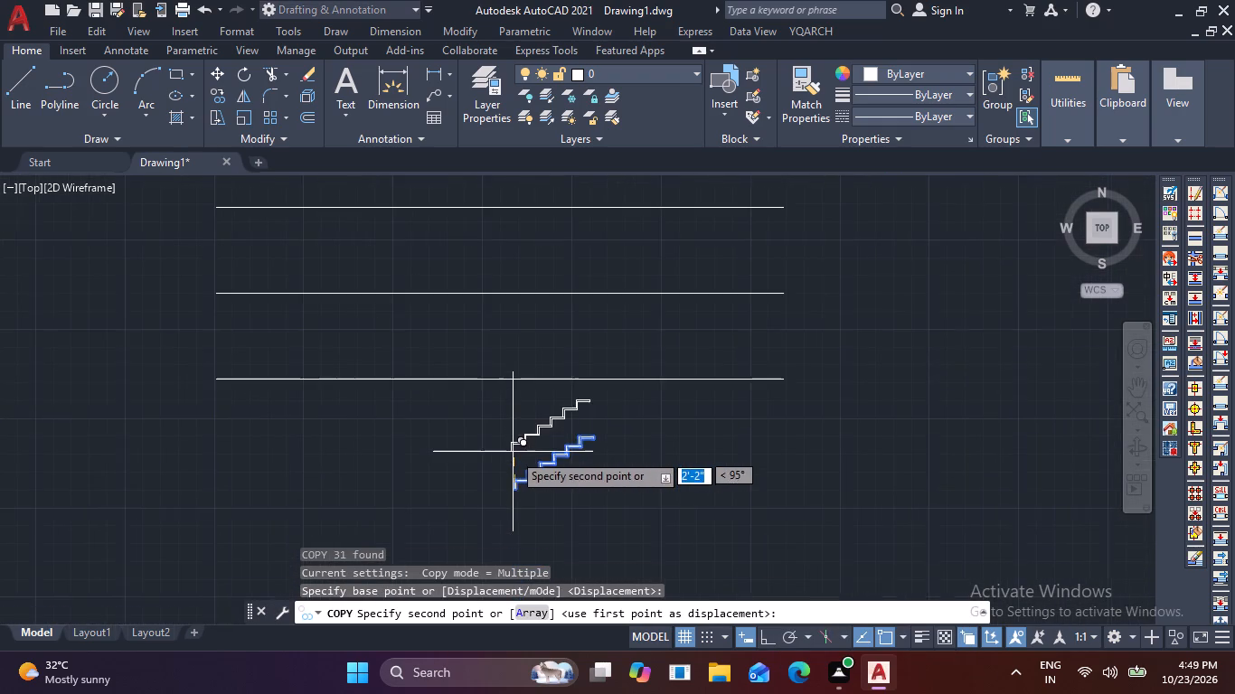
middle_click_drag(515, 465, 531, 527)
scroll(535, 437, "up", 3)
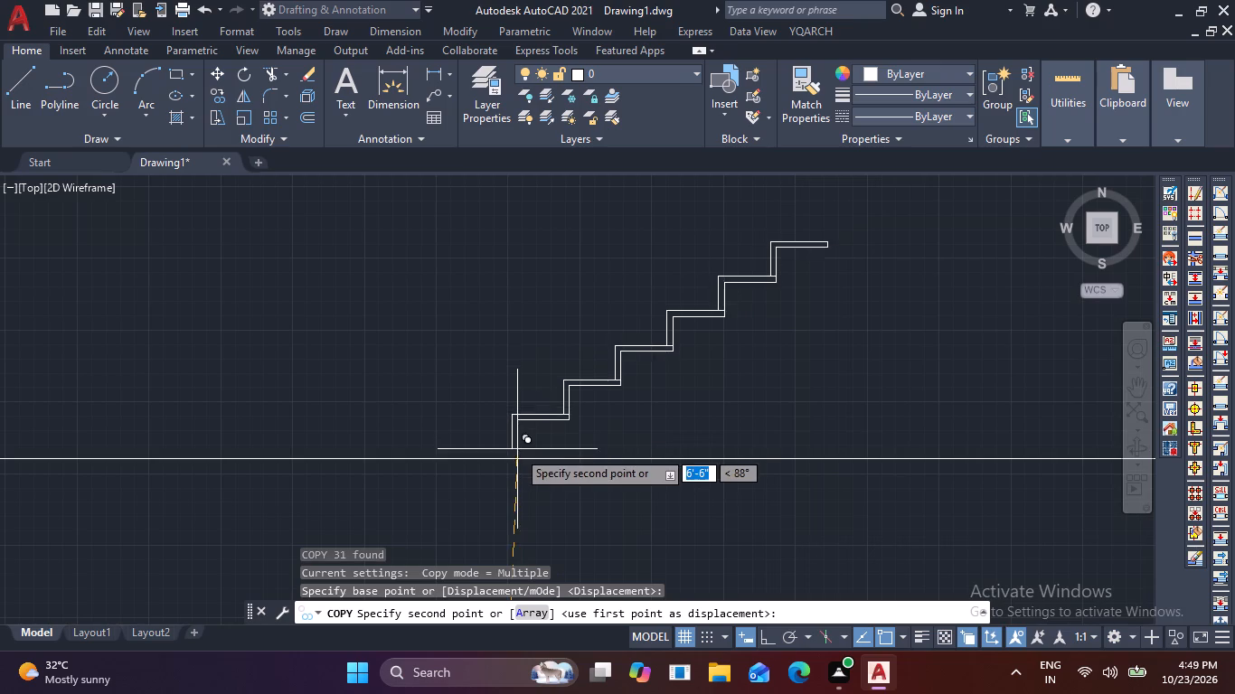
left_click(517, 458)
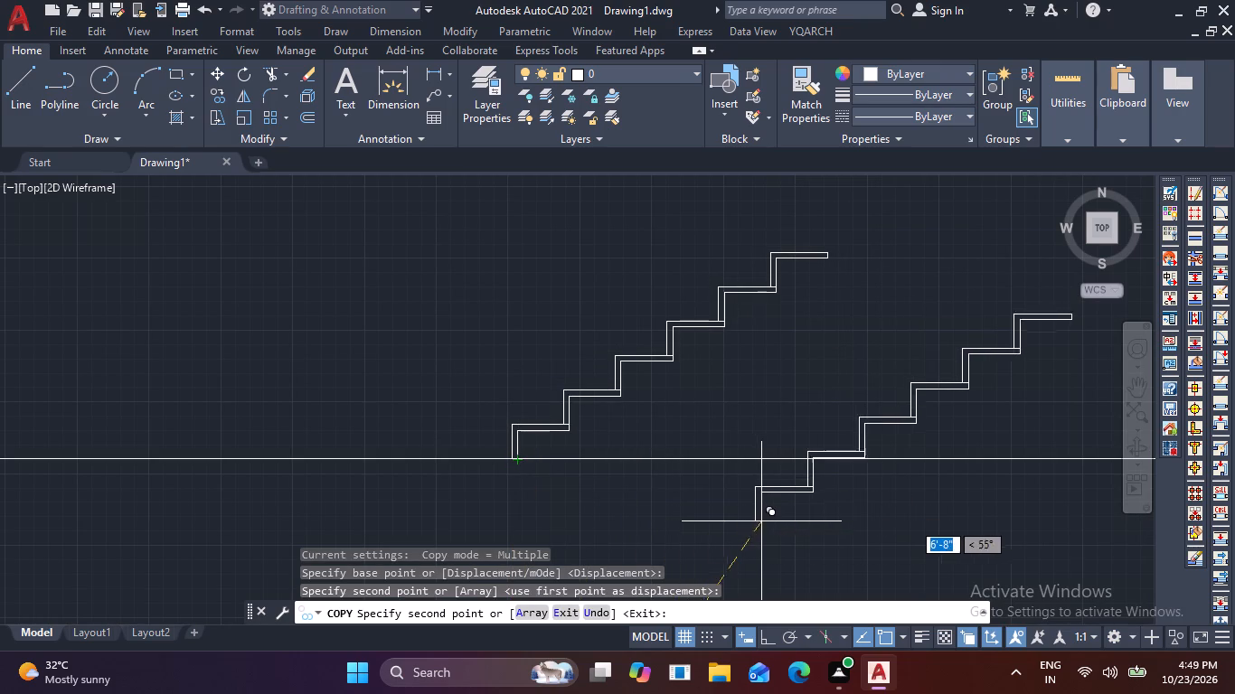
key("Escape")
Copy the top step of the upper flight four times up the slope so the stair reaches the middle level line.
scroll(767, 534, "down", 1)
scroll(807, 390, "up", 1)
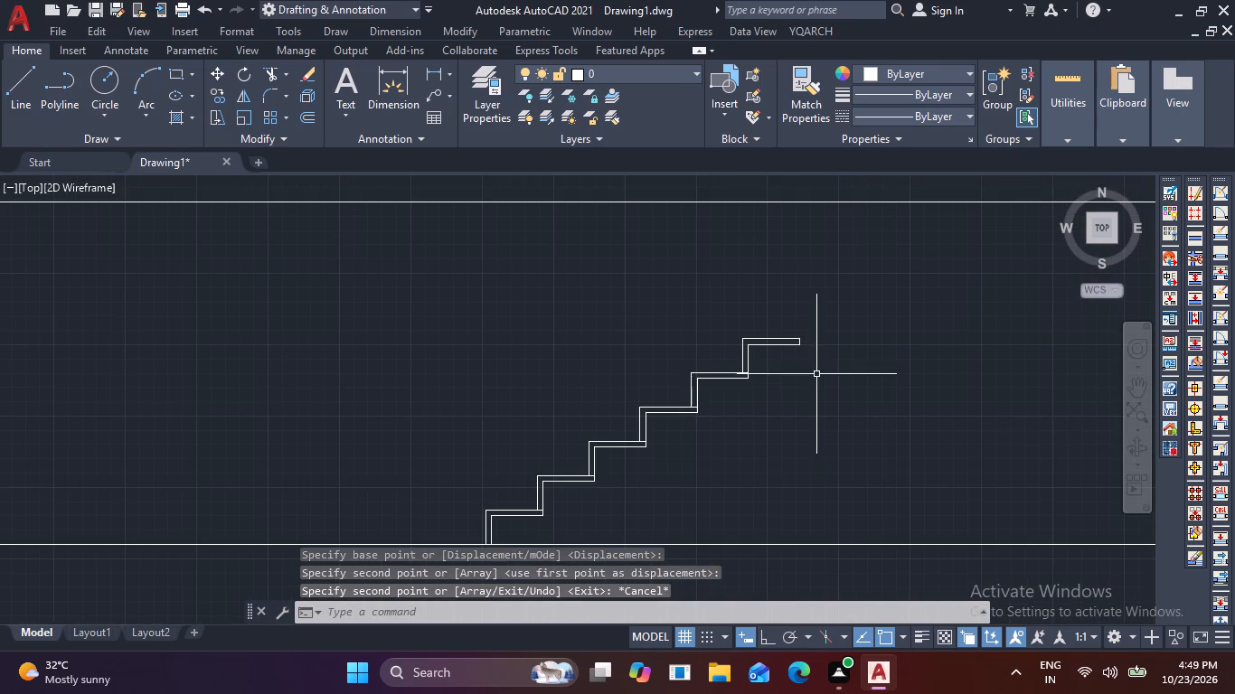
scroll(816, 372, "up", 1)
left_click(837, 347)
left_click(616, 295)
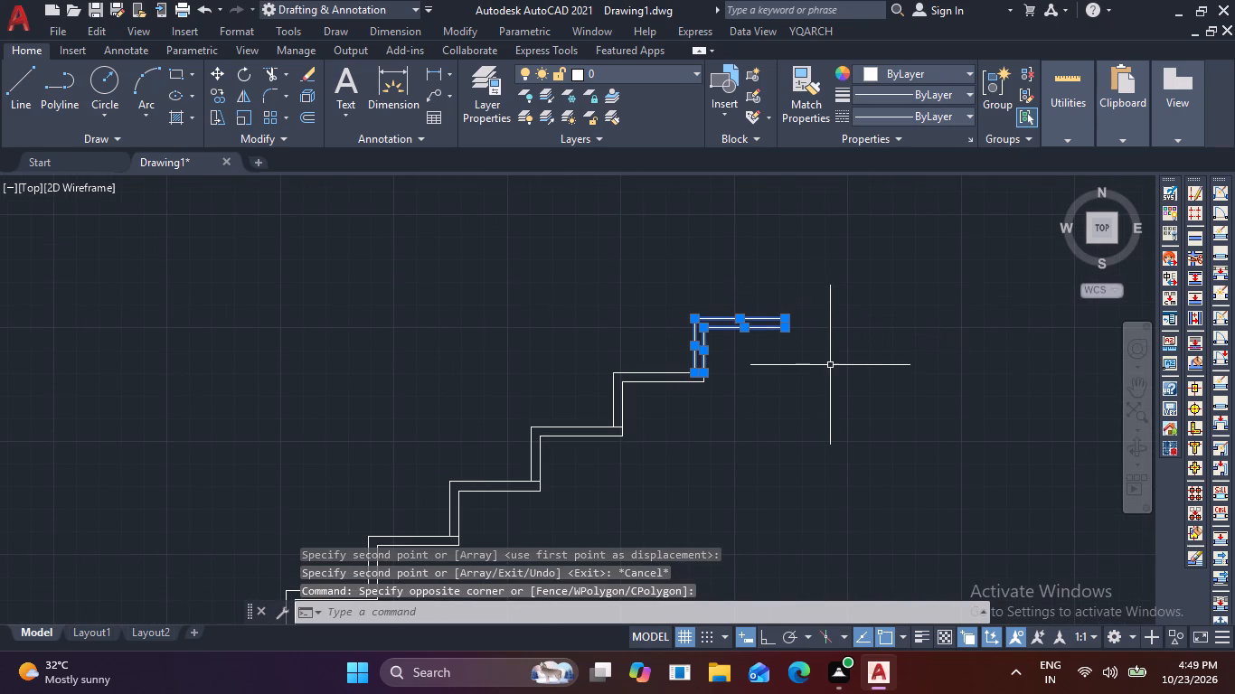
type("co")
key("space")
scroll(742, 390, "up", 2)
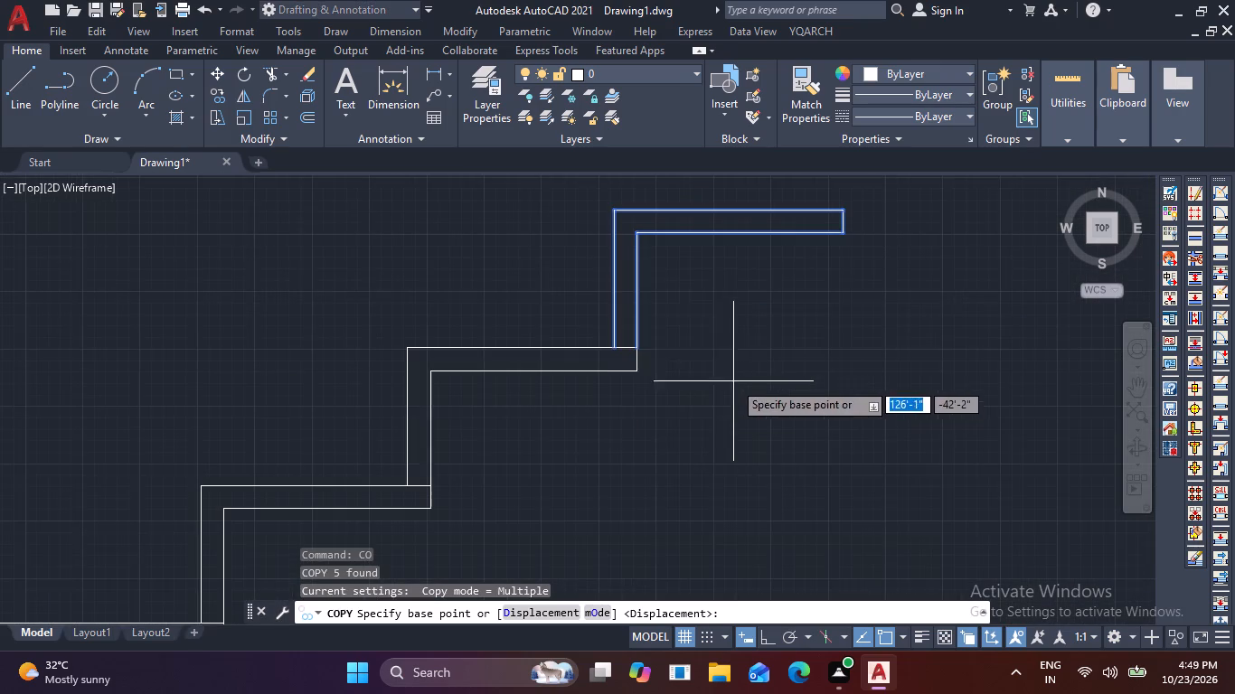
left_click(637, 347)
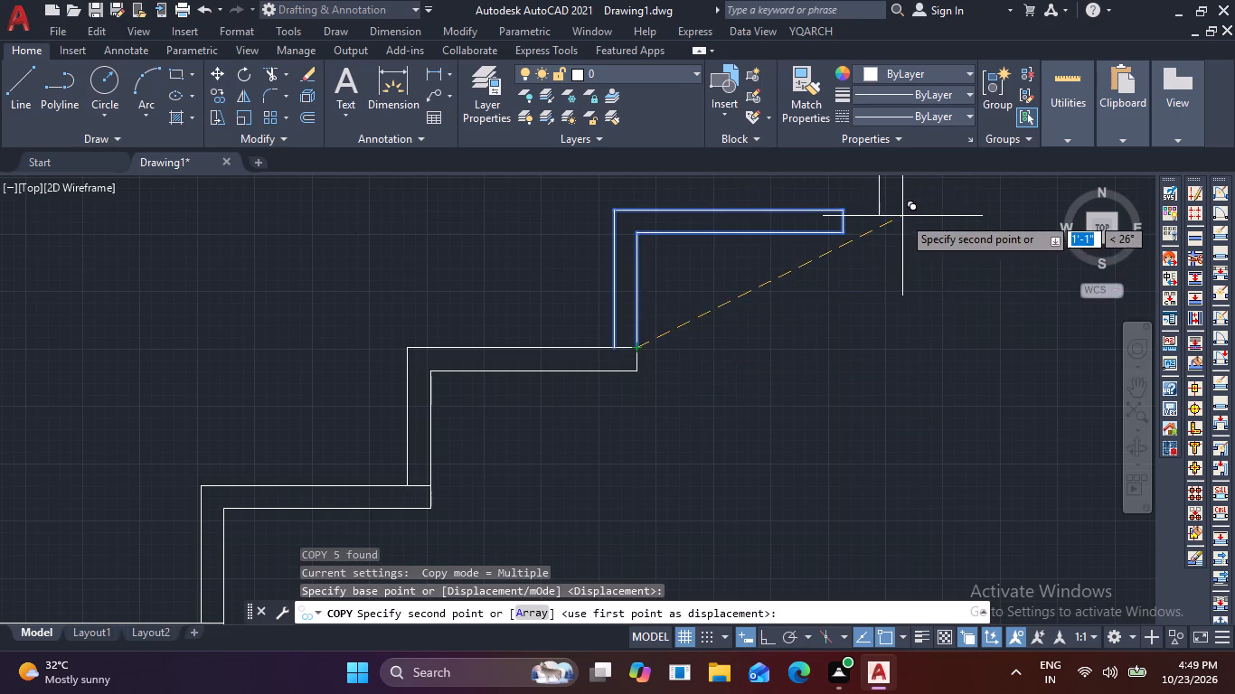
middle_click_drag(902, 217, 822, 451)
left_click(759, 440)
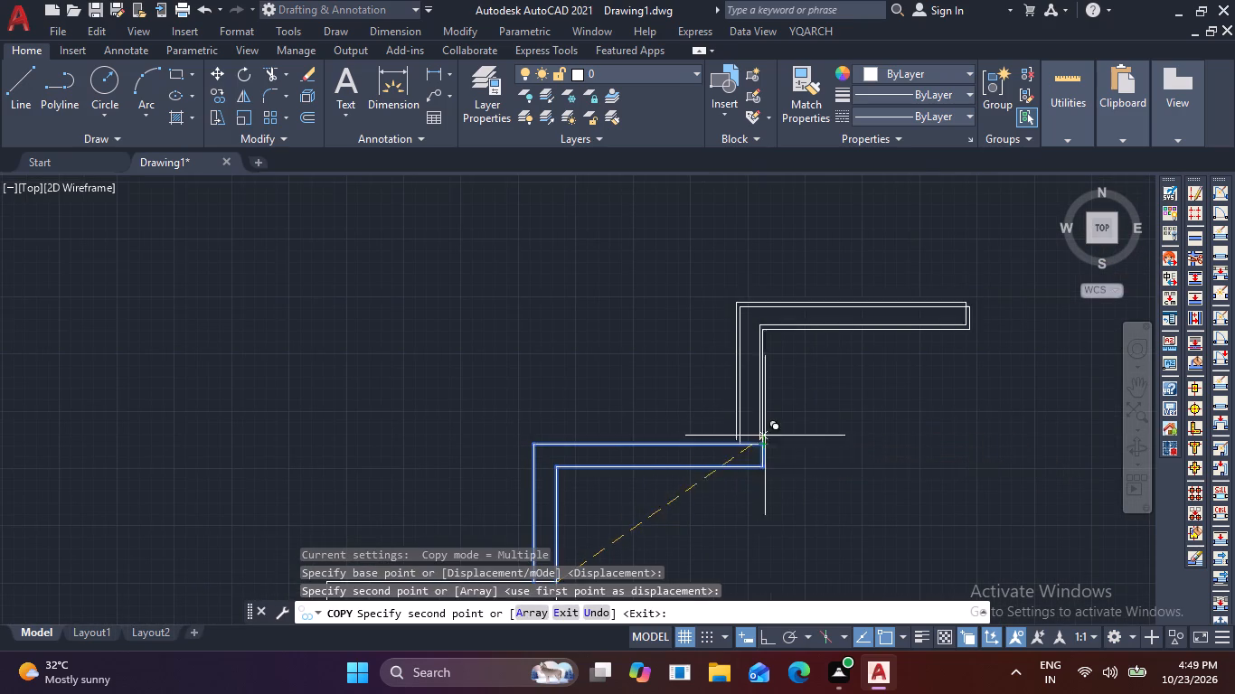
scroll(859, 382, "down", 2)
middle_click_drag(864, 384, 817, 504)
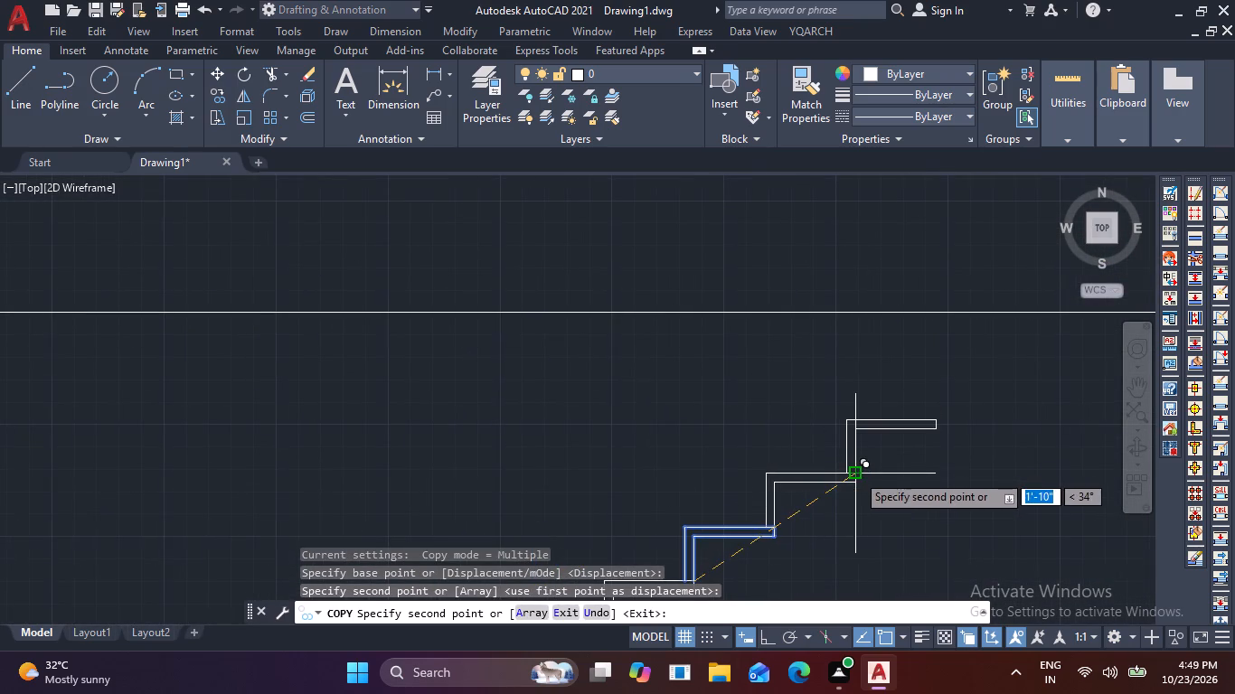
left_click(856, 474)
left_click(932, 416)
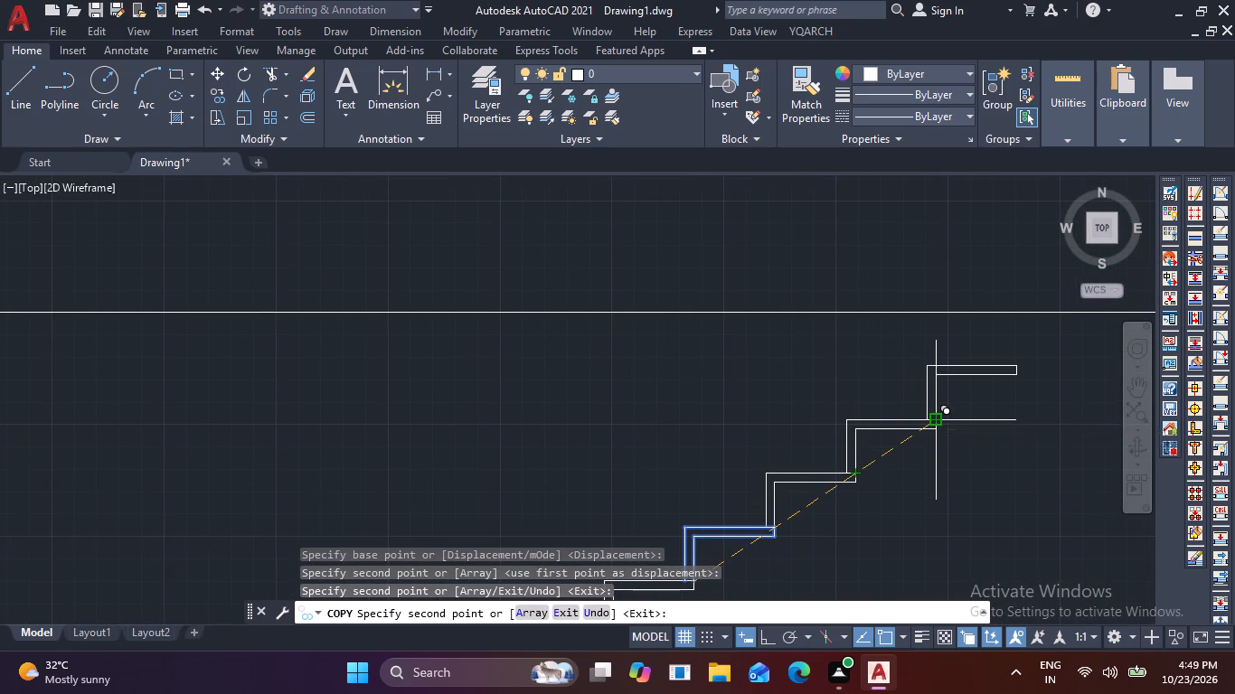
middle_click_drag(989, 400, 827, 503)
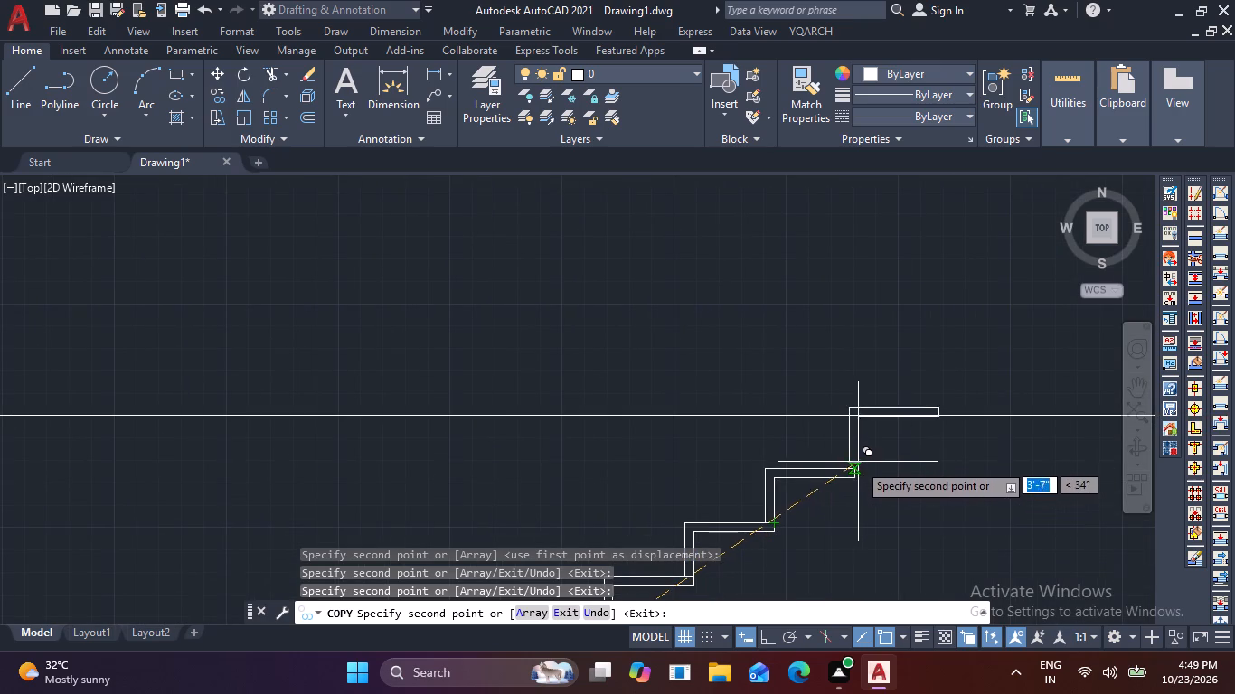
left_click(857, 471)
scroll(946, 516, "down", 1)
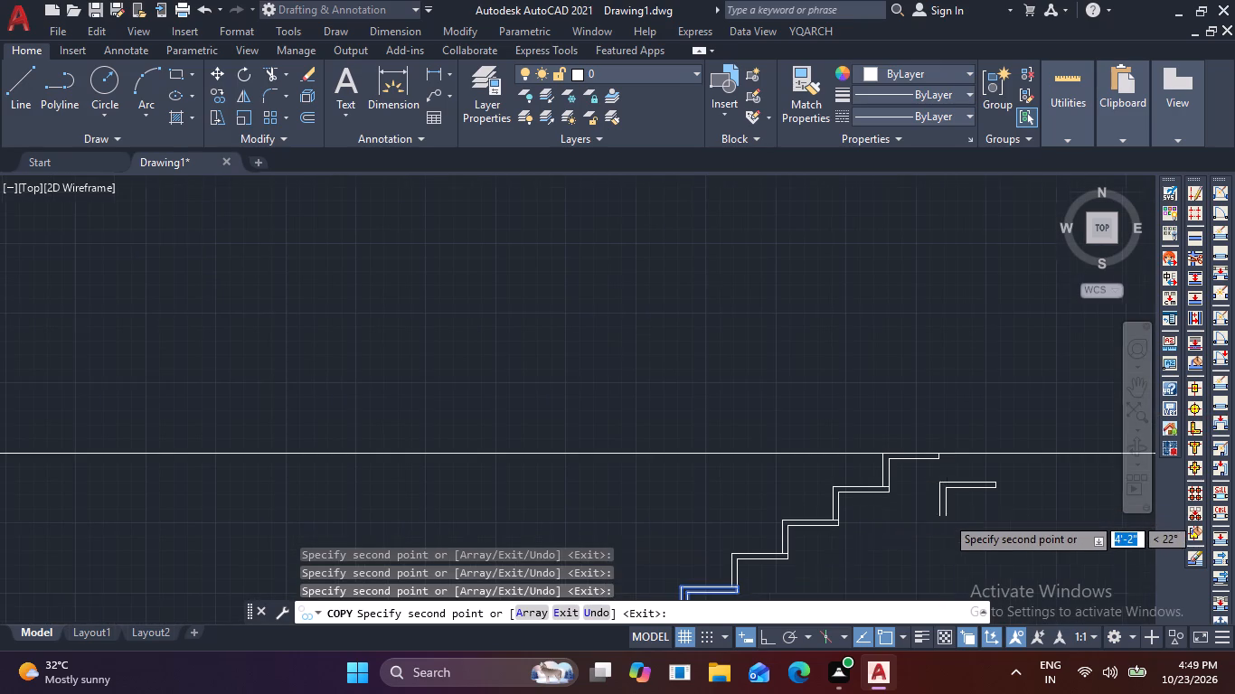
key("Escape")
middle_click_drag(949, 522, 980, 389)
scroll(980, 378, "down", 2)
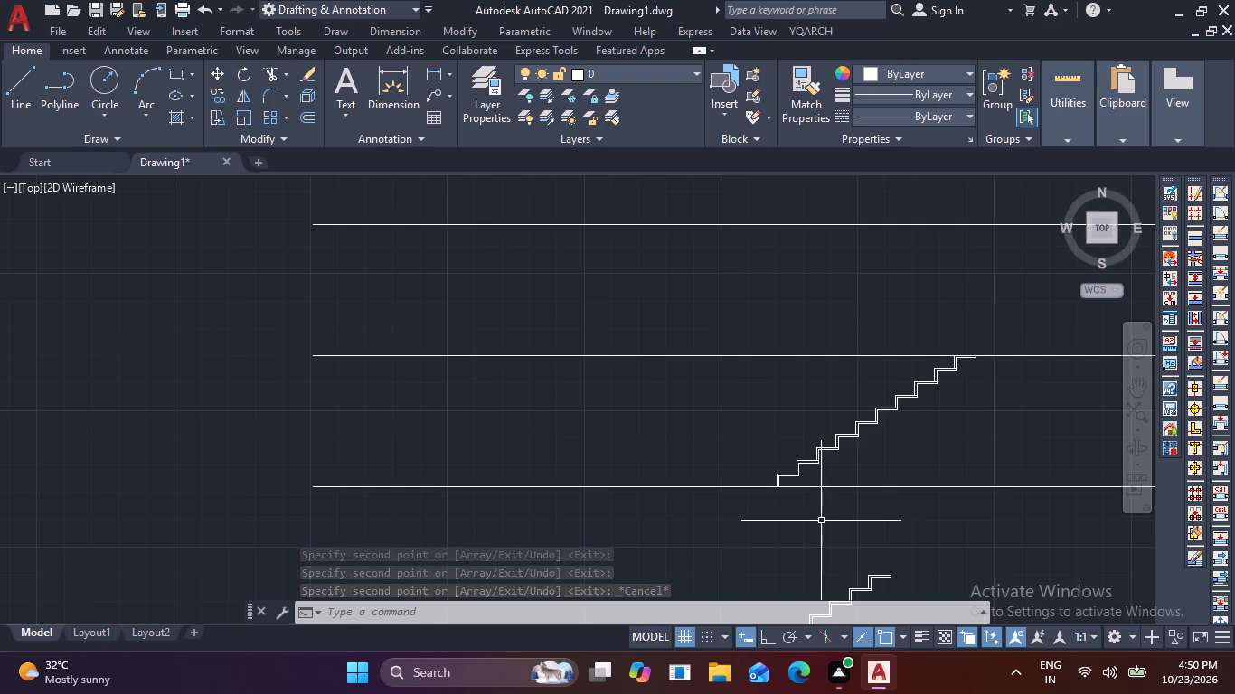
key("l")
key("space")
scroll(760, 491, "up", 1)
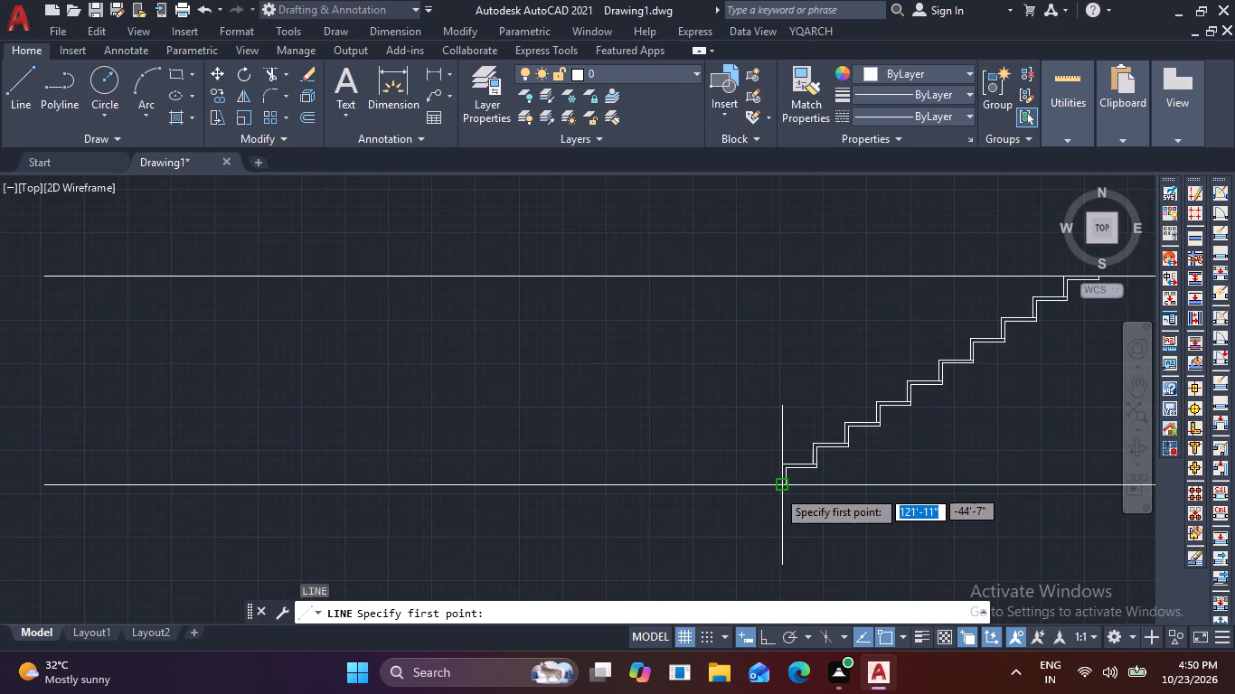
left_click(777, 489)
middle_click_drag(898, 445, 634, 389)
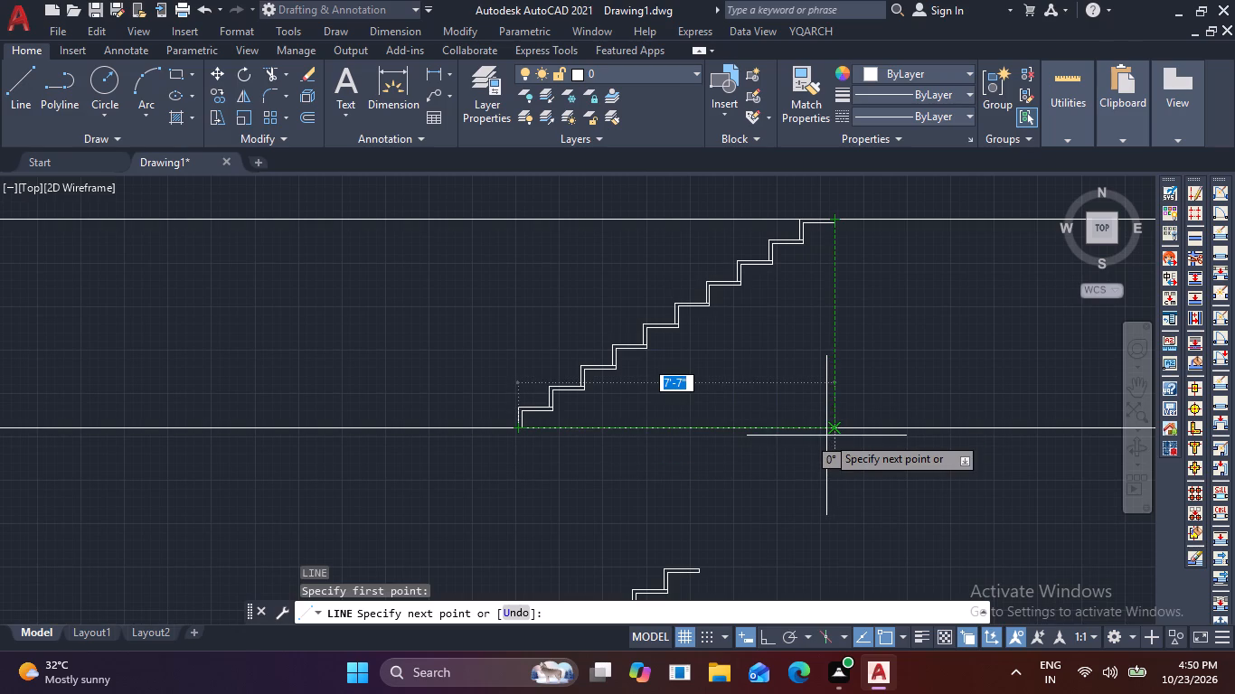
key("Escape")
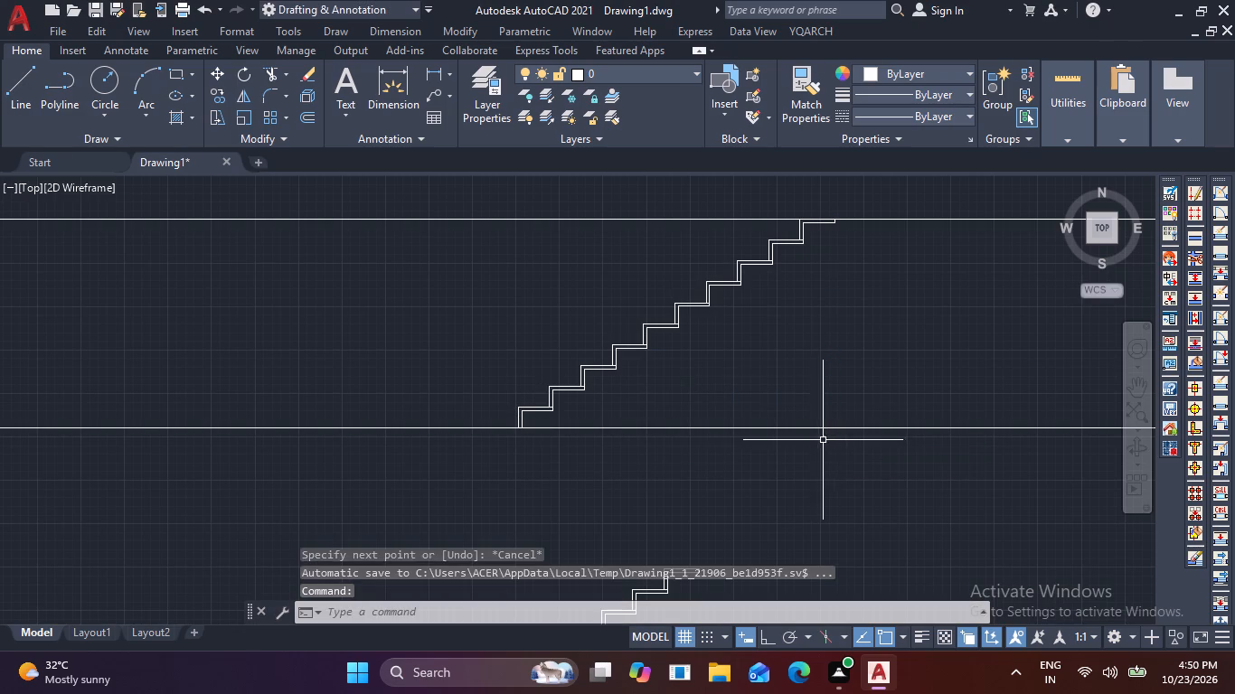
Erase the section's right column with its stepped footing and the two horizontal beam lines joining the columns.
scroll(814, 443, "down", 1)
scroll(670, 483, "down", 2)
middle_click_drag(643, 481, 806, 483)
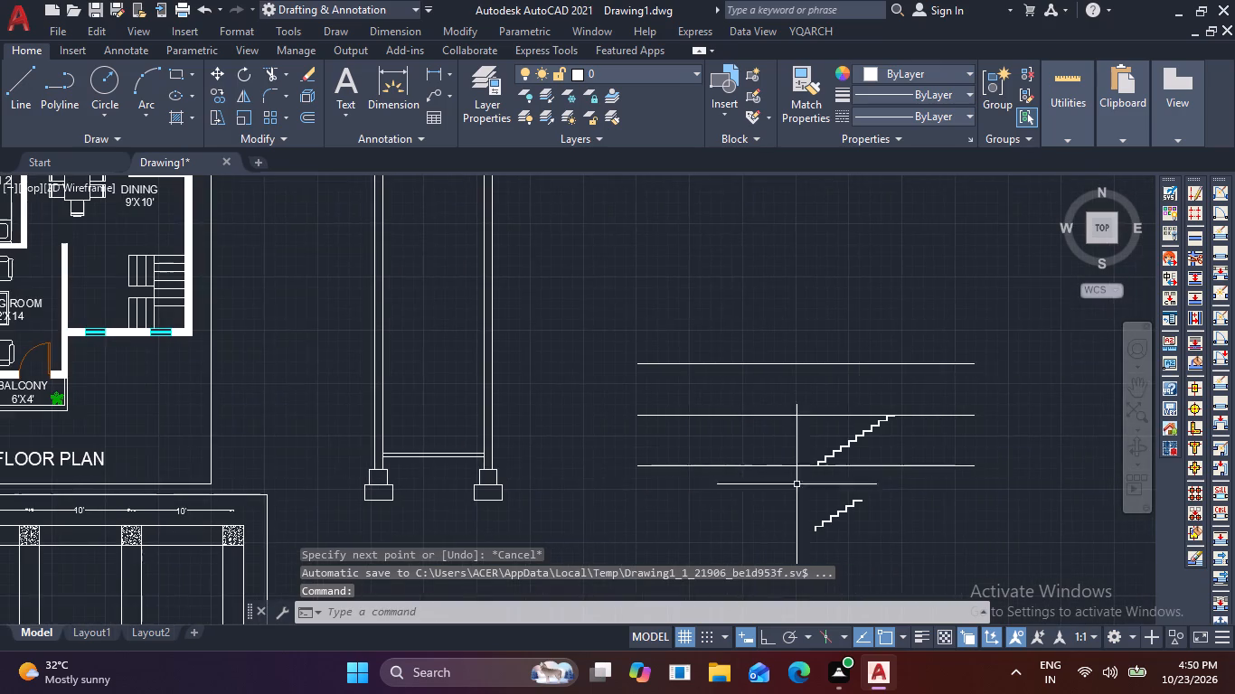
scroll(491, 500, "up", 2)
left_click(556, 524)
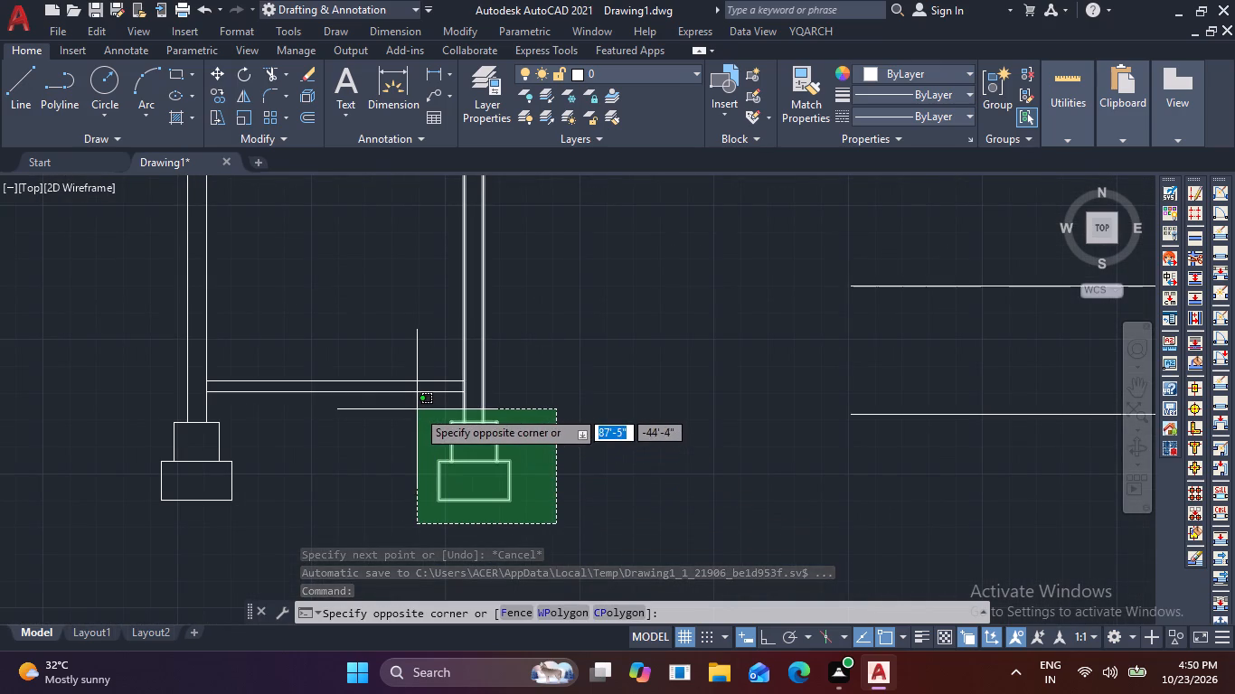
left_click(417, 409)
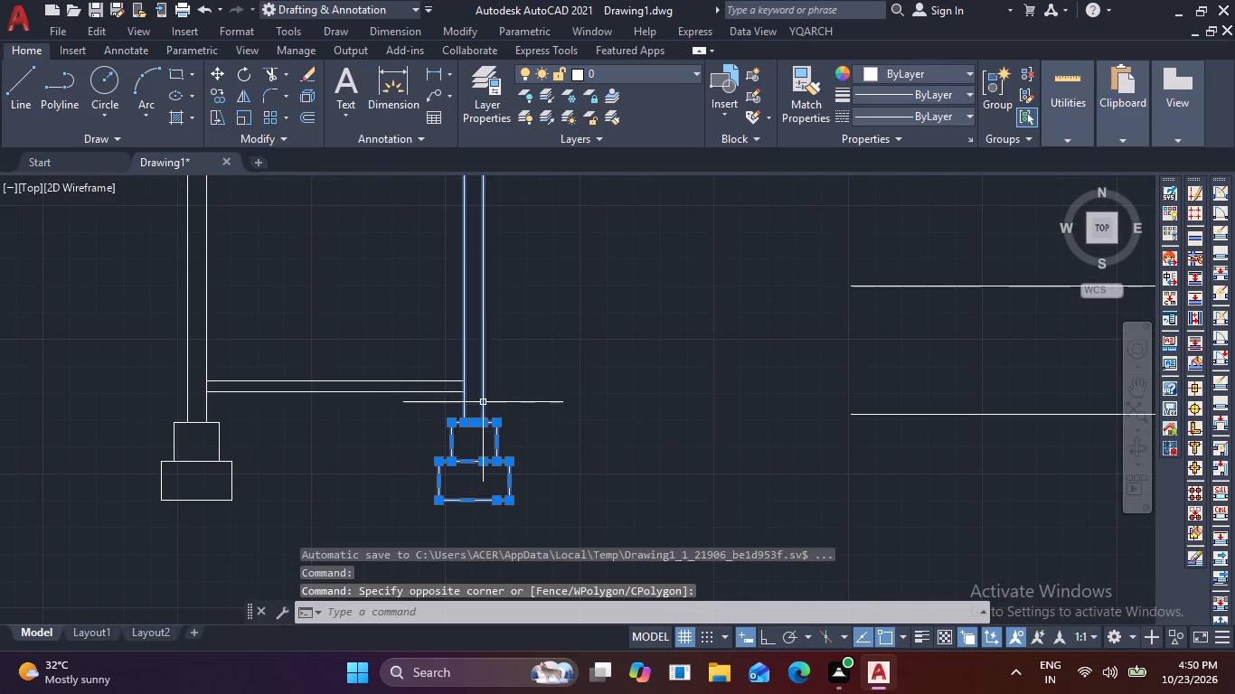
left_click_drag(439, 415, 429, 404)
left_click(373, 338)
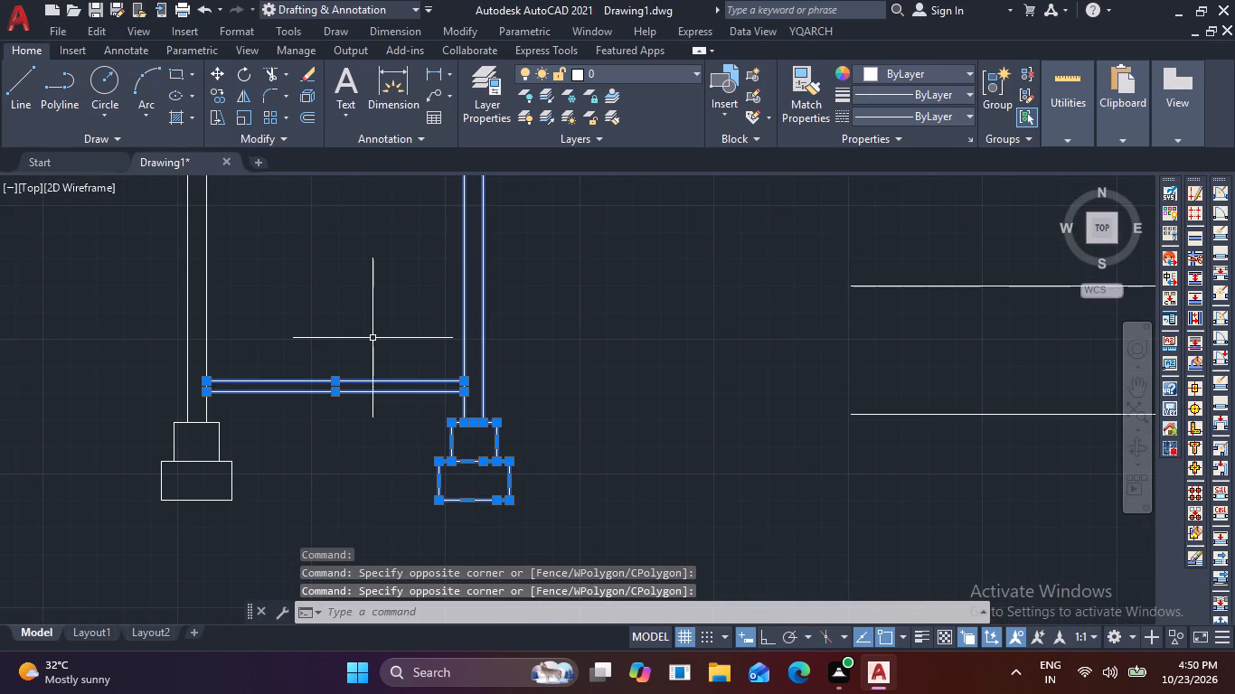
key("Delete")
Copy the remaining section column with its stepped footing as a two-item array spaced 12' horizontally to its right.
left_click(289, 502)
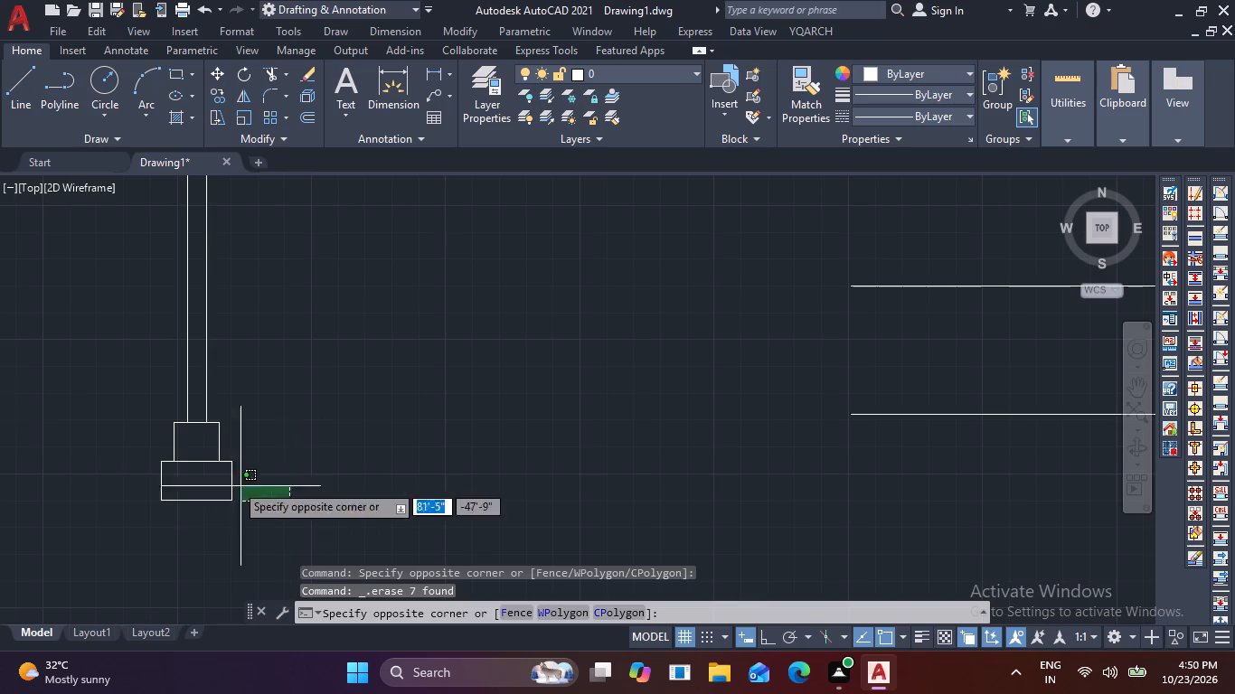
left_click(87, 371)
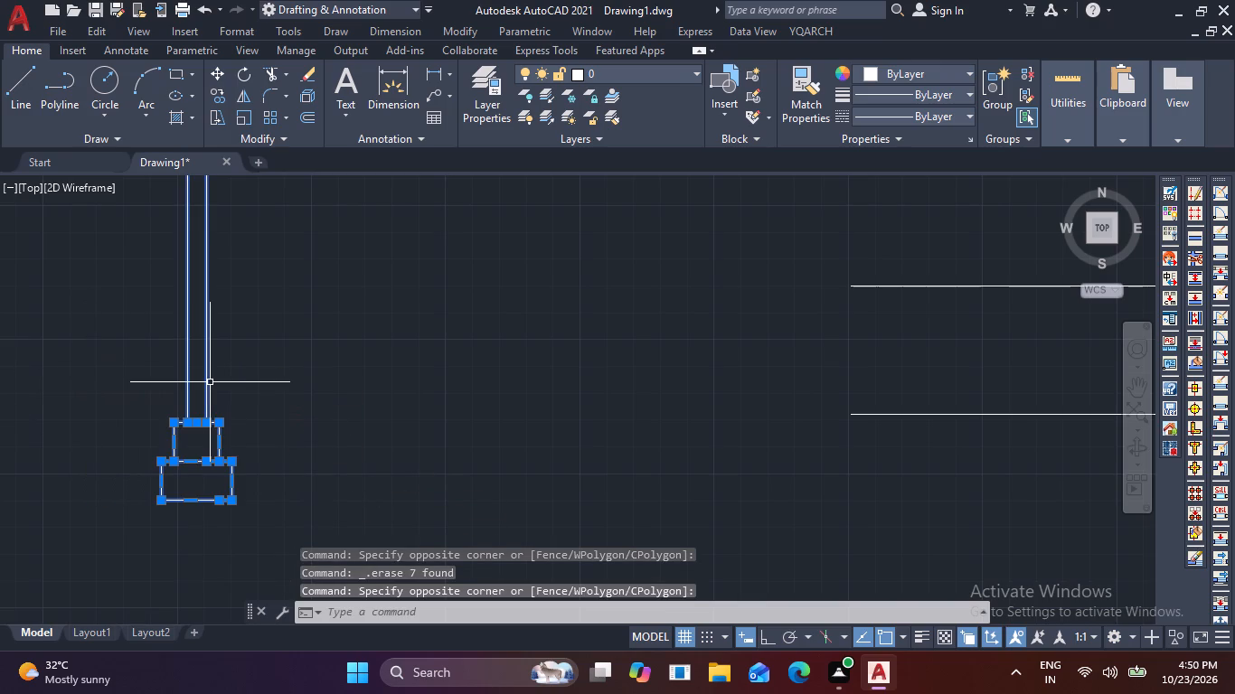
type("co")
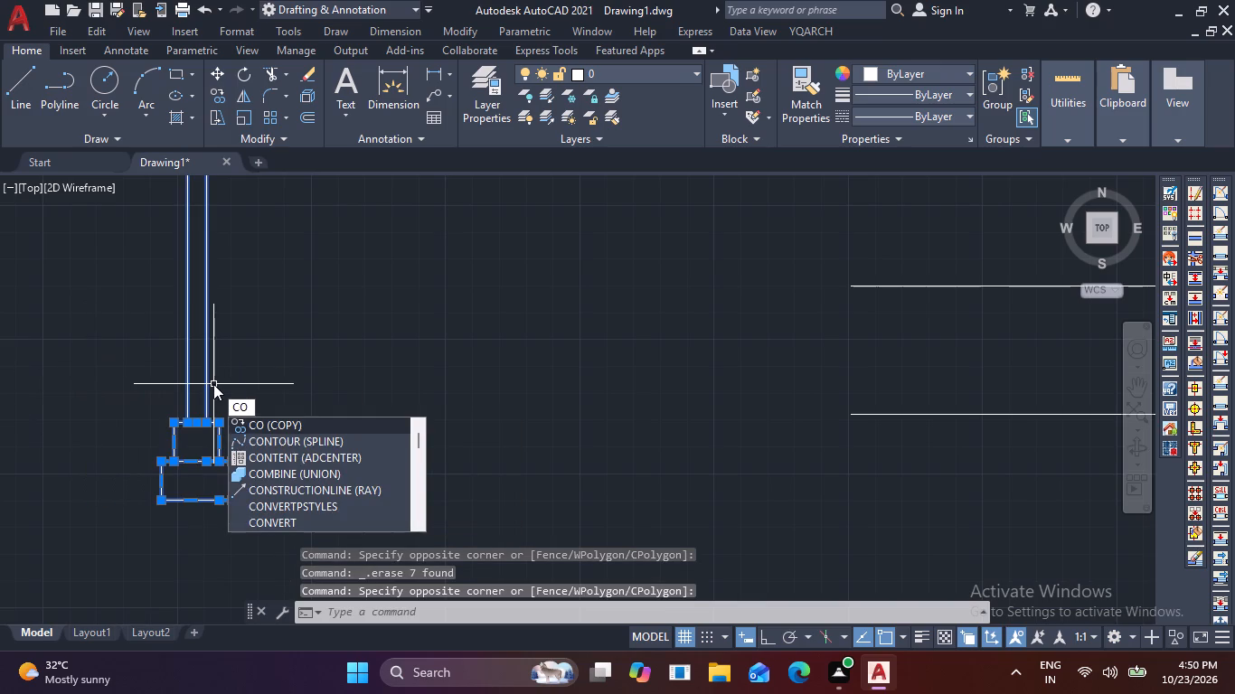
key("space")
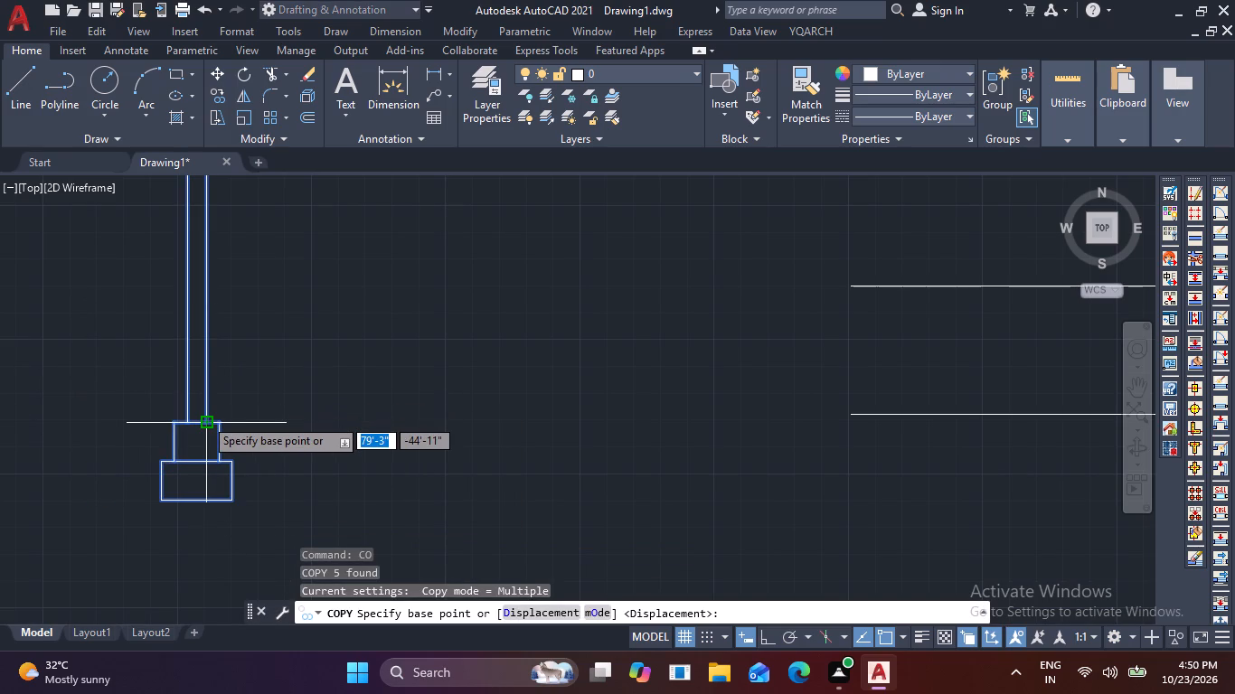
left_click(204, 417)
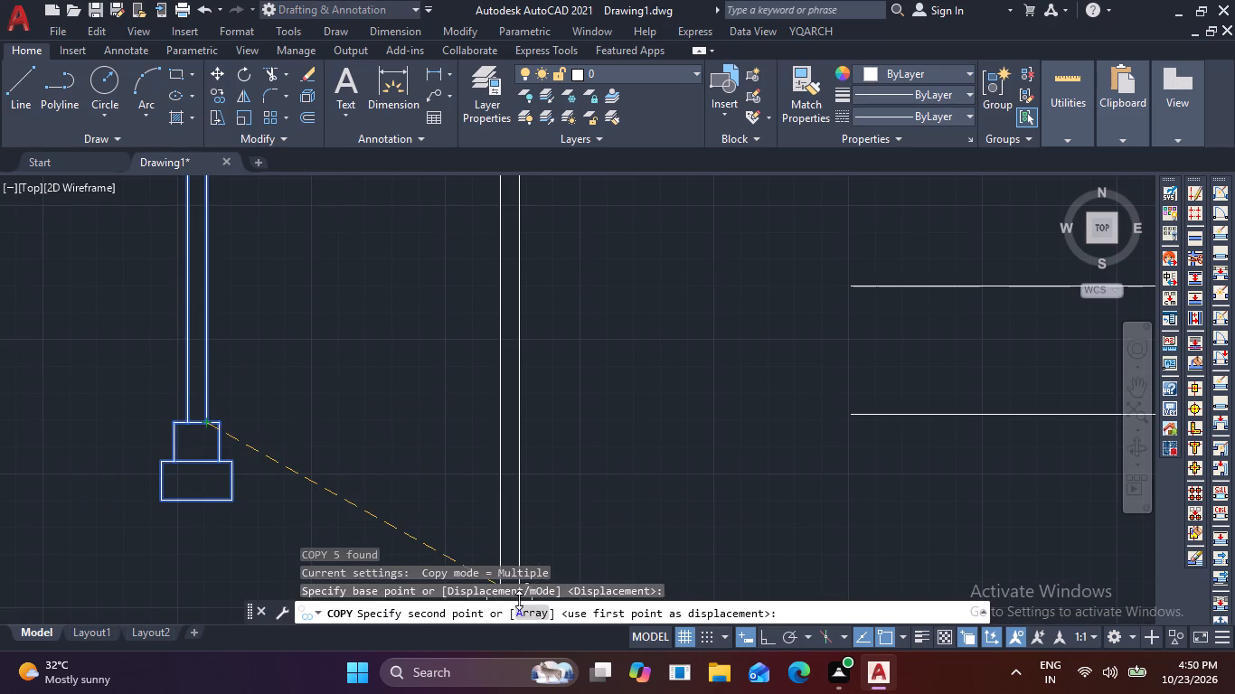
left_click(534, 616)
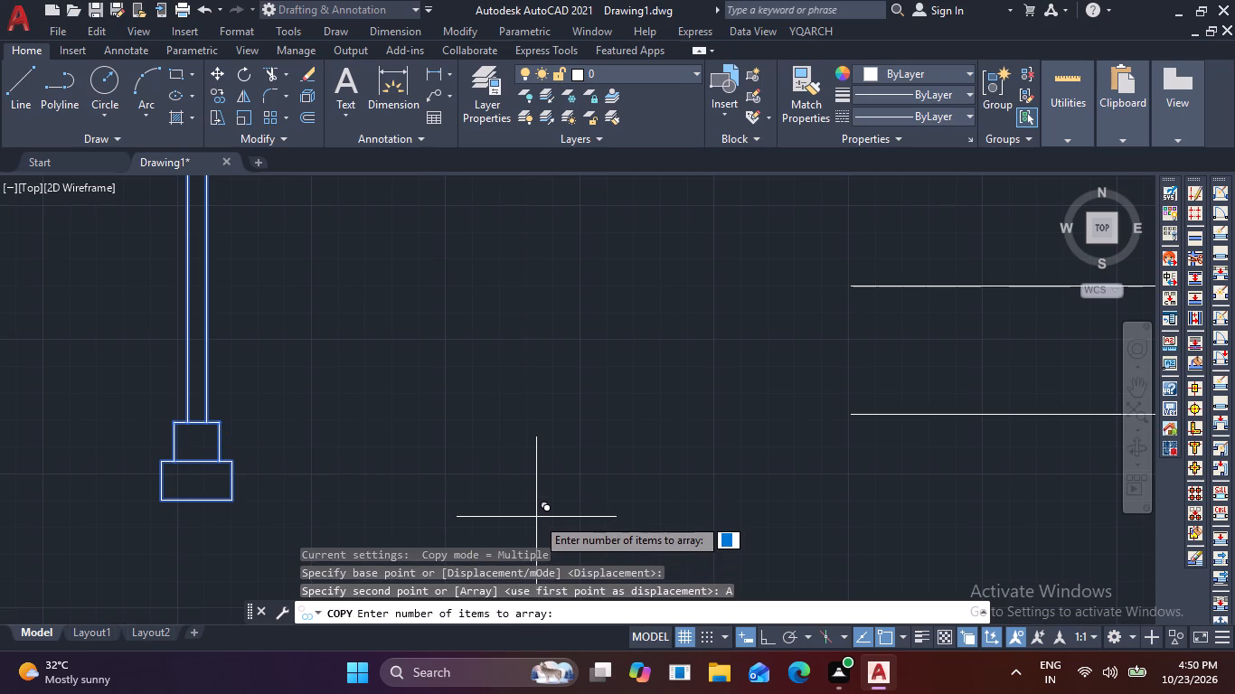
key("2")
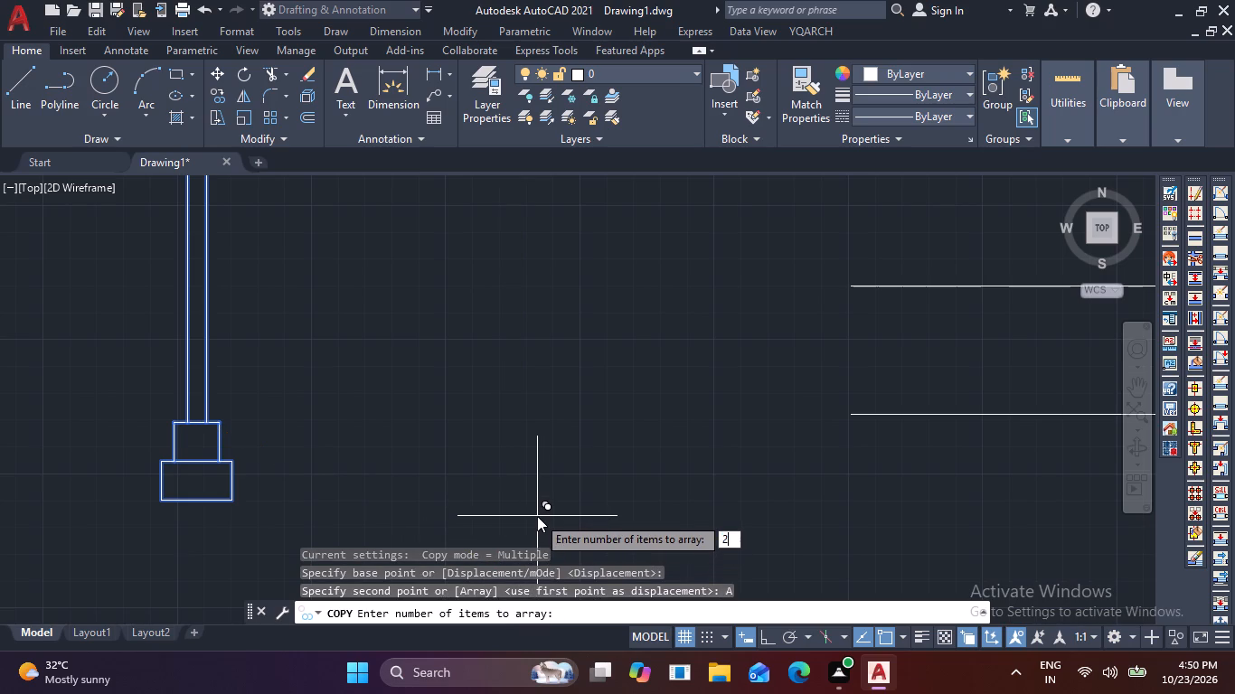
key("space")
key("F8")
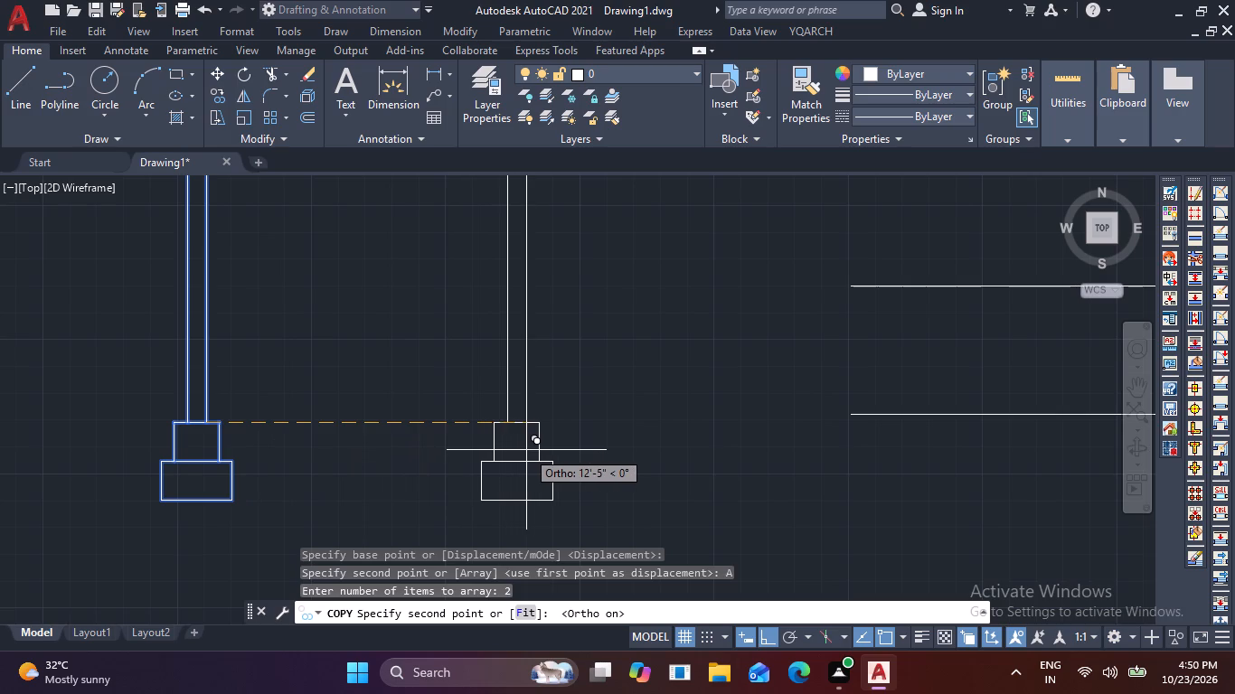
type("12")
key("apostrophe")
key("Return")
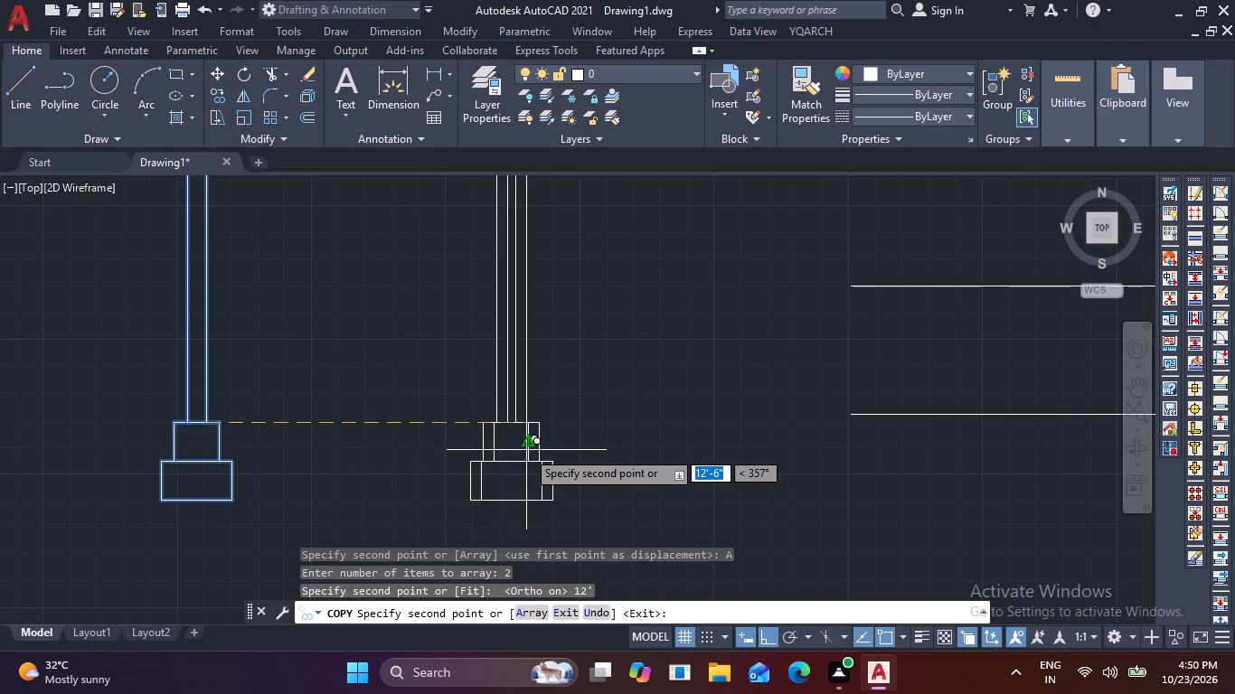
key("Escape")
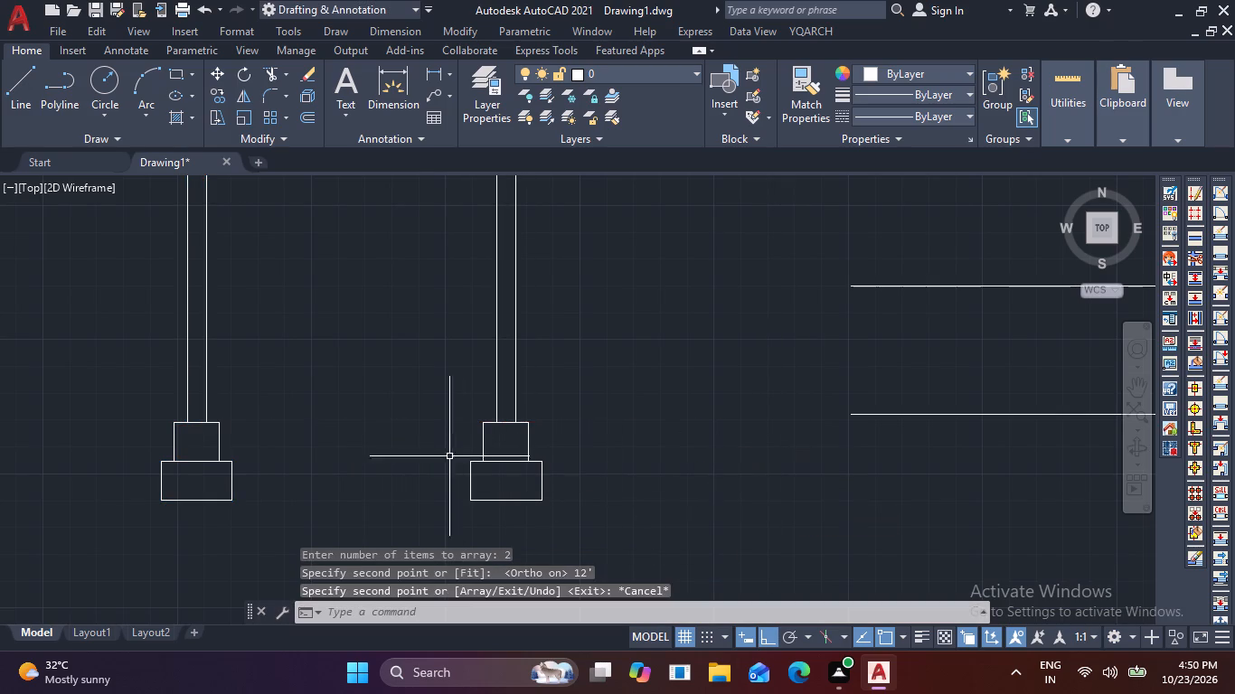
Measure the clear distance between the two section columns.
left_click(1077, 115)
left_click(1061, 164)
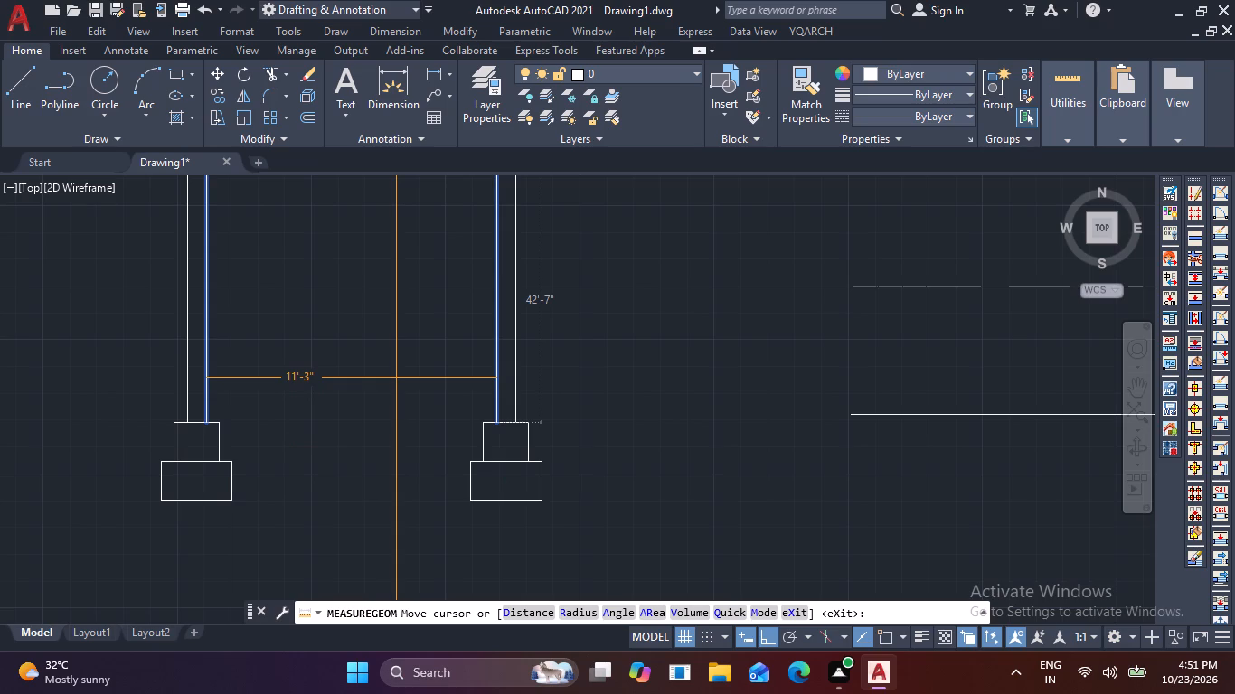
key("Escape")
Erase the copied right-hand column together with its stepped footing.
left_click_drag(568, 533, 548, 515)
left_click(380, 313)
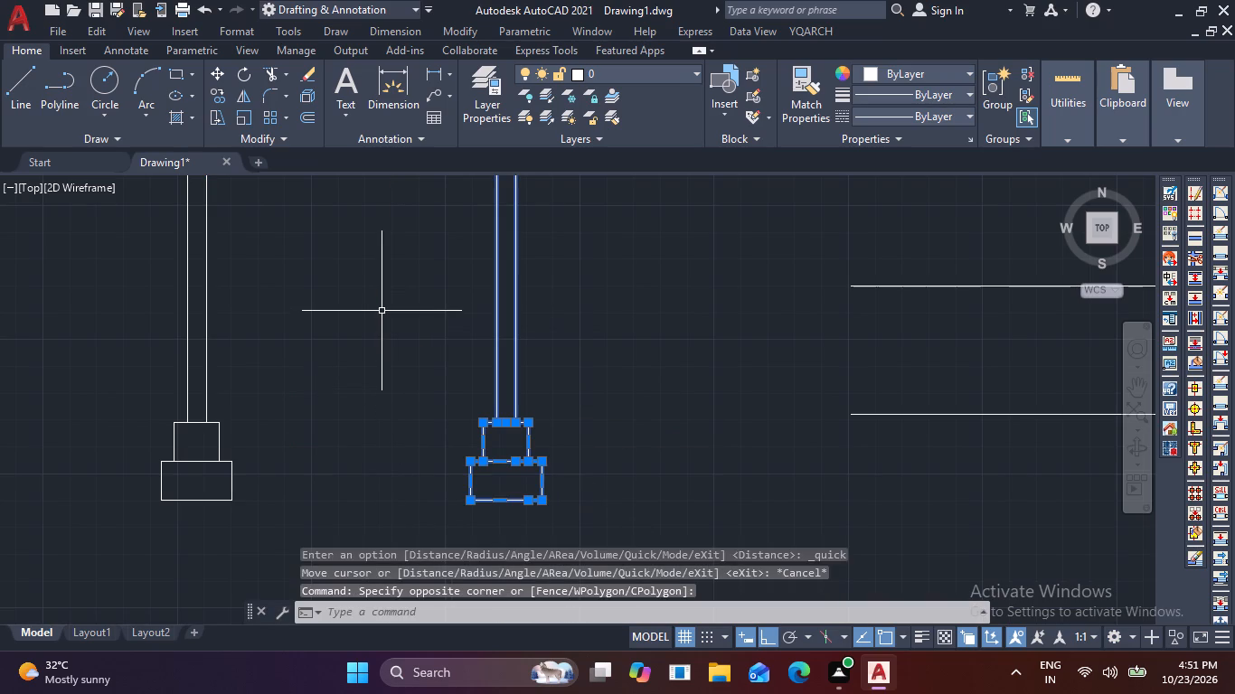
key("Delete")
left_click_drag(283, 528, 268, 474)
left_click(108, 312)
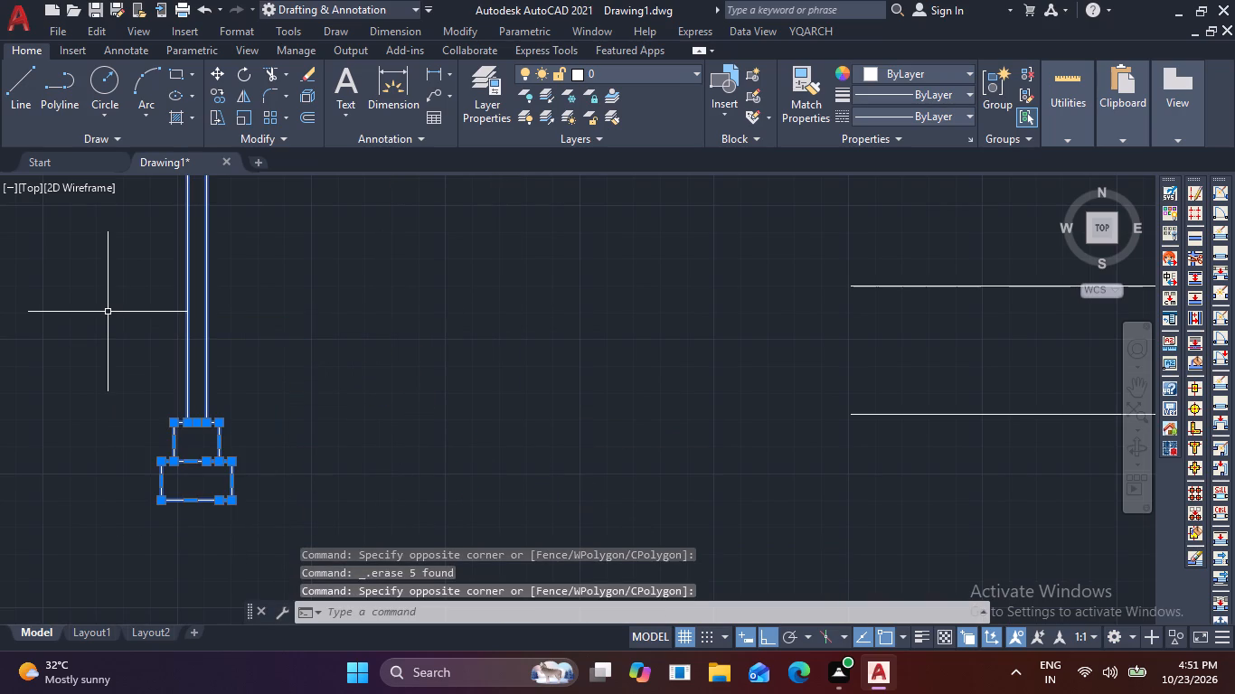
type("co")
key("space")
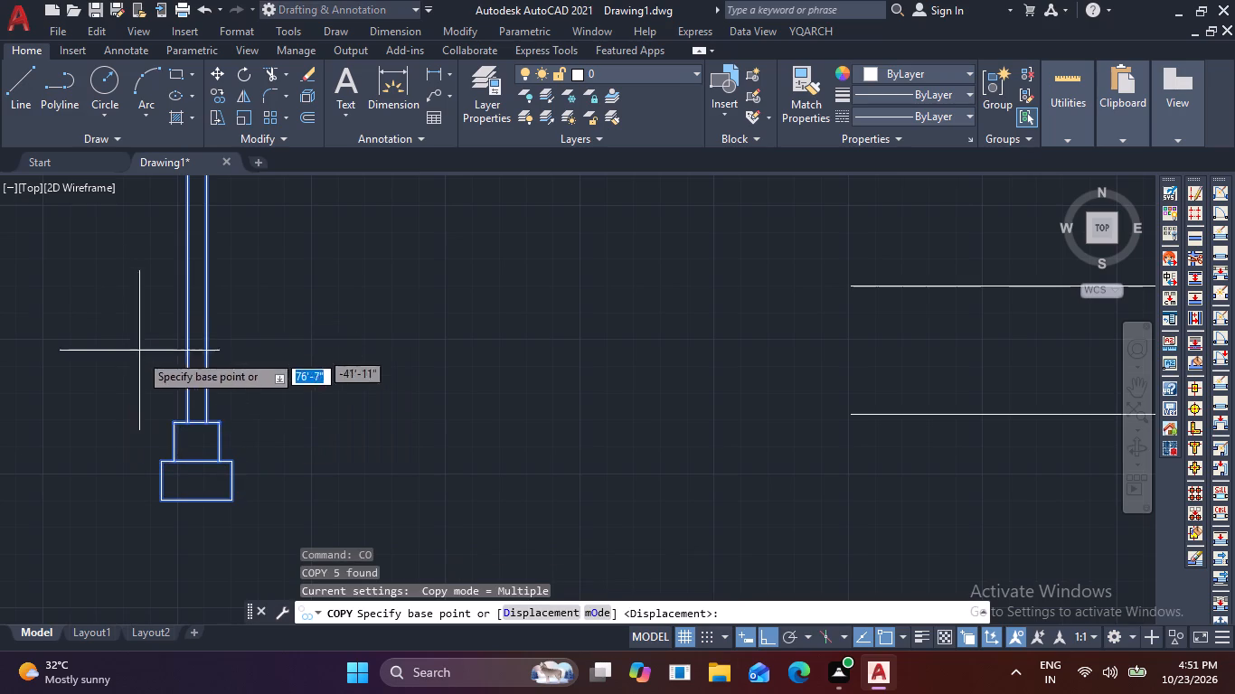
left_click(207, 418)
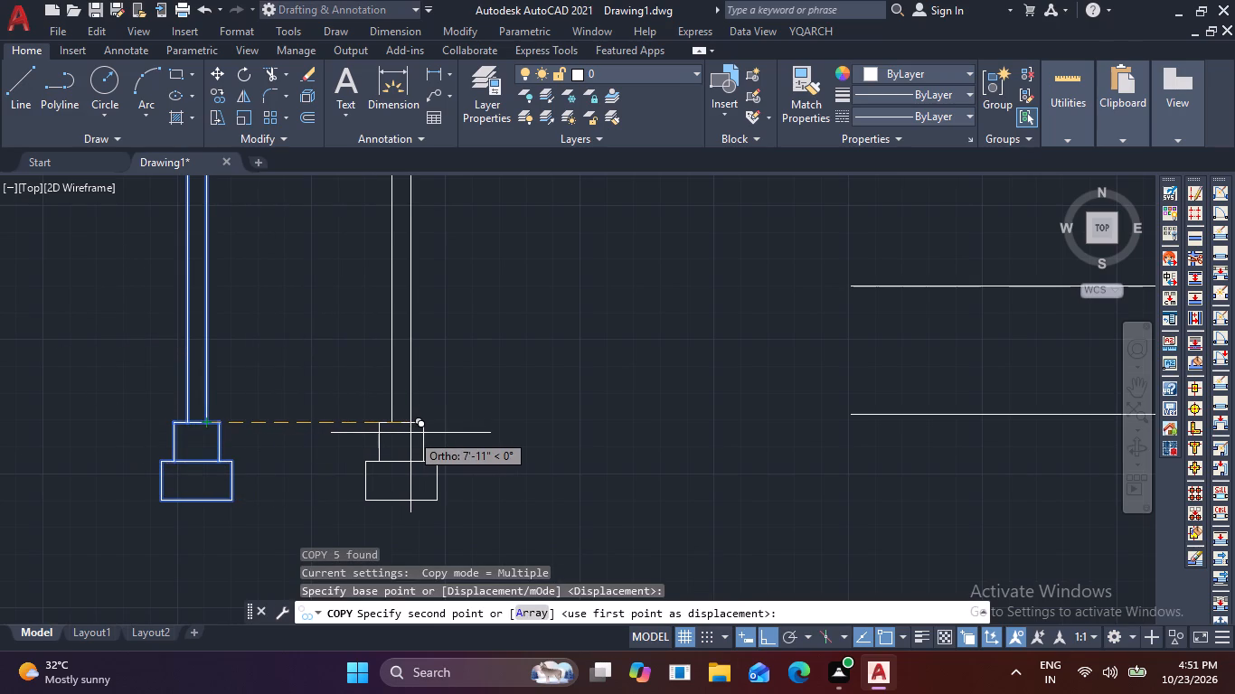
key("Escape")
Copy the remaining column with its stepped footing 12'9" horizontally to its right.
left_click(308, 521)
left_click(99, 381)
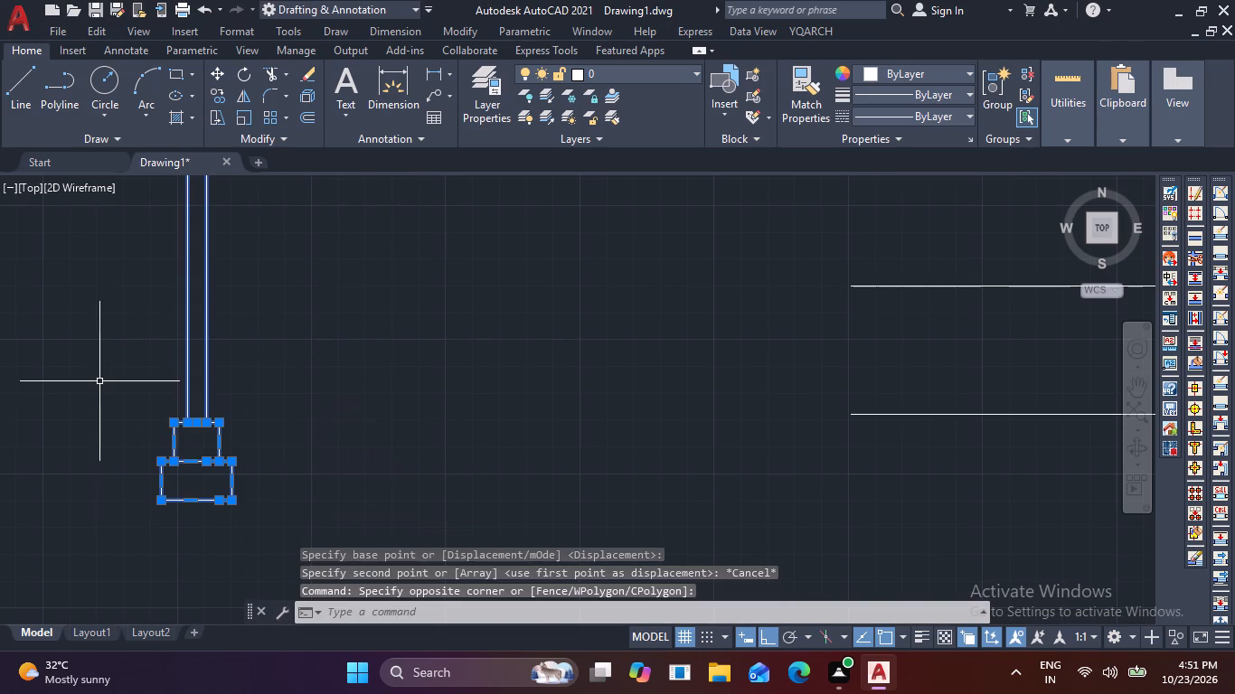
type("co")
key("space")
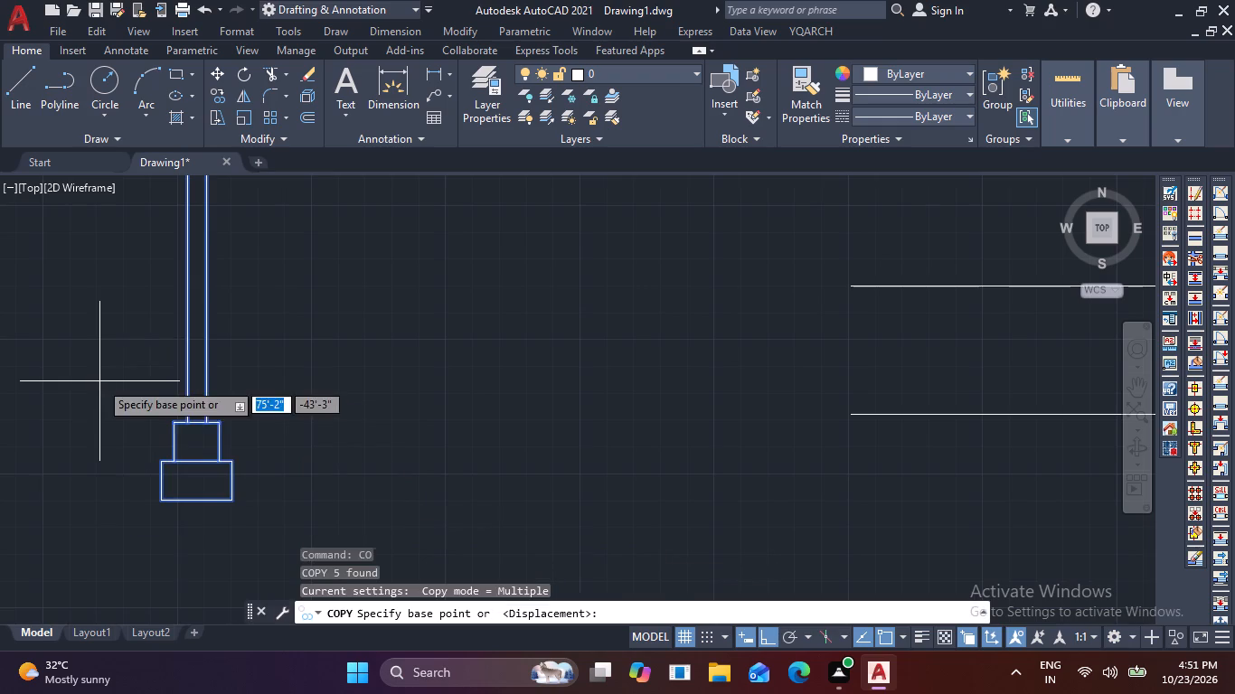
left_click(188, 421)
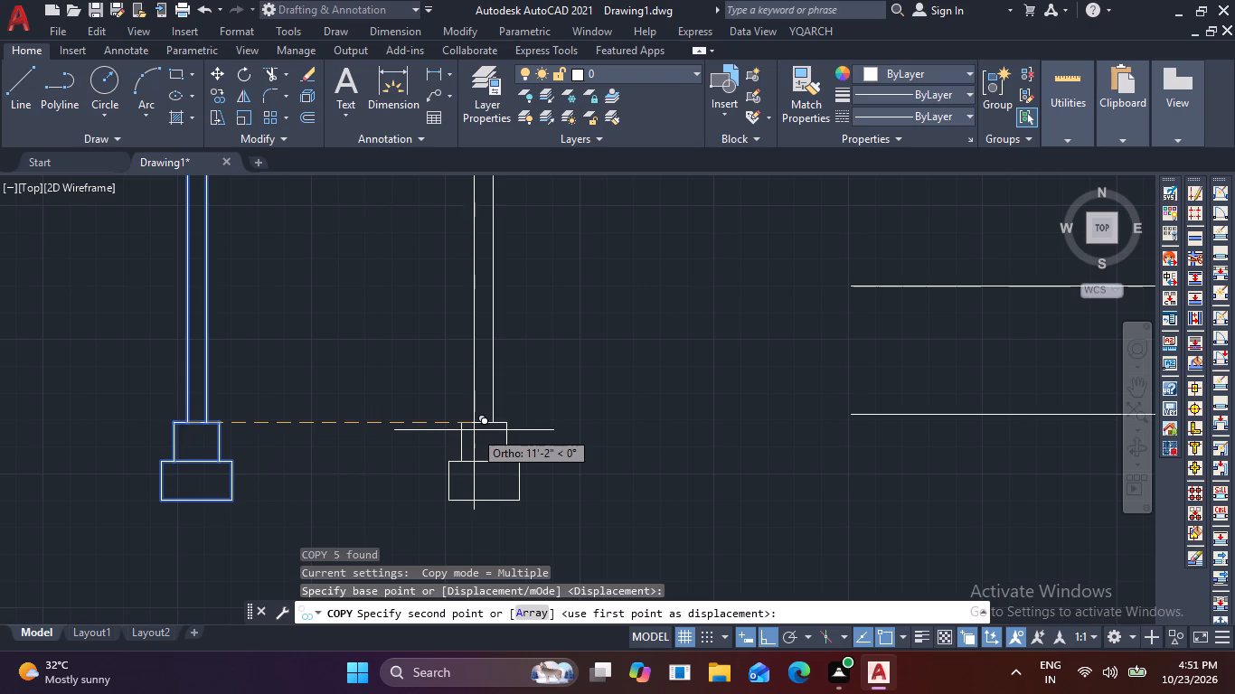
type("12")
key("apostrophe")
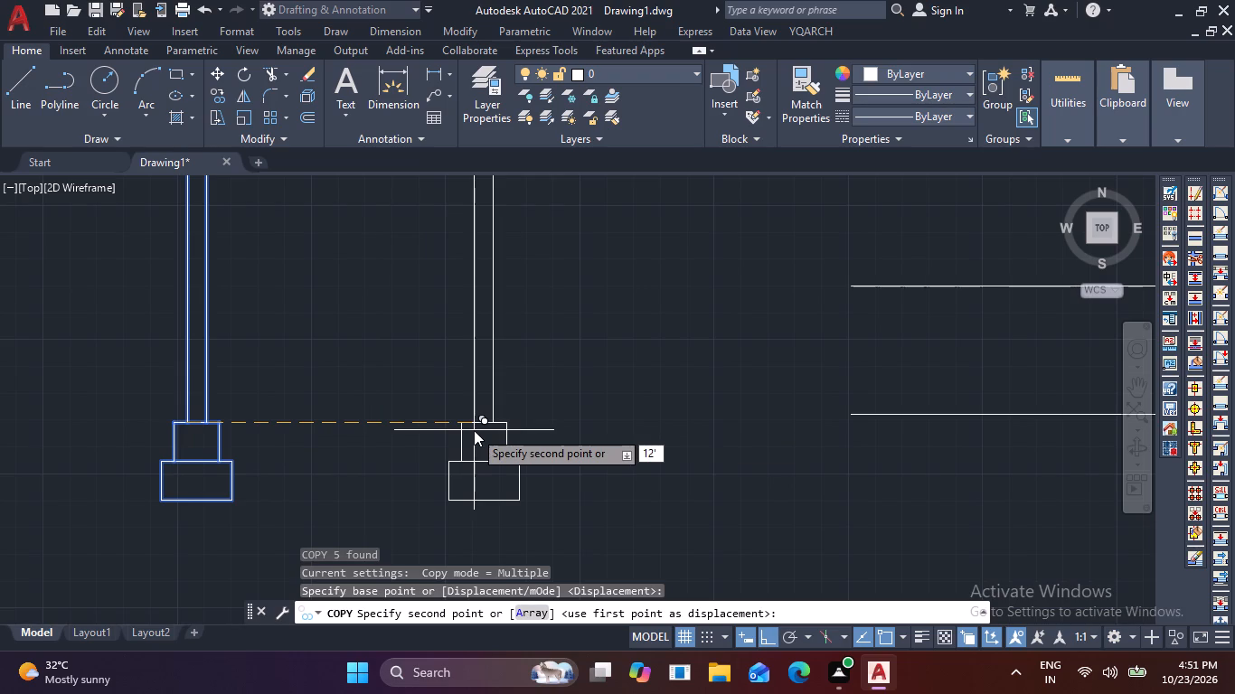
key("9")
key("space")
key("Escape")
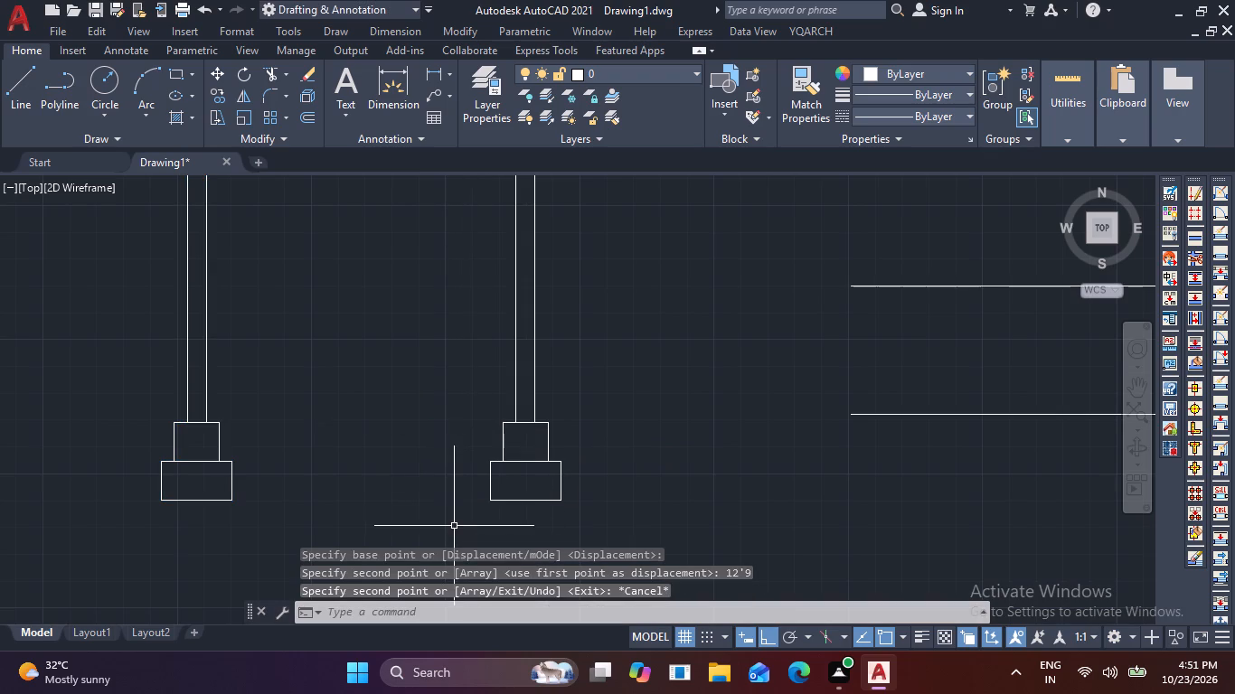
Measure the clear distance between the two section columns again.
left_click(1068, 117)
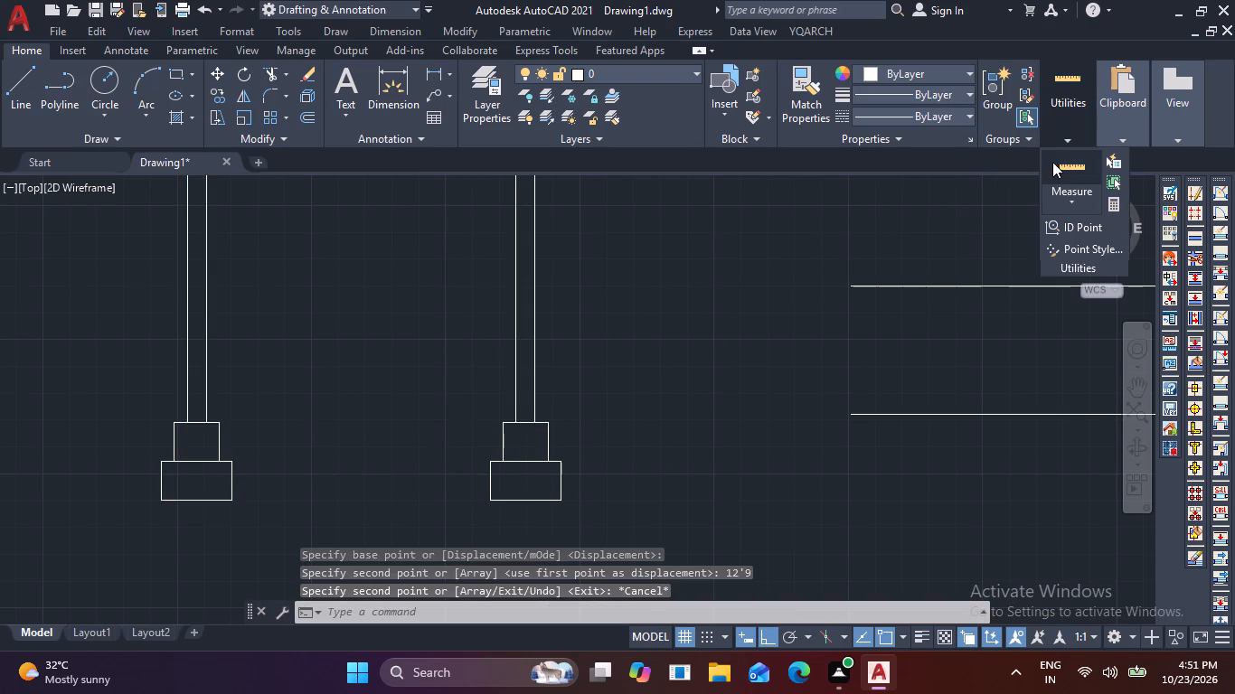
left_click(1052, 162)
key("Escape")
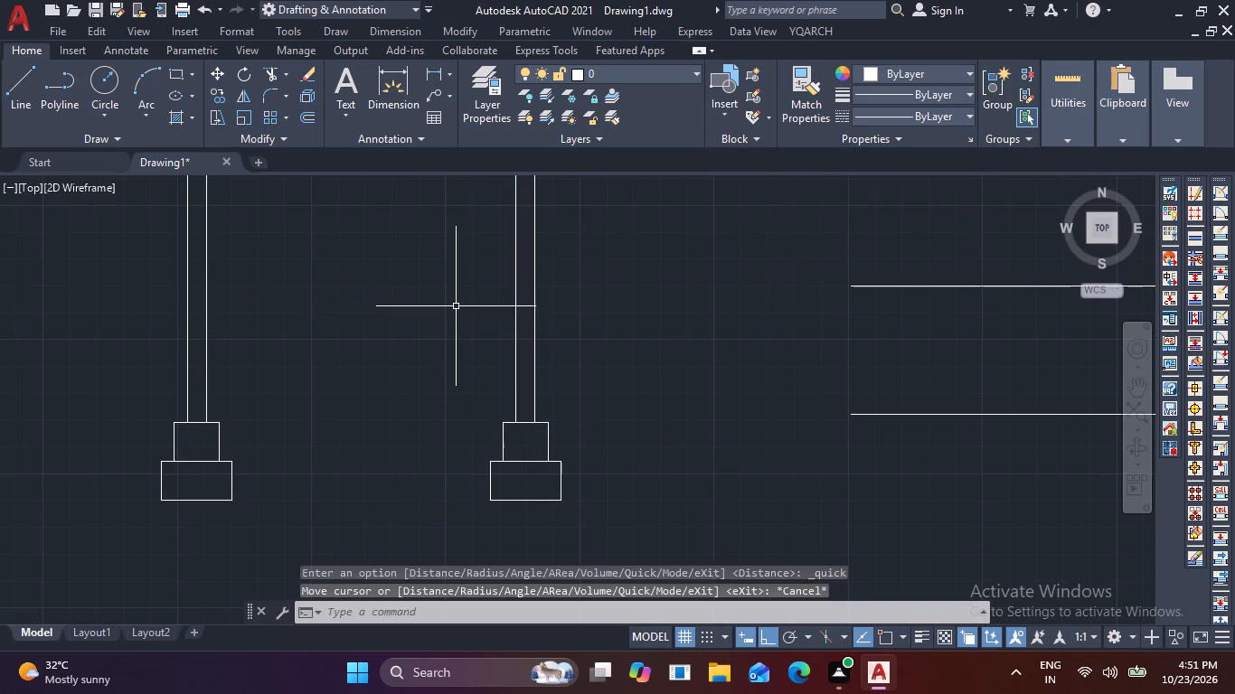
Erase the spare six-step flight lying below the lowest level line.
scroll(559, 328, "down", 1)
middle_click_drag(618, 358, 249, 372)
scroll(630, 346, "up", 2)
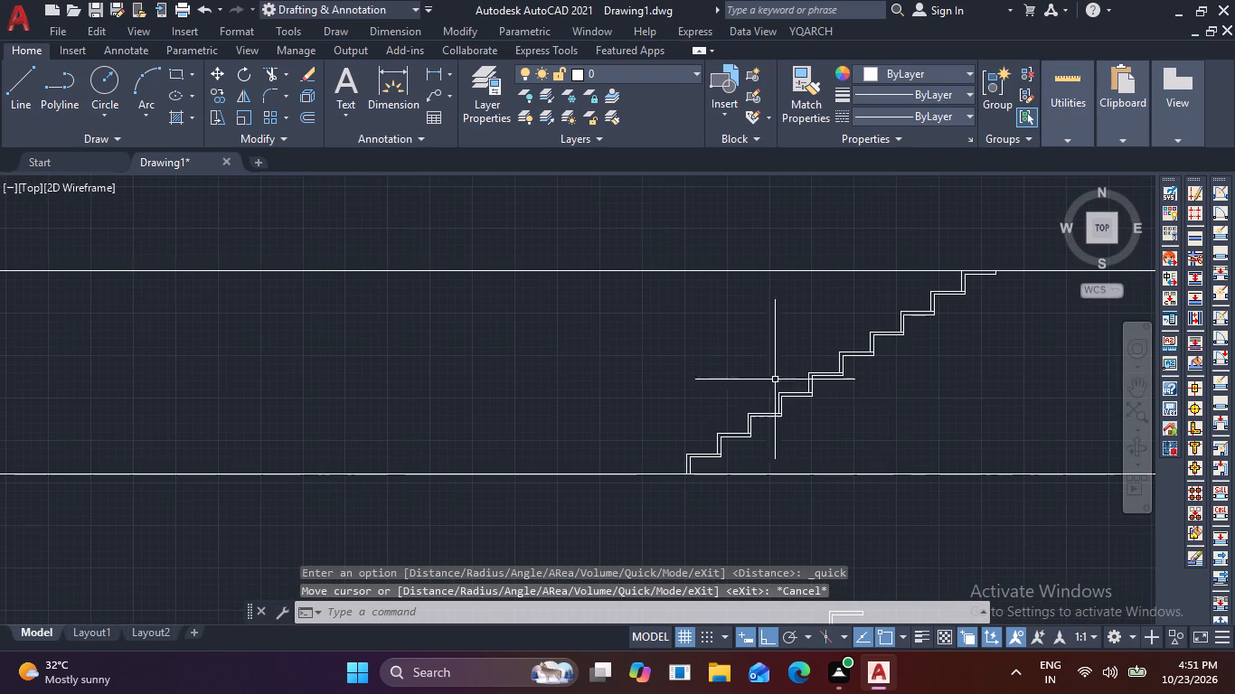
scroll(906, 402, "down", 1)
middle_click_drag(903, 406, 740, 431)
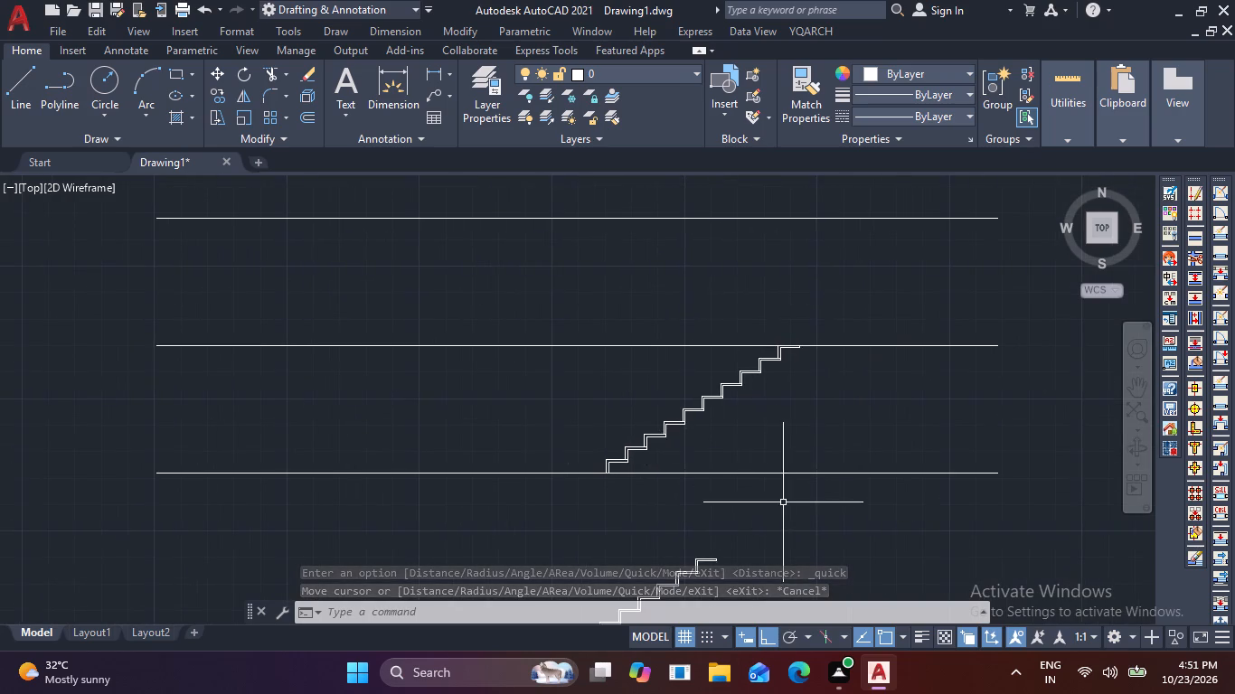
middle_click_drag(779, 506, 816, 342)
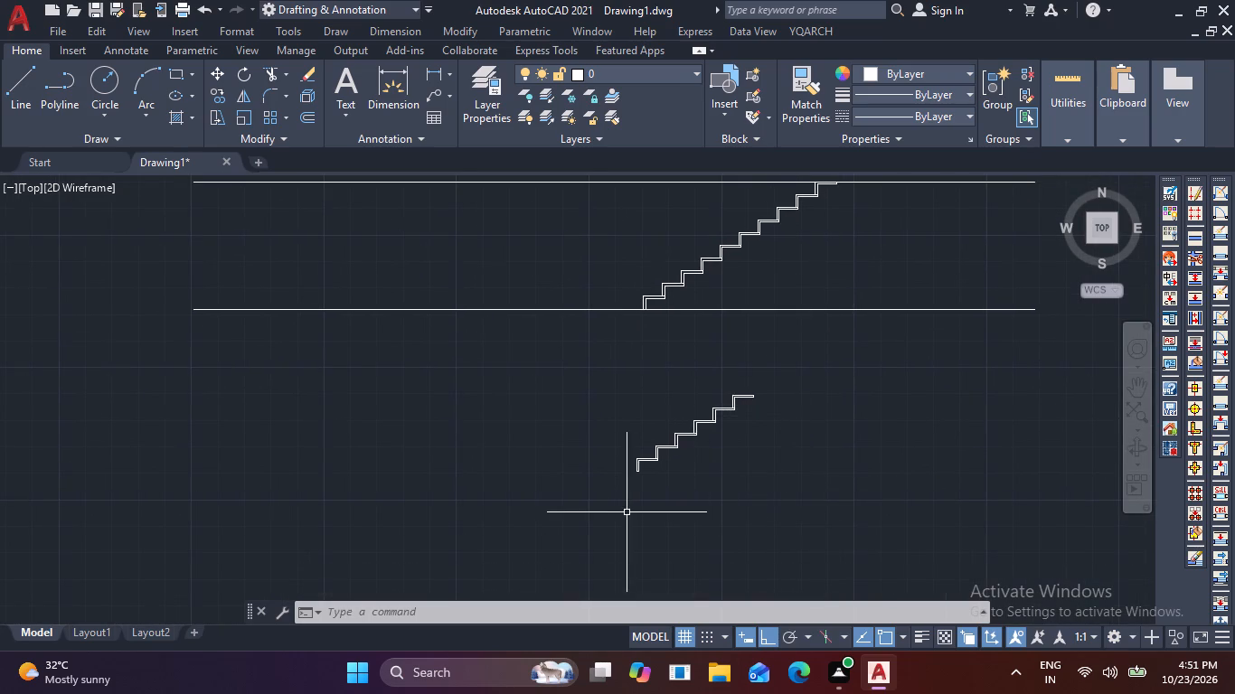
left_click(627, 512)
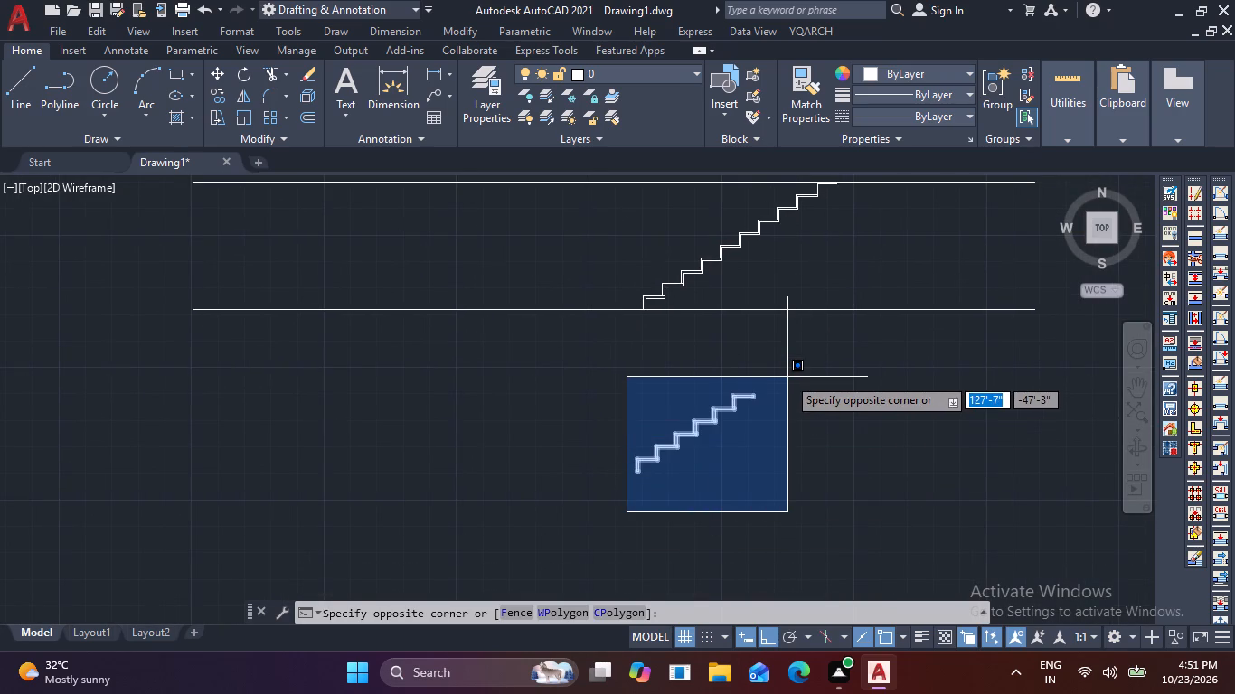
left_click(787, 377)
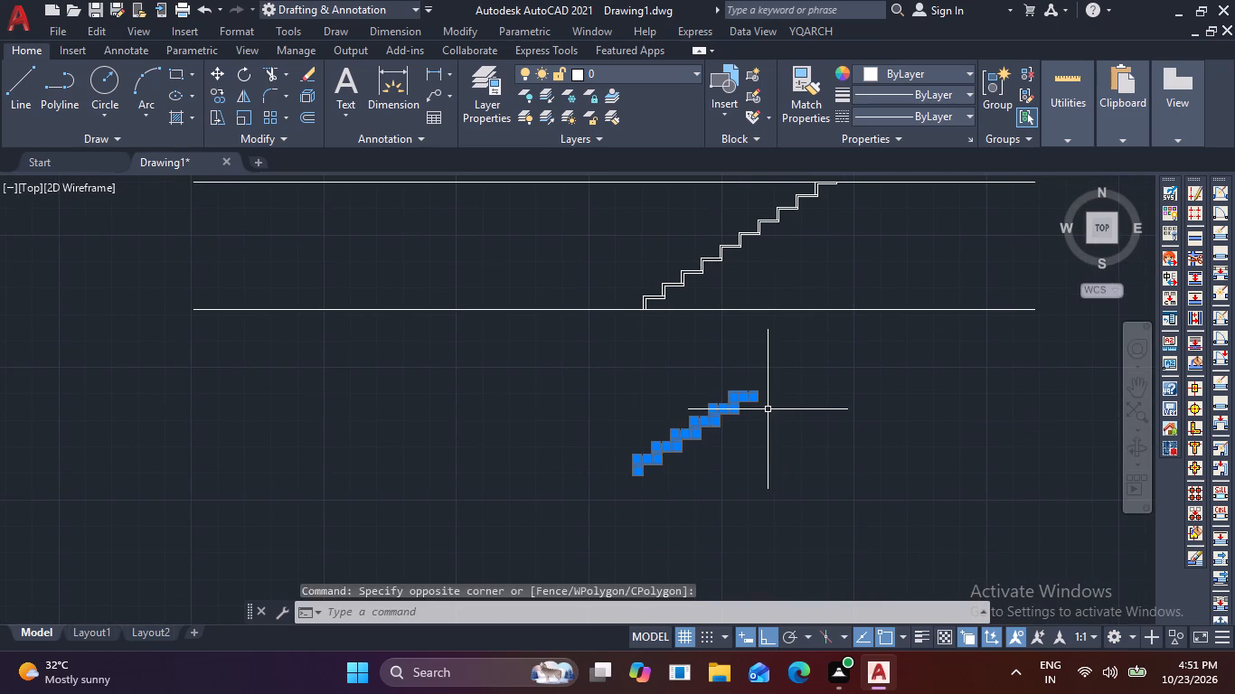
key("Delete")
Copy the full stair flight between the lower two level lines about 35'-4" horizontally, into the empty area beyond the lines' right ends.
middle_click_drag(780, 348, 750, 469)
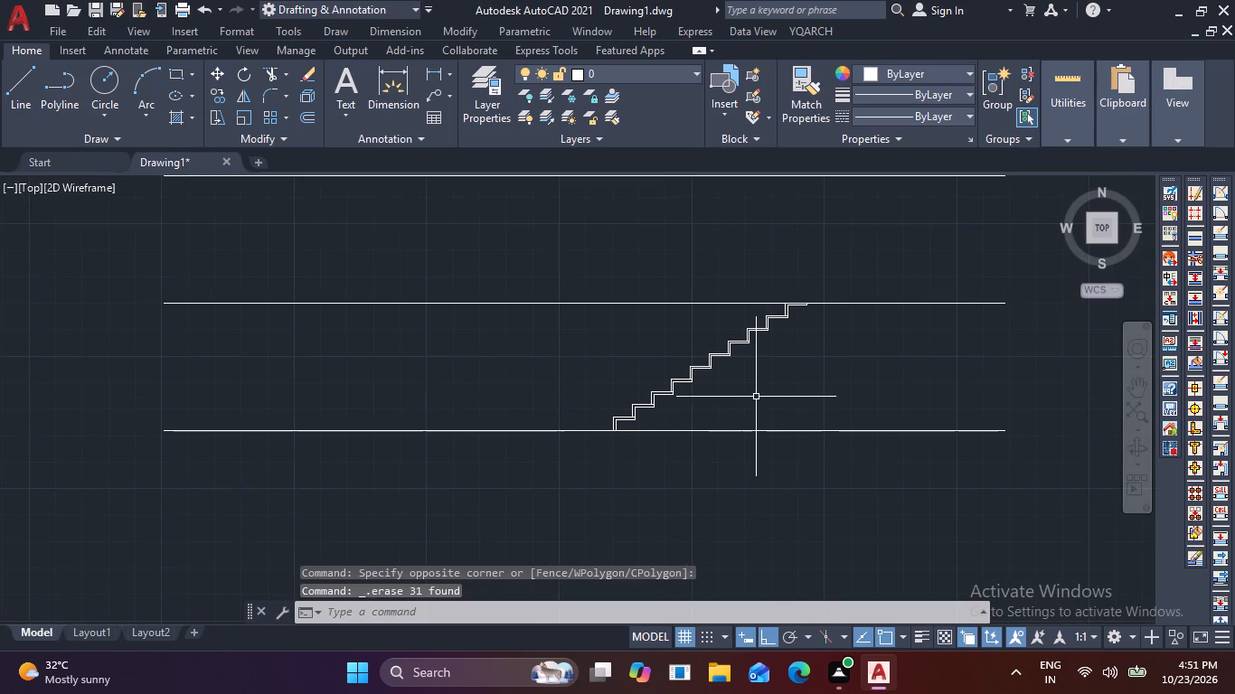
scroll(634, 425, "up", 2)
scroll(599, 343, "down", 1)
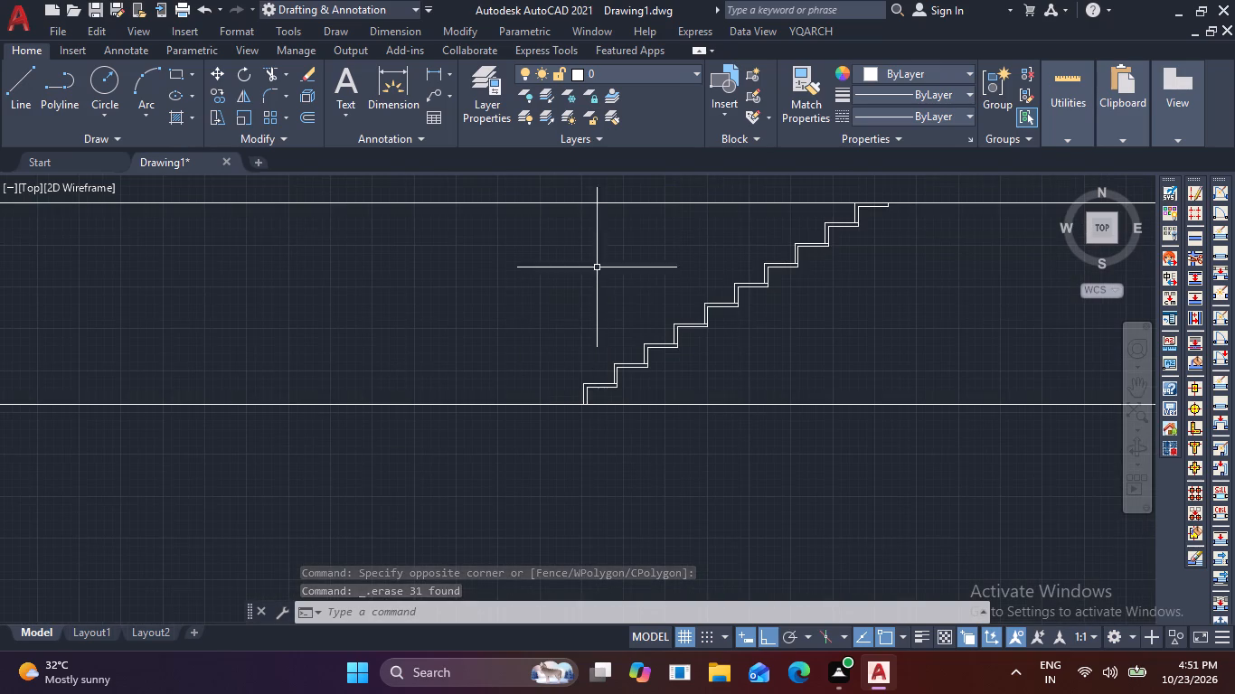
middle_click_drag(599, 206, 582, 239)
left_click(511, 192)
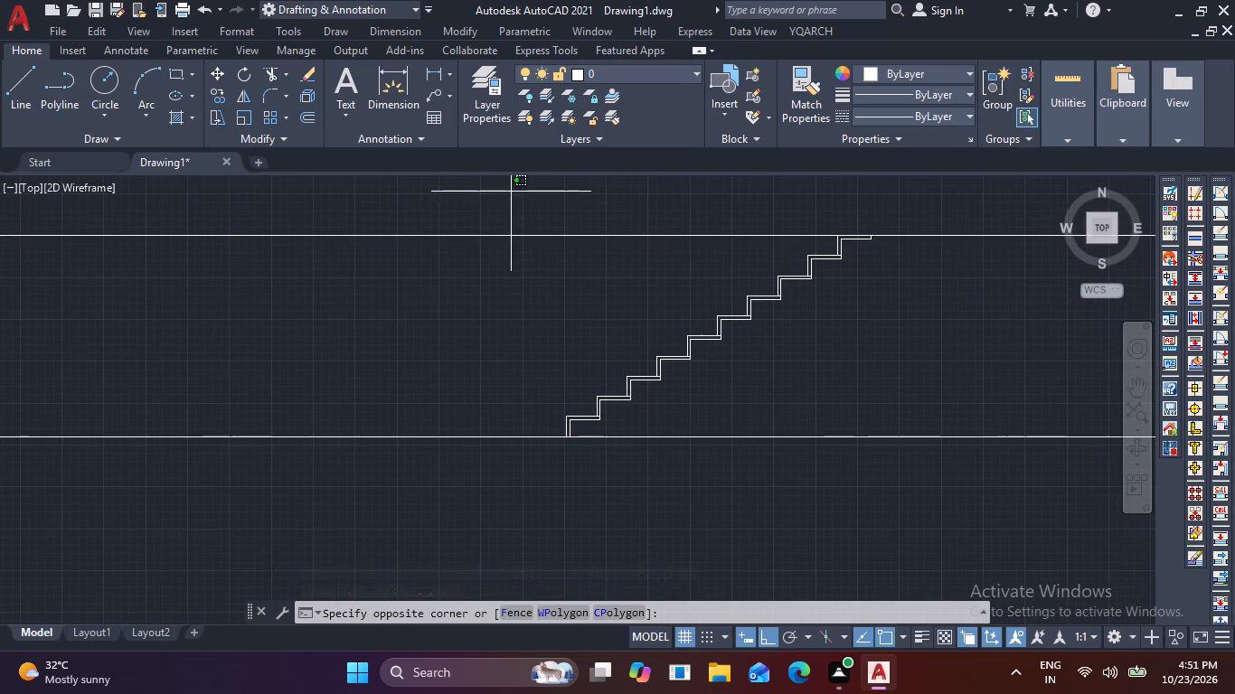
left_click(928, 484)
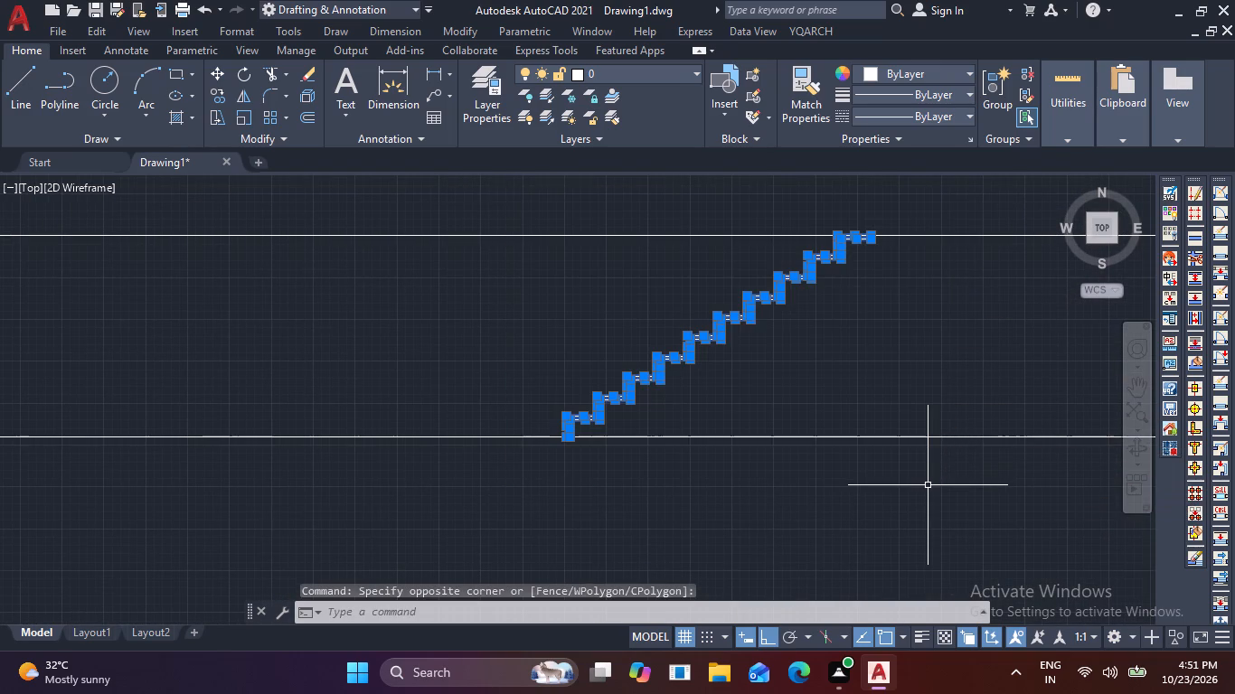
type("cp")
key("BackSpace")
type("o")
key("space")
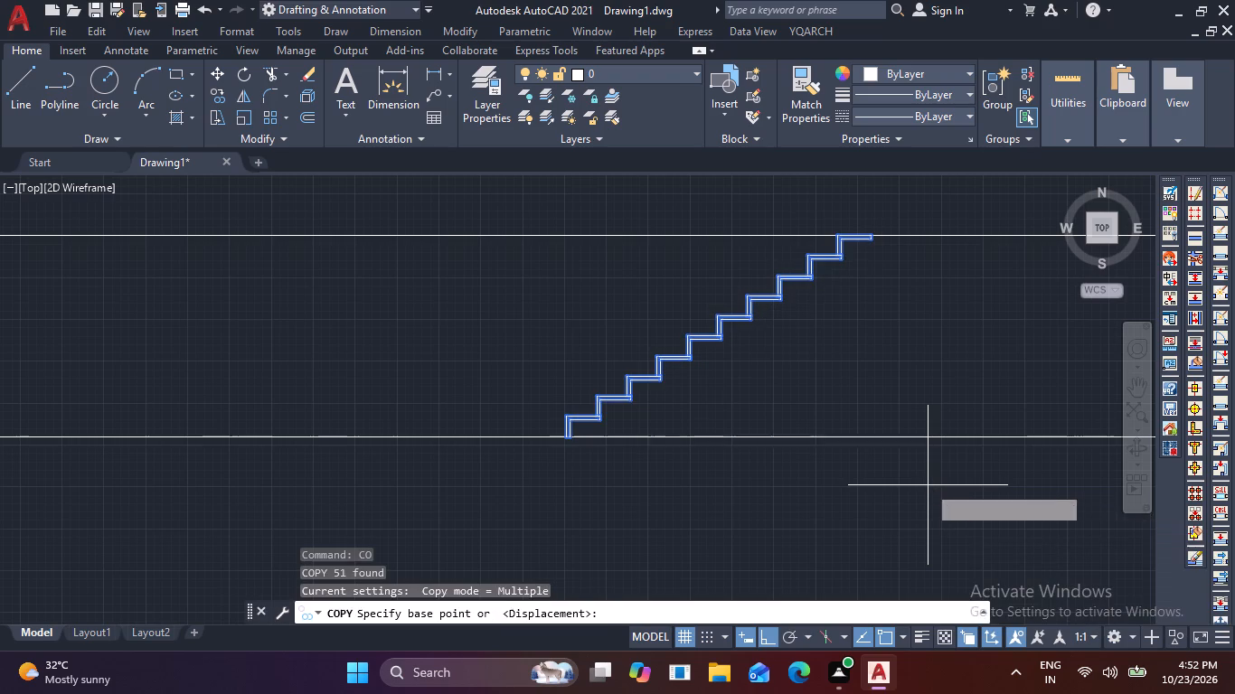
left_click(695, 395)
scroll(752, 471, "down", 2)
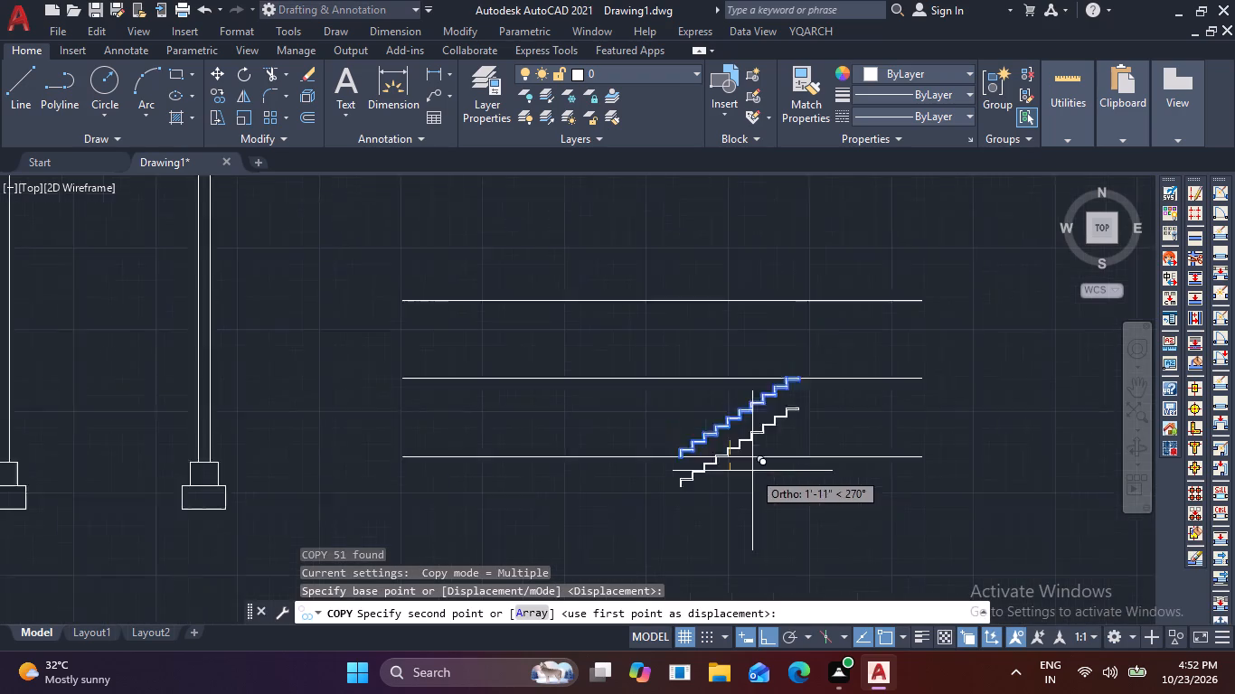
scroll(752, 471, "down", 1)
middle_click_drag(720, 417, 705, 335)
left_click(1071, 429)
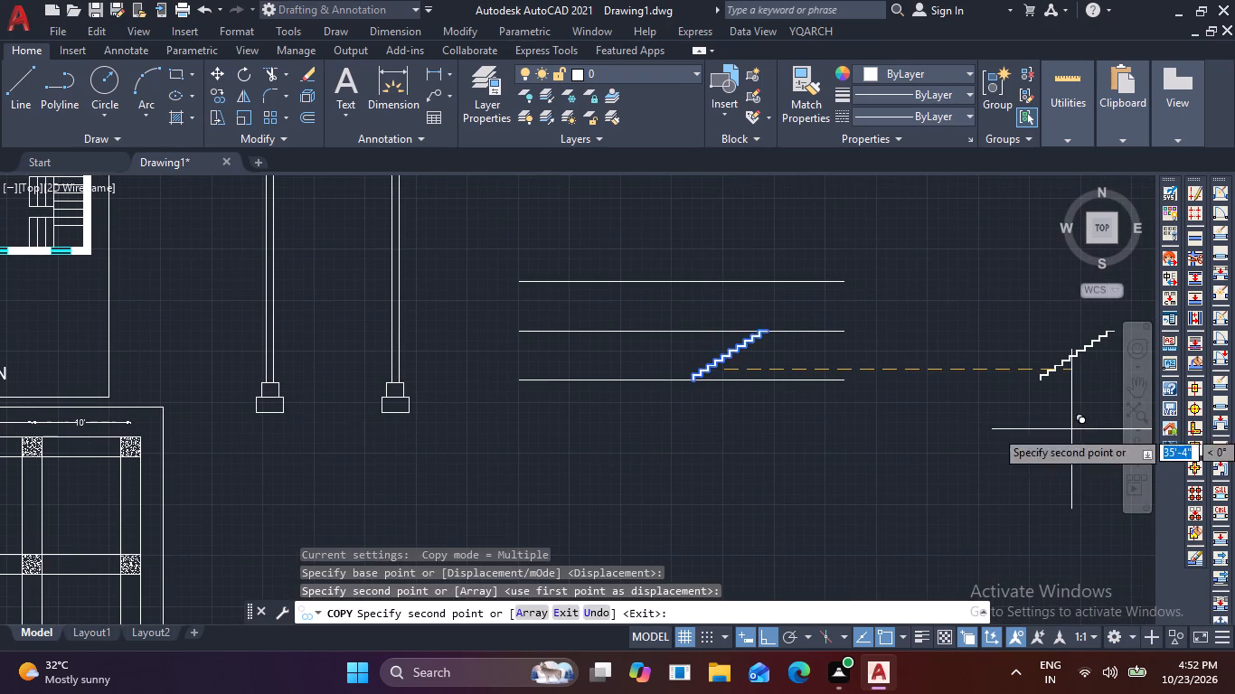
Mirror the copied flight about a near-vertical line just beyond its upper end, keeping the original.
middle_click_drag(1025, 439, 781, 445)
key("Escape")
scroll(838, 373, "up", 4)
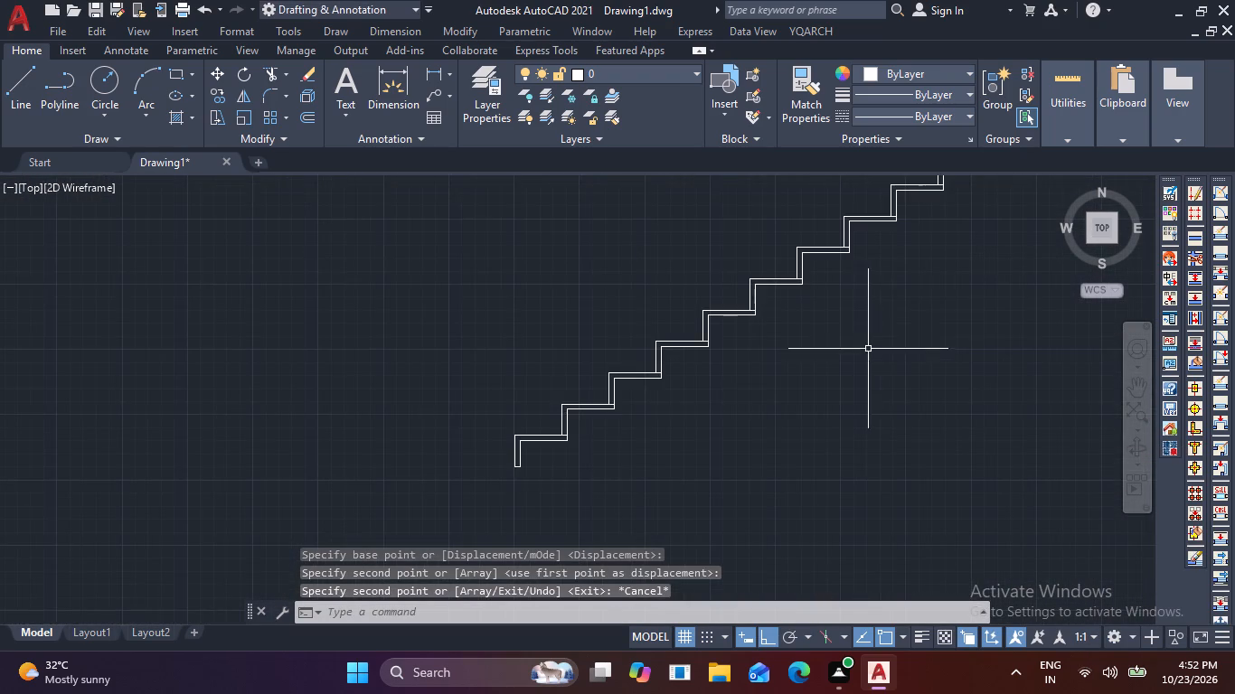
scroll(891, 337, "down", 1)
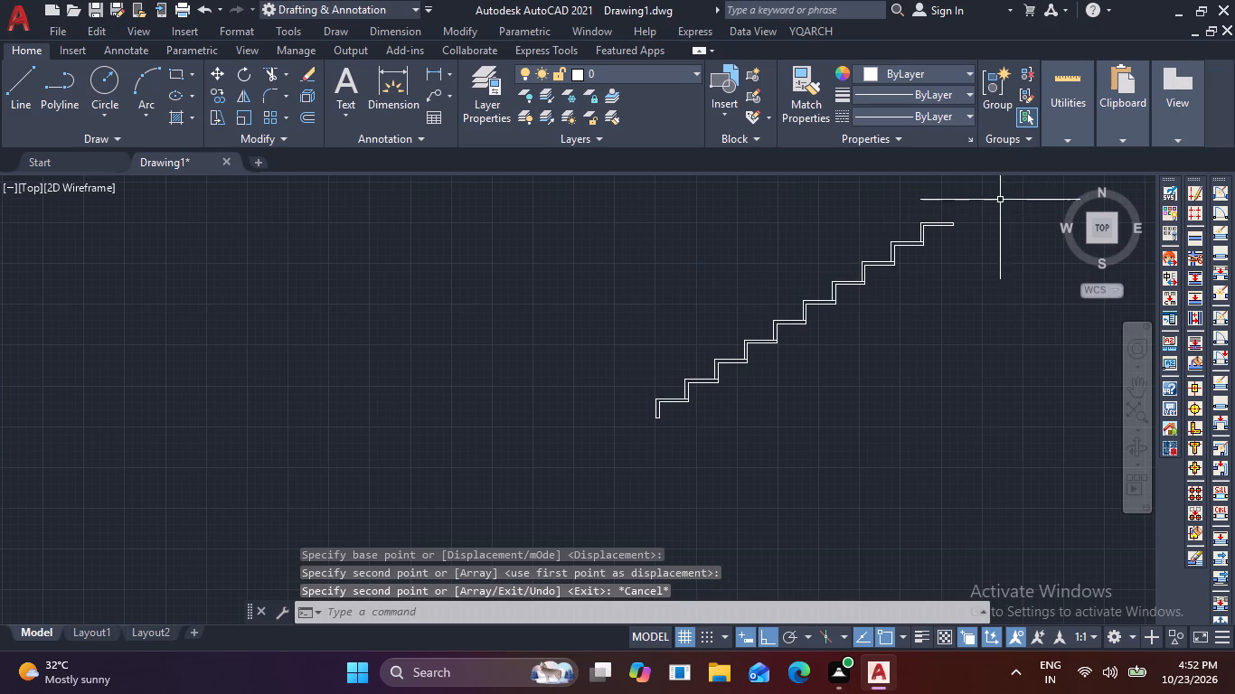
left_click(996, 194)
left_click(556, 452)
middle_click_drag(817, 482, 636, 514)
scroll(704, 497, "down", 1)
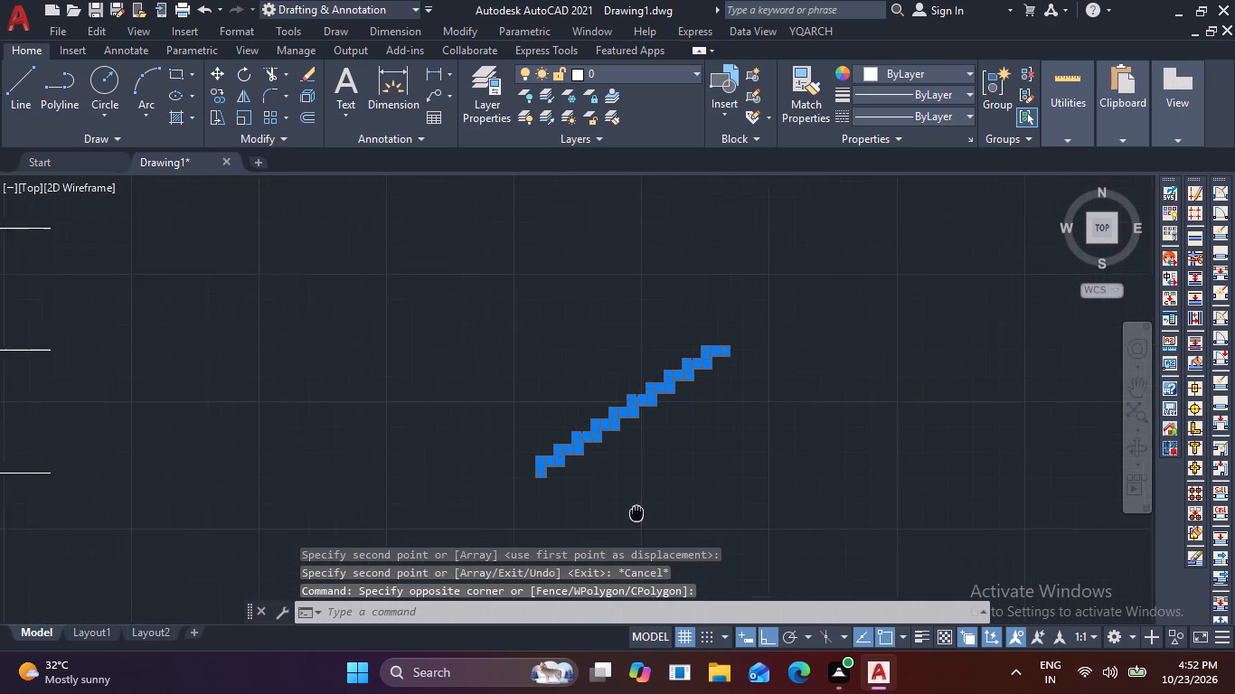
middle_click_drag(636, 514, 633, 516)
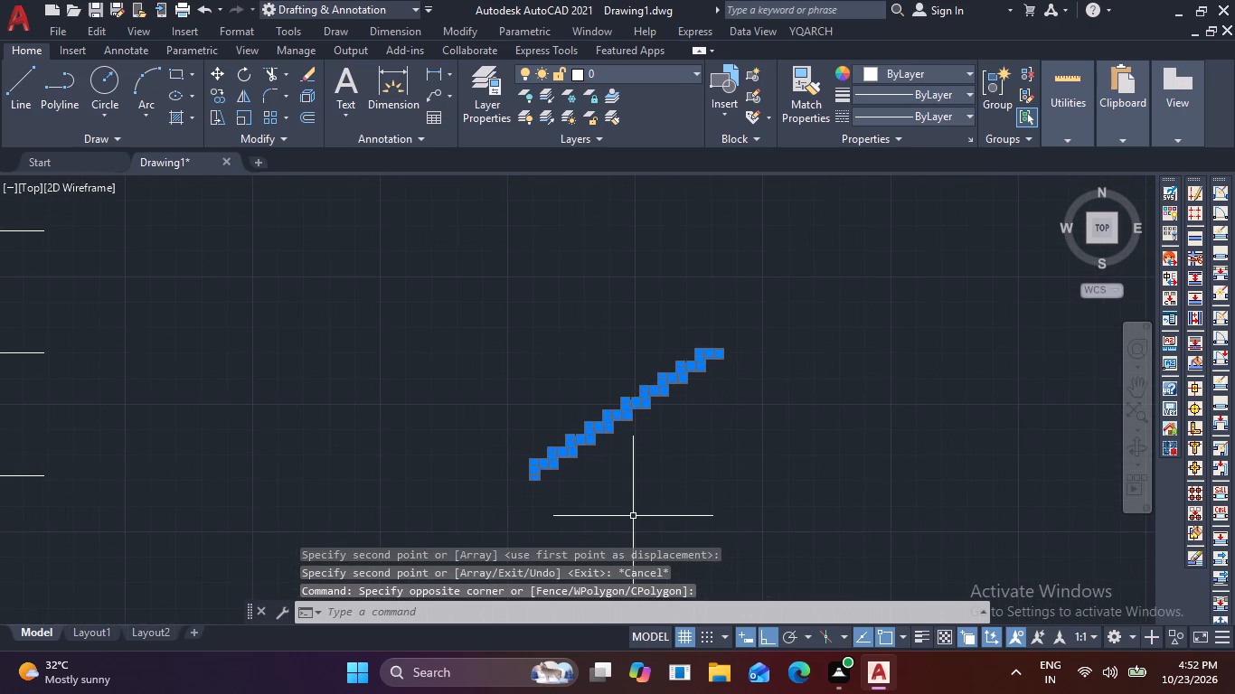
type("mi")
key("space")
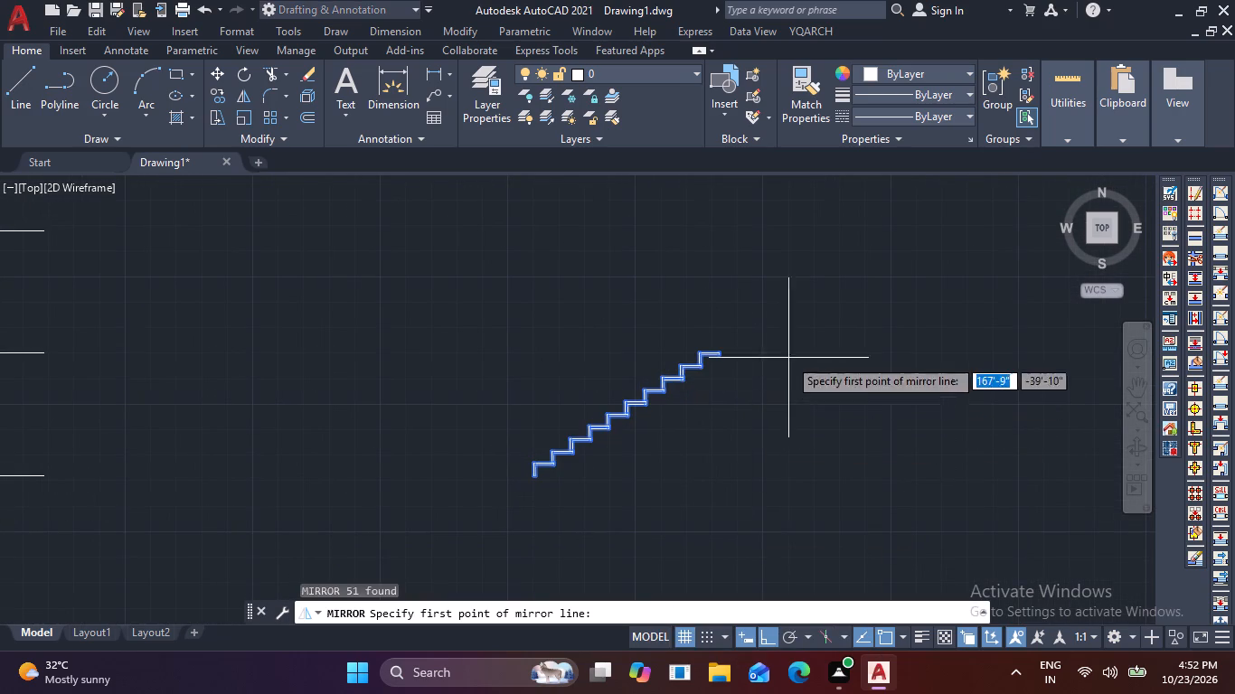
left_click(743, 301)
left_click(737, 537)
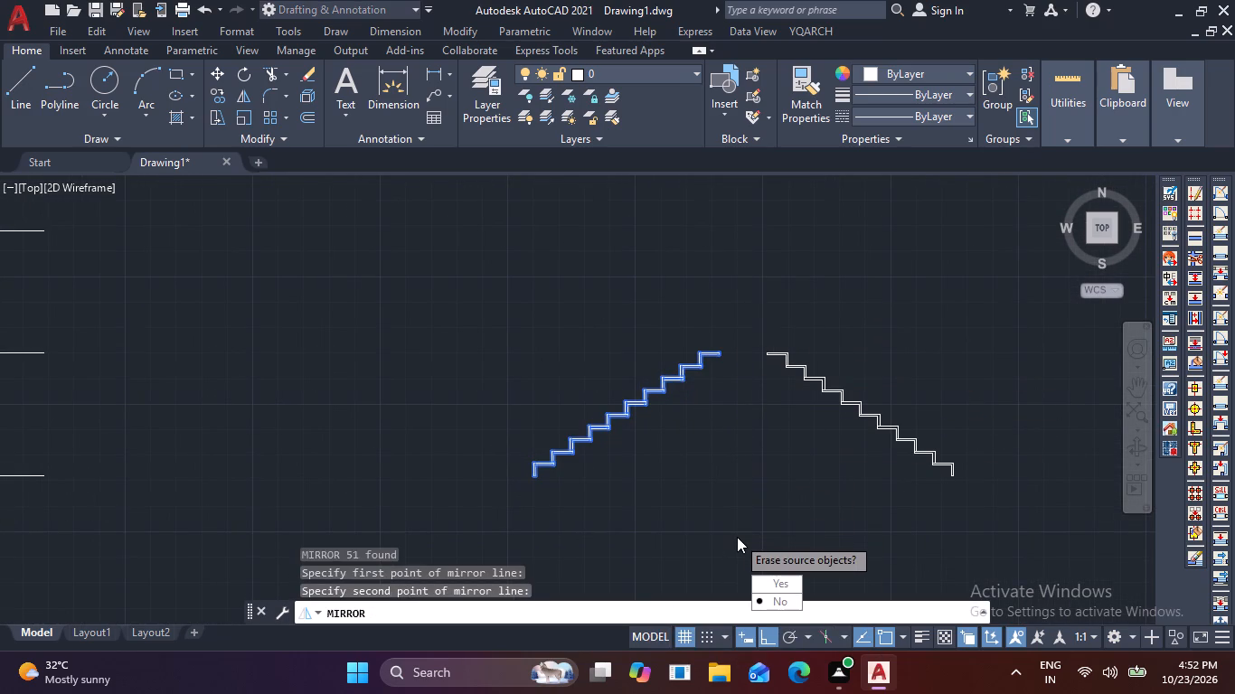
key("space")
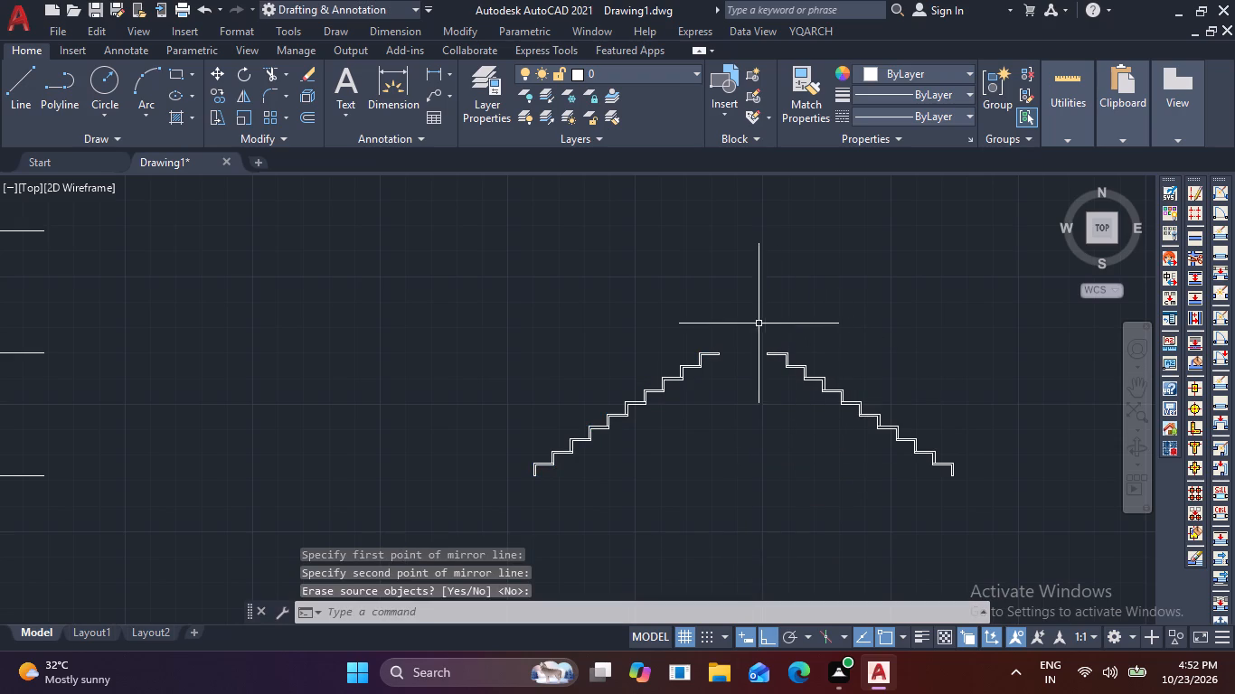
Copy the mirrored flight by its bottom outer corner onto the middle level line, just beyond the lower flight's top end.
left_click(747, 324)
left_click(987, 516)
scroll(983, 493, "up", 3)
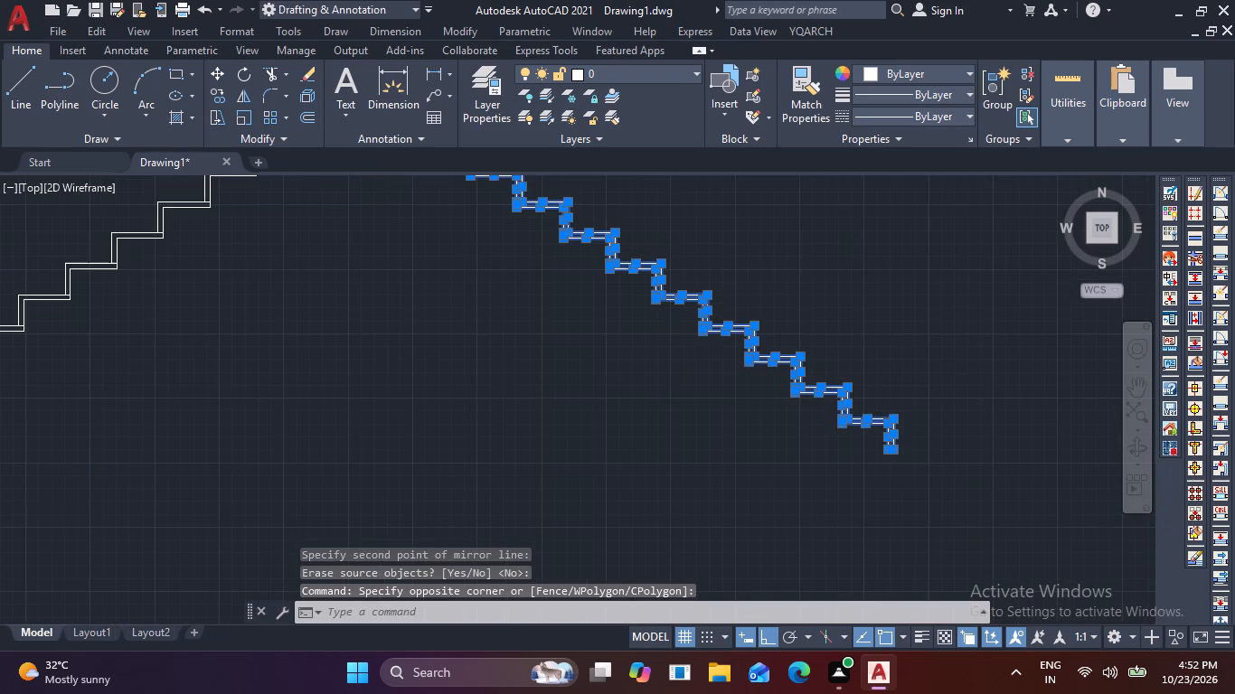
type("co")
key("space")
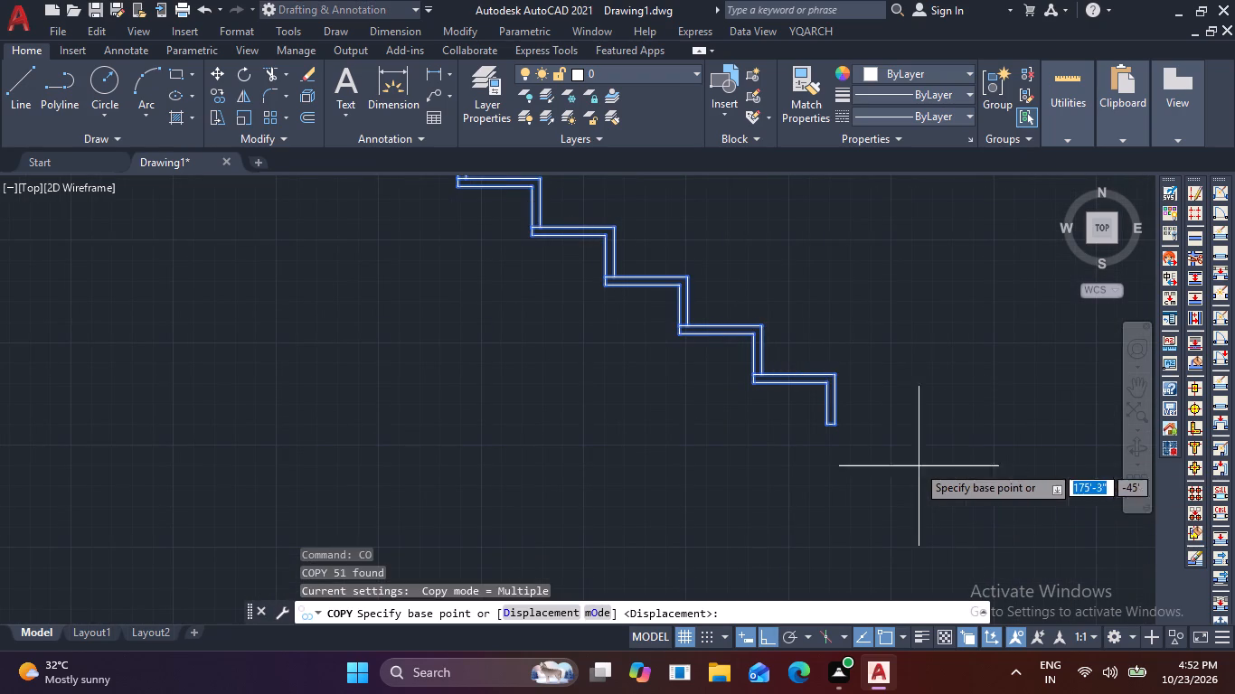
scroll(839, 439, "up", 2)
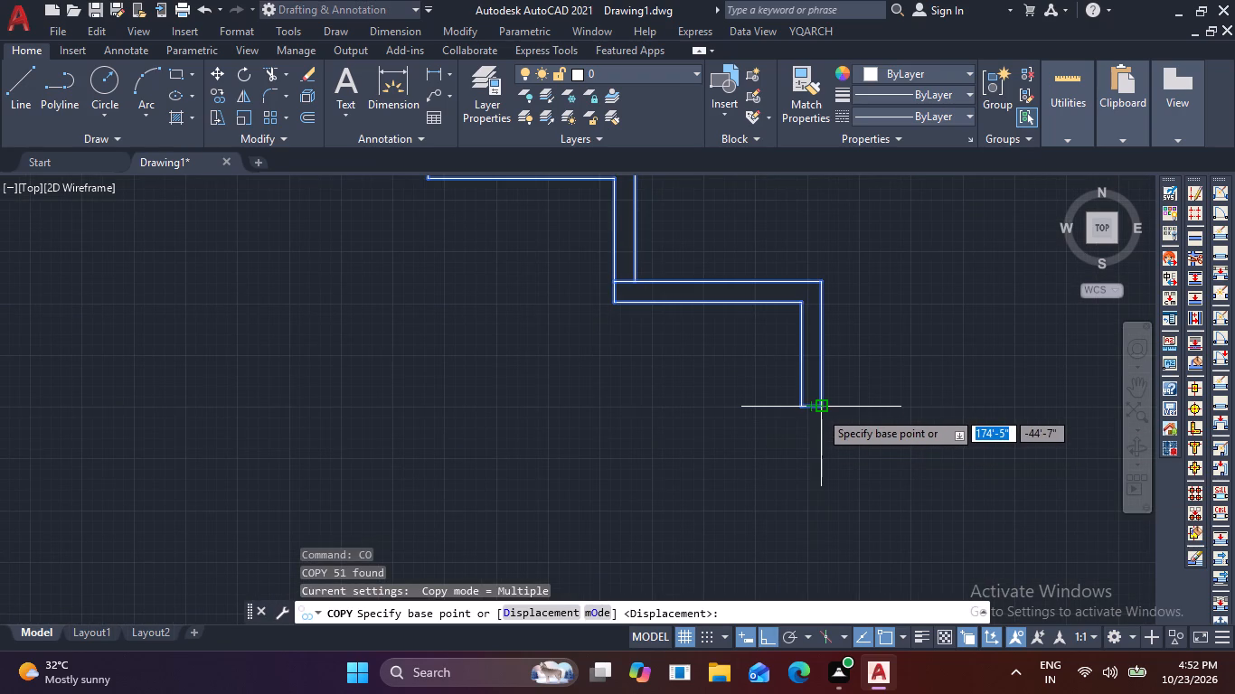
left_click(819, 410)
scroll(729, 468, "down", 3)
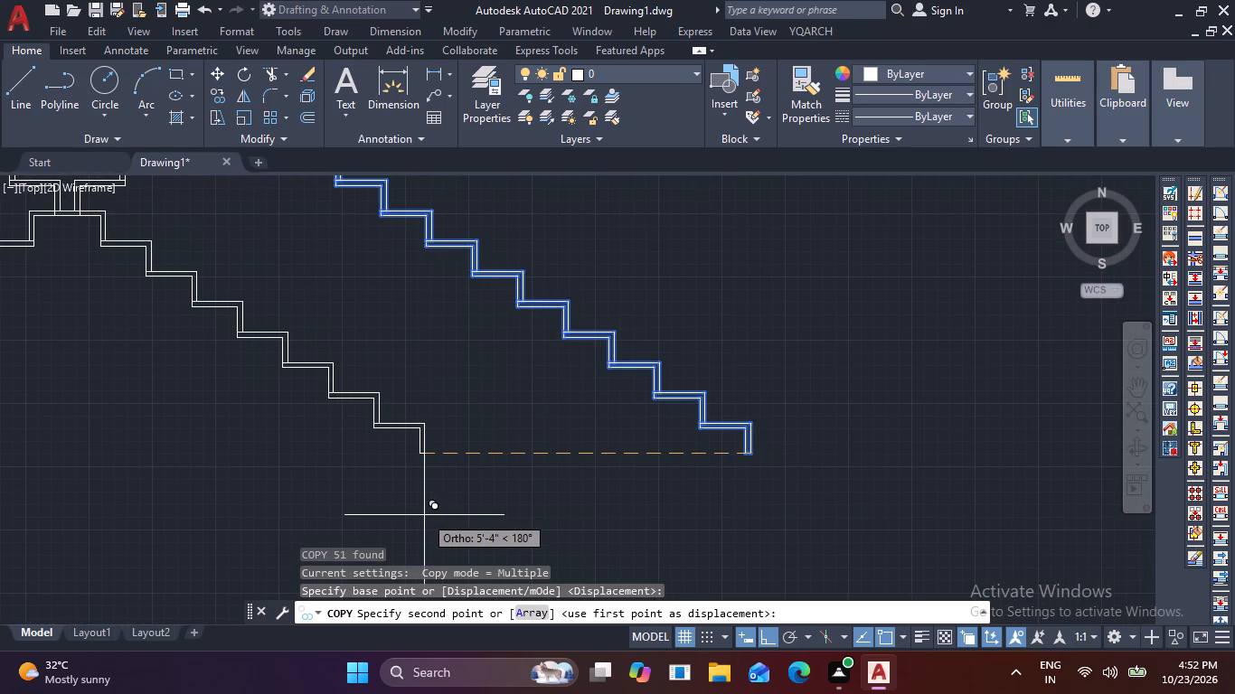
key("F8")
scroll(424, 515, "down", 1)
middle_click_drag(423, 516, 790, 559)
scroll(762, 558, "down", 2)
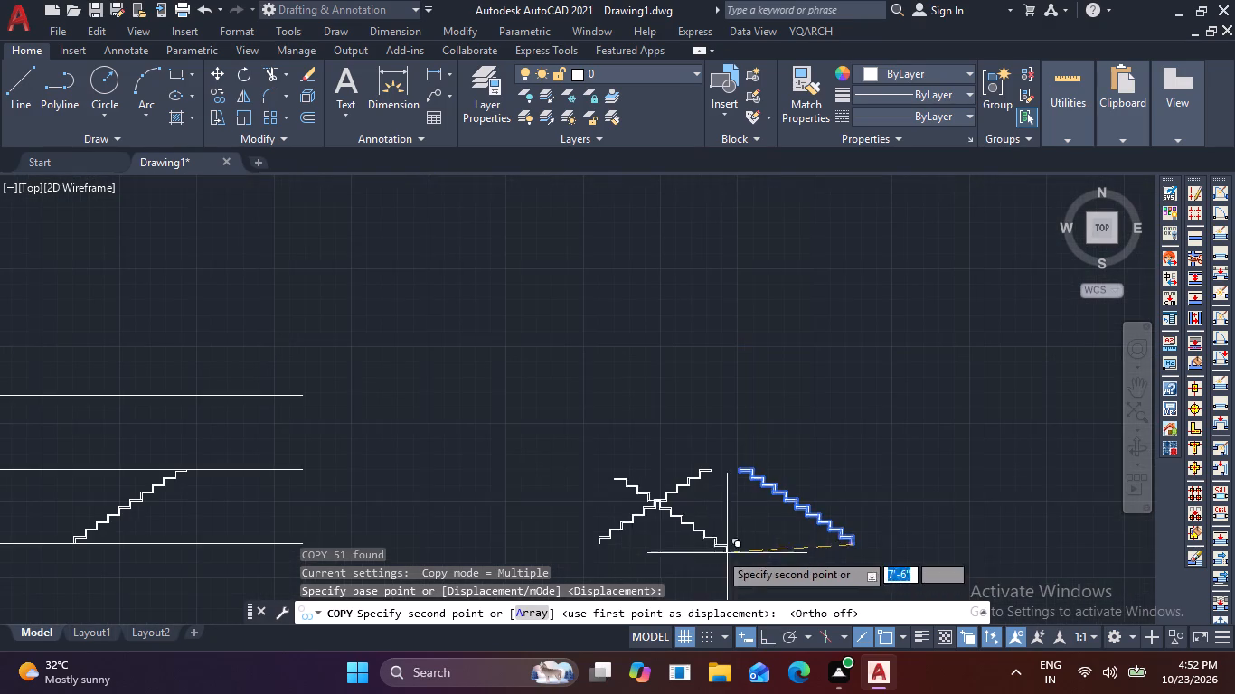
middle_click_drag(517, 494, 798, 481)
scroll(434, 448, "up", 2)
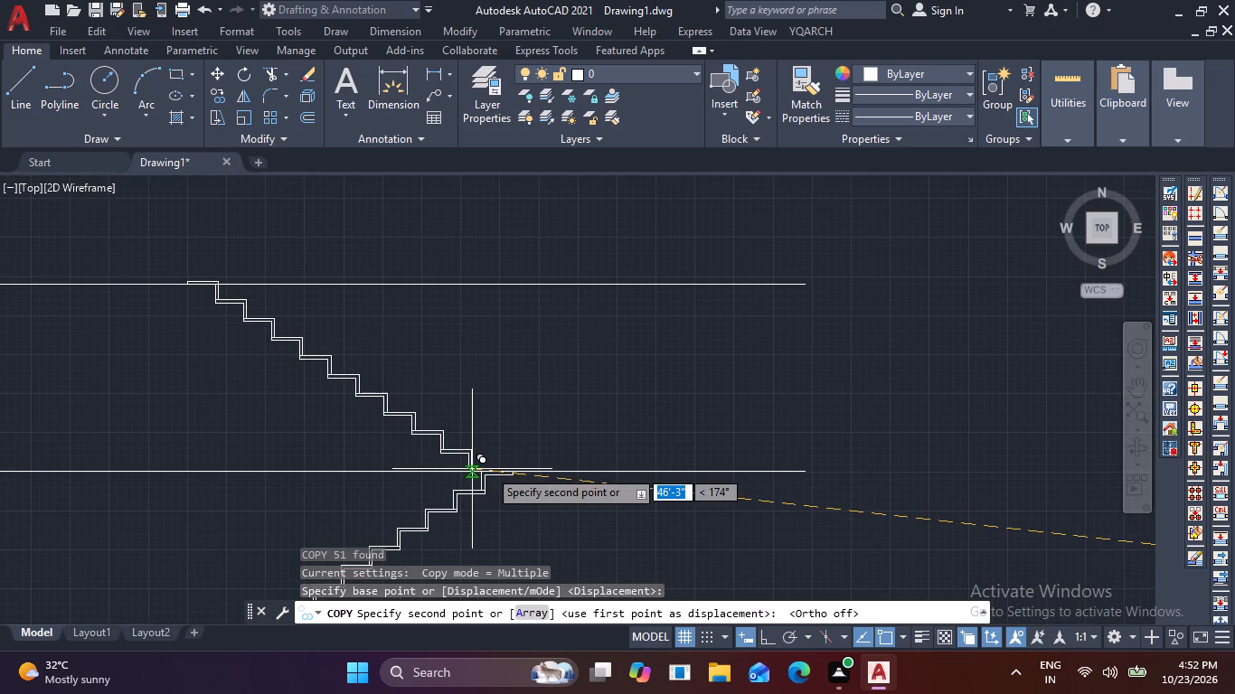
scroll(528, 469, "up", 2)
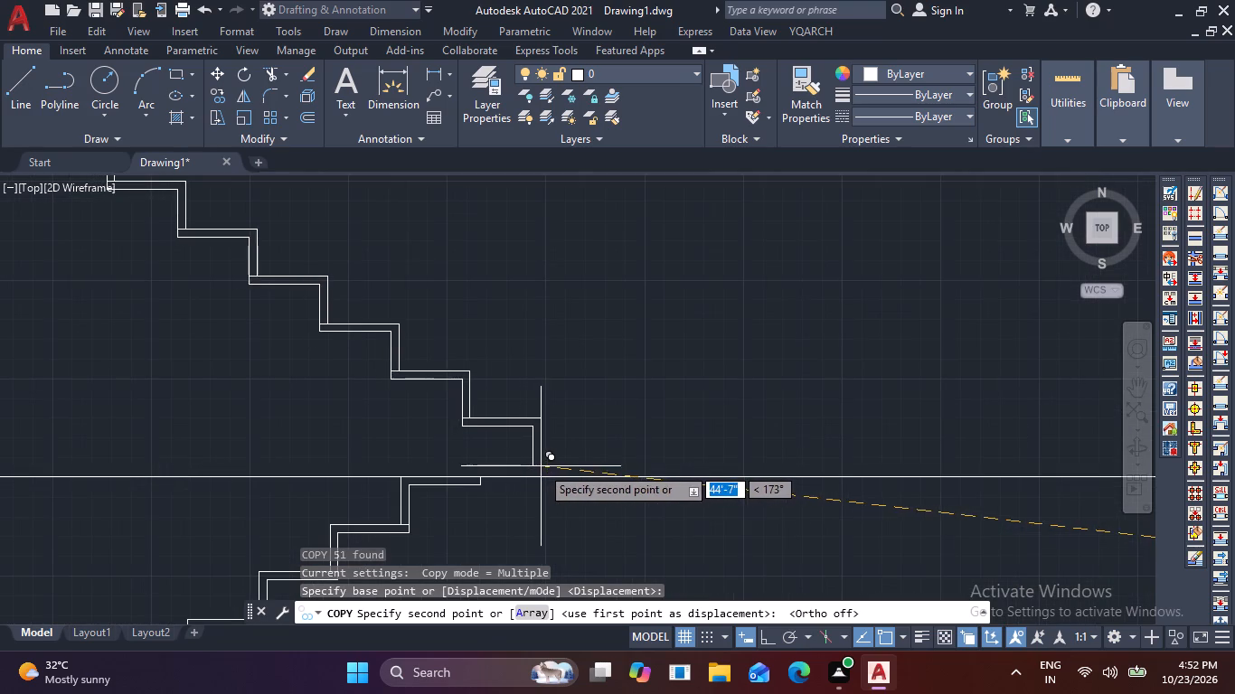
left_click(547, 476)
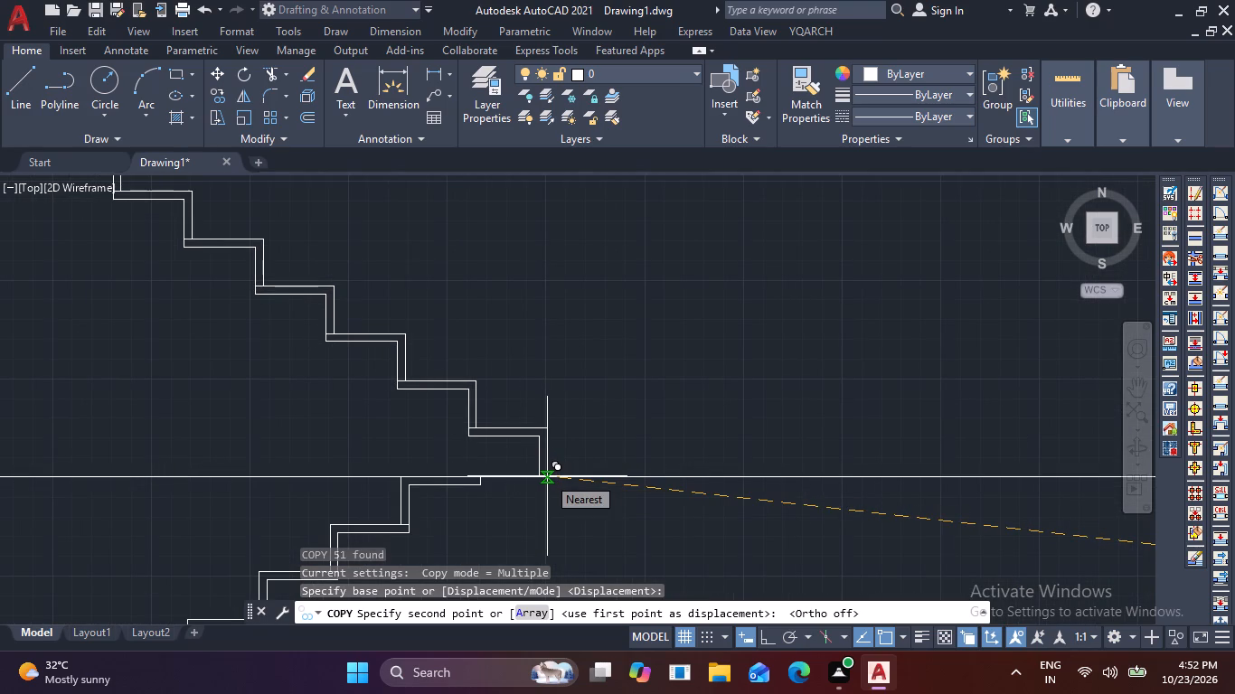
key("Escape")
Copy both flights between the level lines about 39' across, placing the upper flight's bottom corner on the right section column's inner face.
scroll(608, 602, "down", 2)
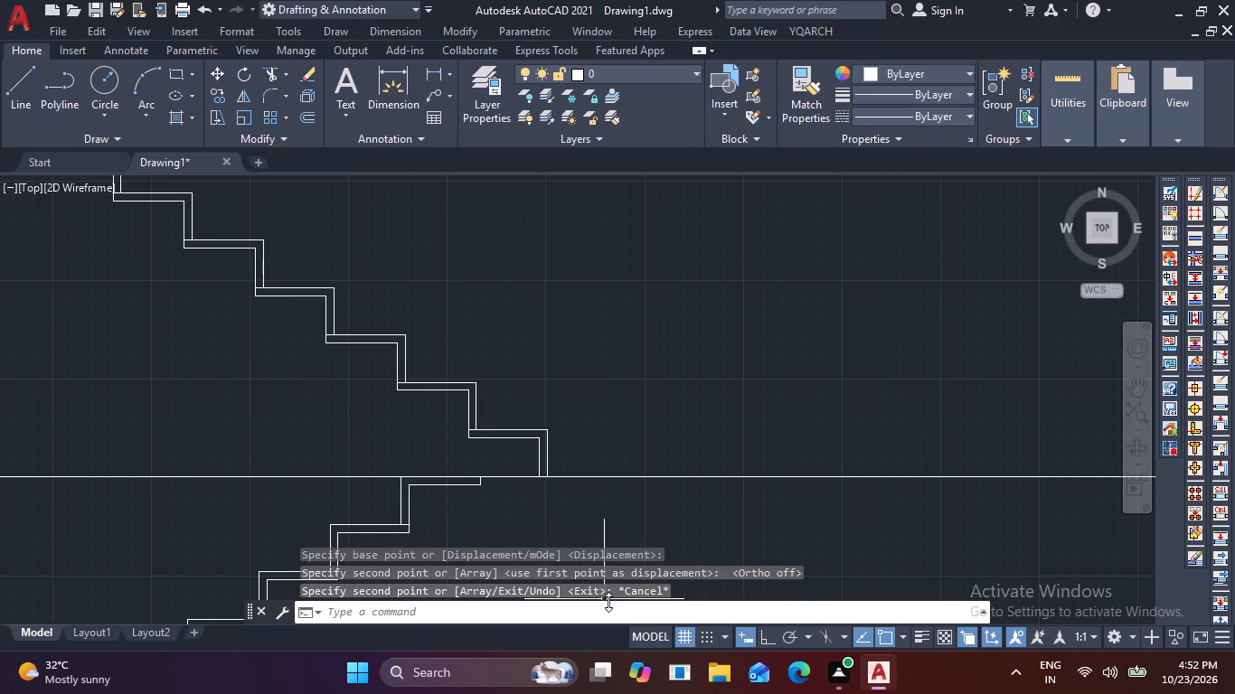
scroll(603, 509, "down", 3)
scroll(457, 420, "up", 2)
scroll(380, 344, "up", 2)
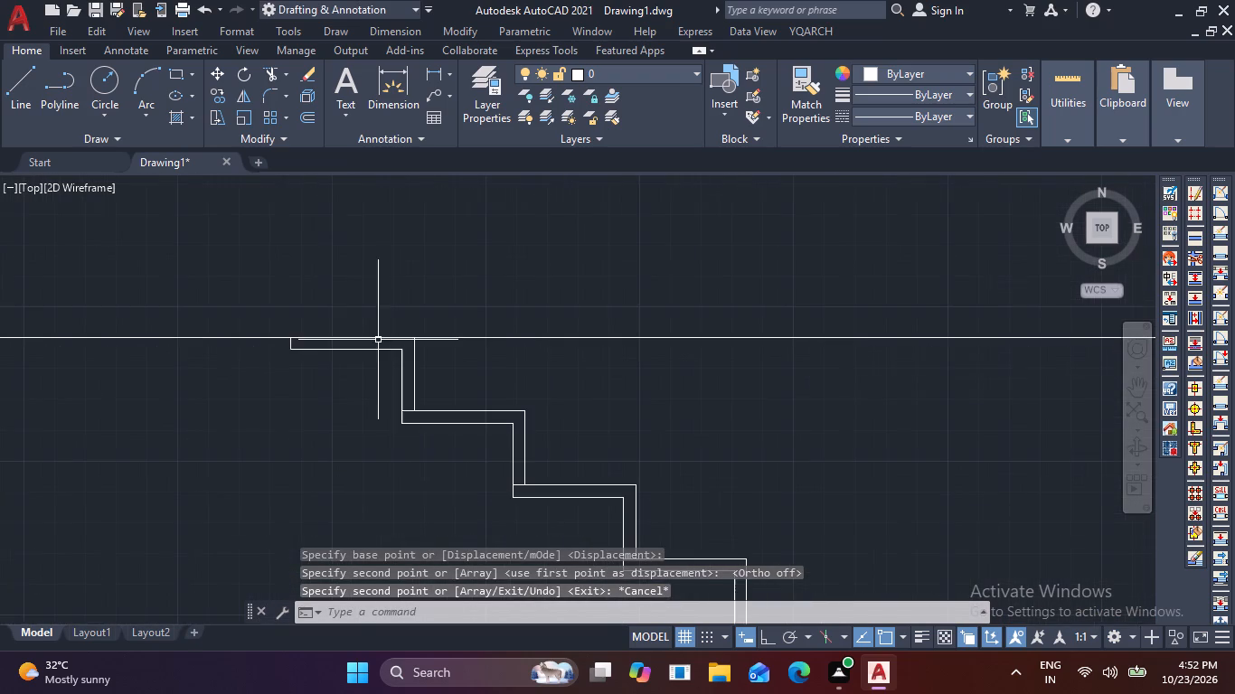
left_click(255, 290)
scroll(607, 471, "down", 2)
middle_click_drag(624, 488, 554, 277)
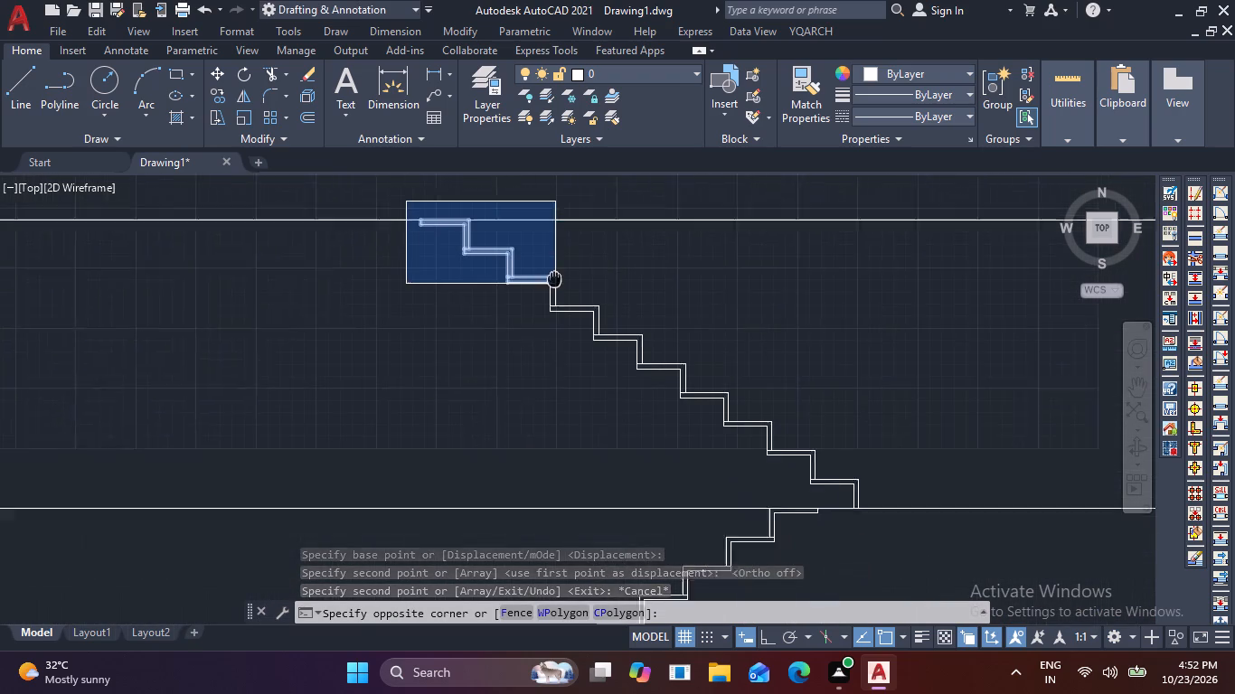
middle_click_drag(554, 277, 548, 262)
middle_click_drag(782, 514, 721, 272)
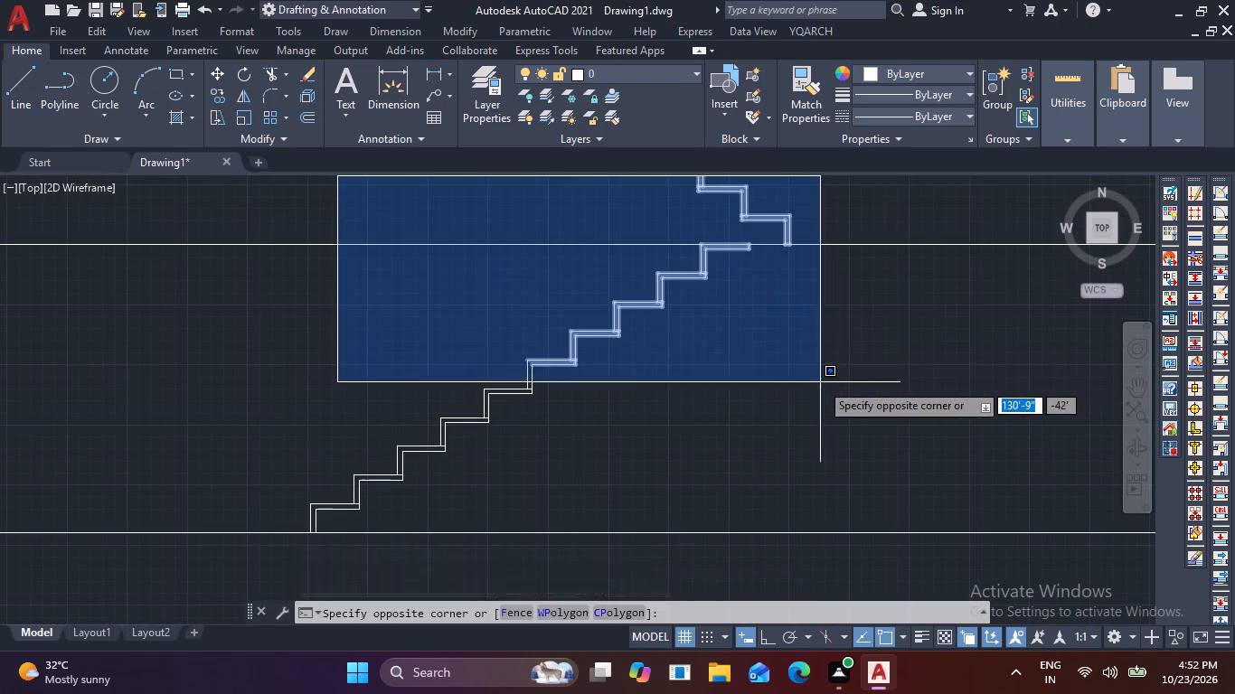
scroll(816, 389, "down", 2)
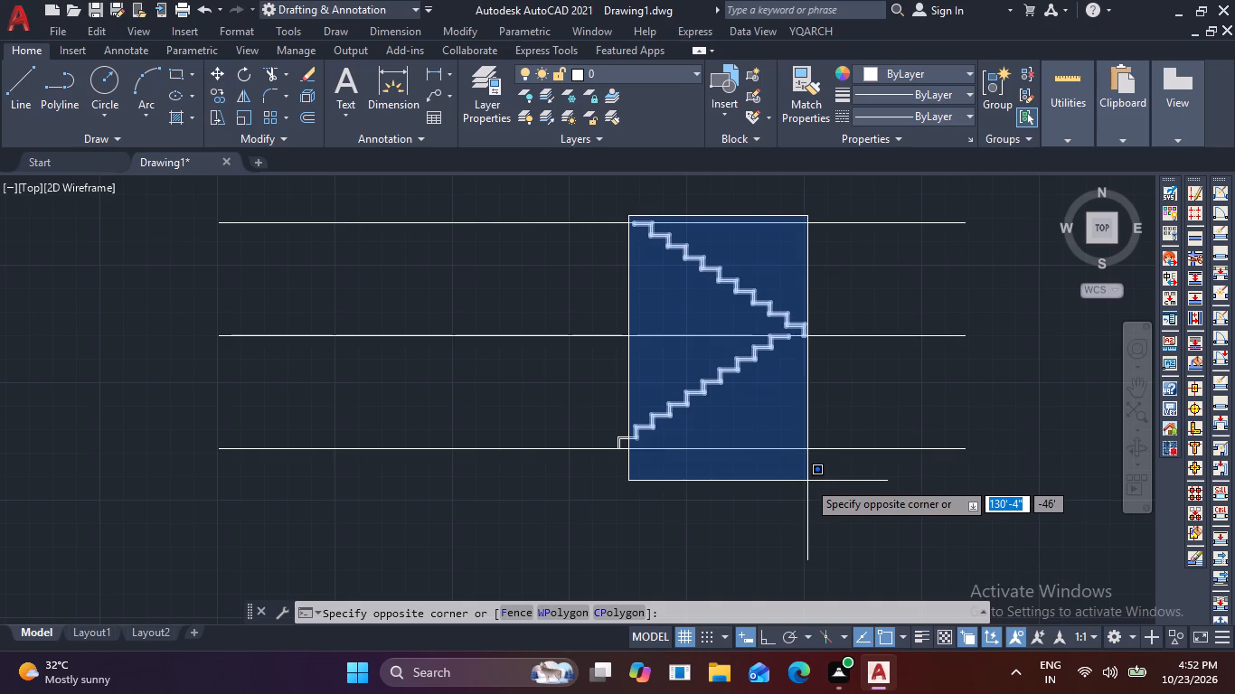
left_click(825, 484)
left_click(523, 347)
left_click(757, 492)
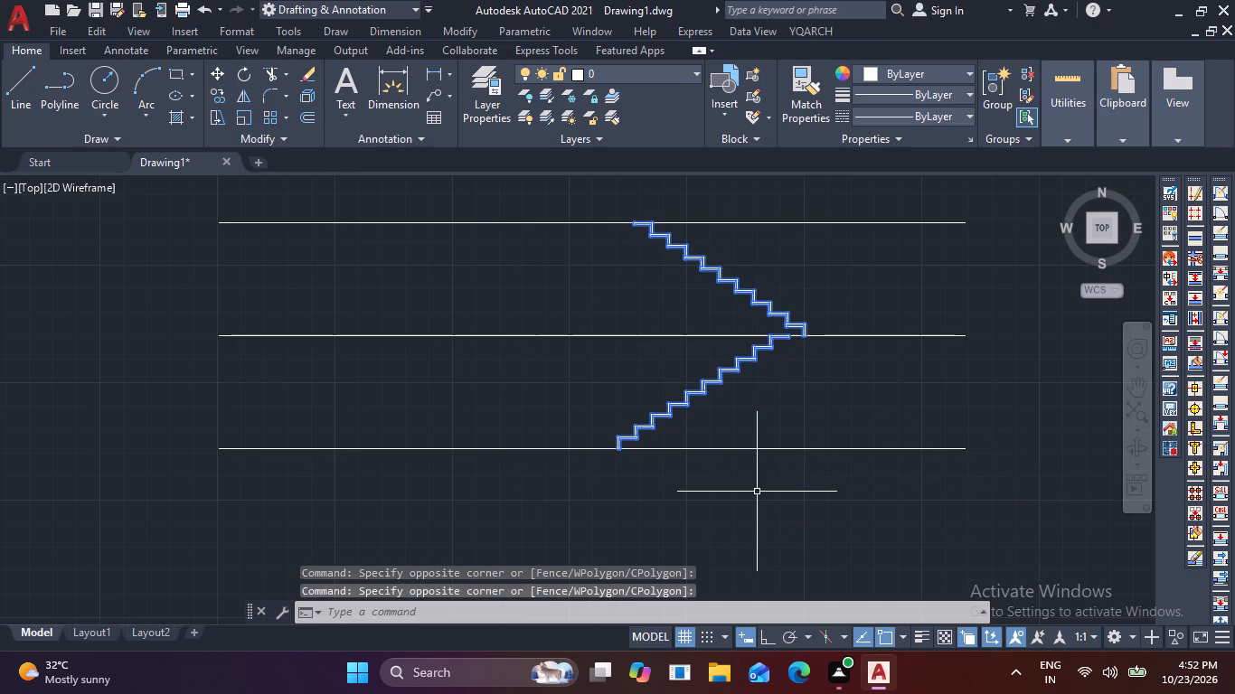
type("co")
key("space")
scroll(649, 452, "up", 2)
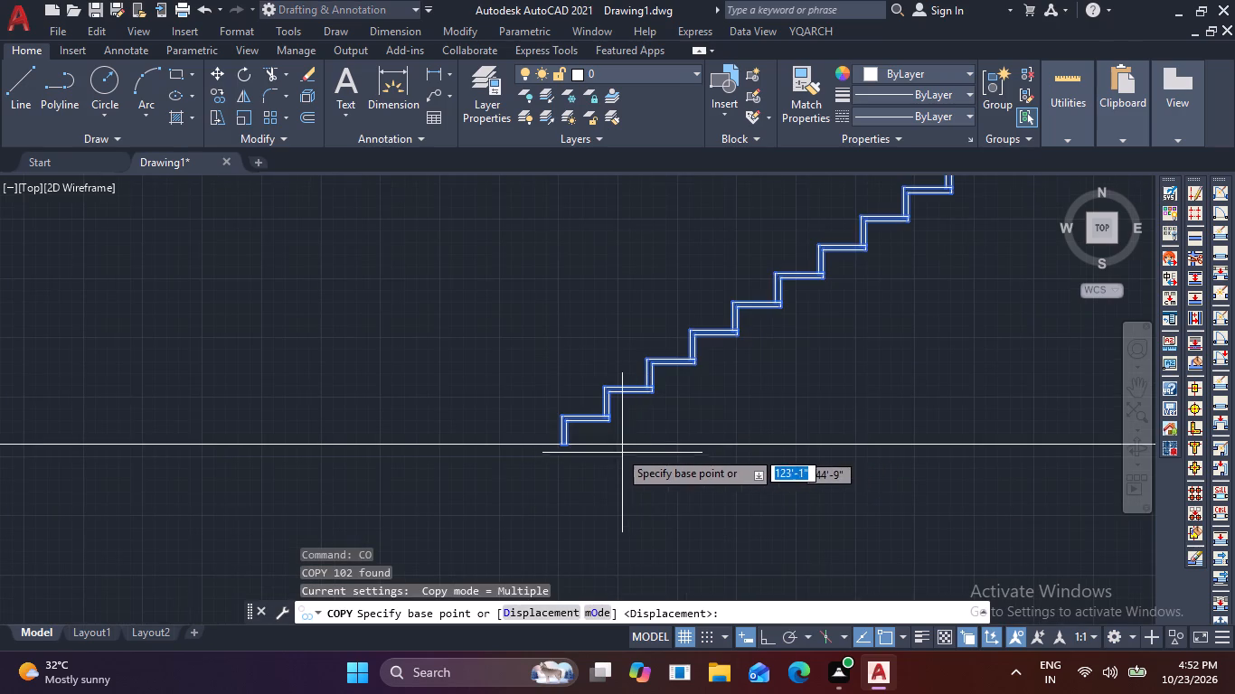
scroll(833, 363, "down", 1)
middle_click_drag(863, 352, 720, 443)
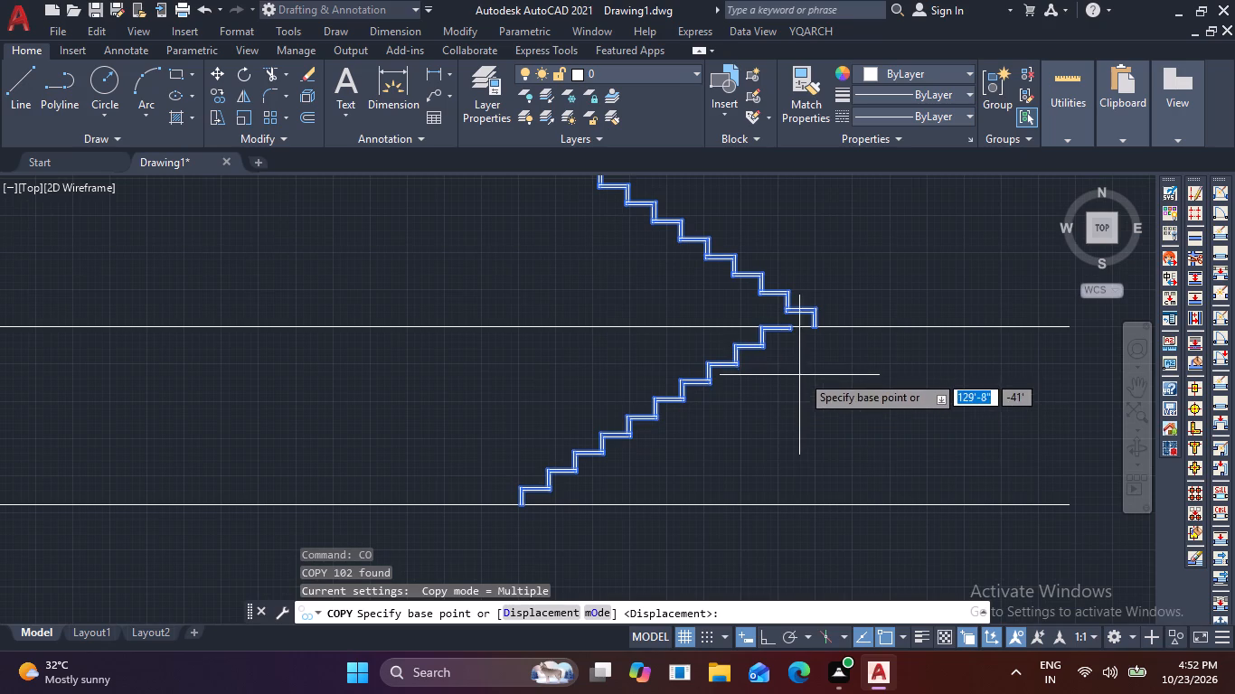
scroll(792, 348, "up", 2)
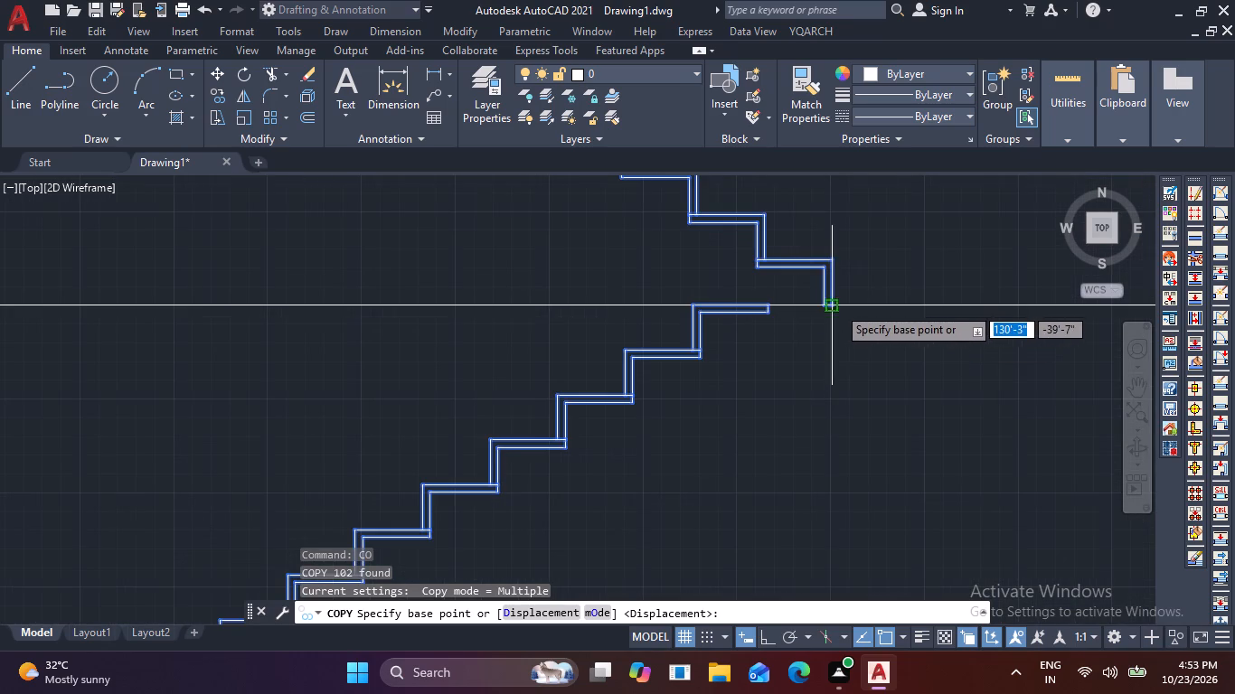
left_click(836, 303)
scroll(648, 347, "down", 3)
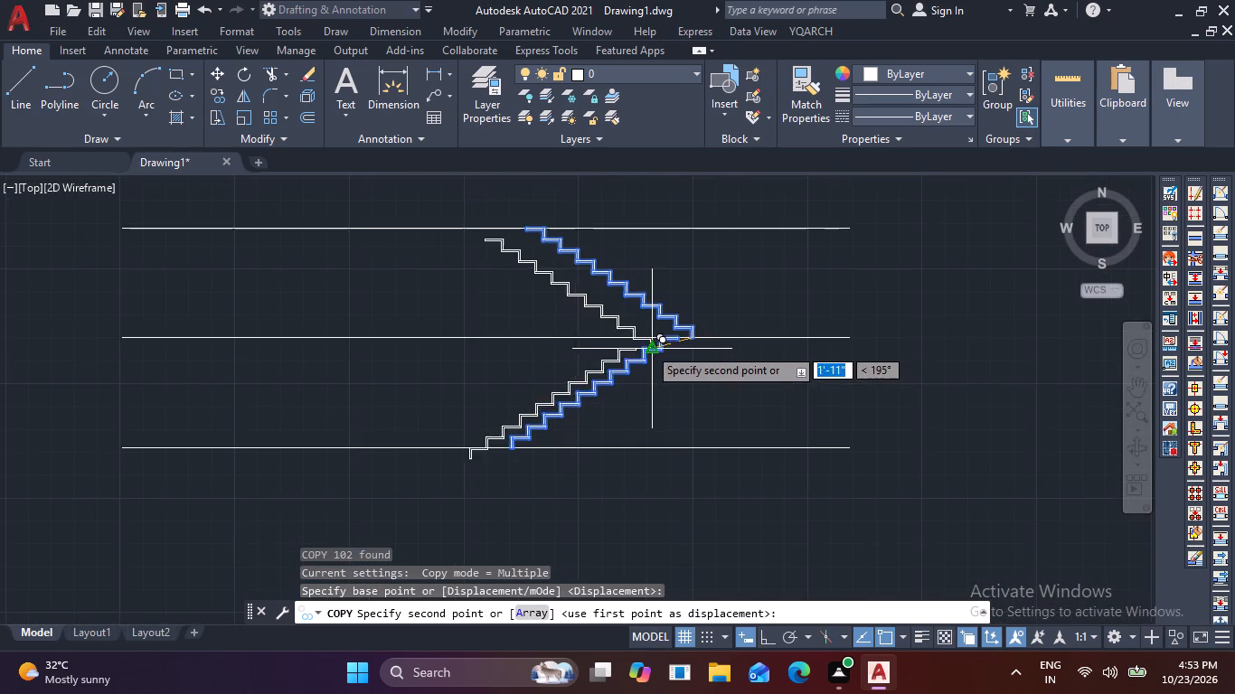
scroll(486, 340, "down", 2)
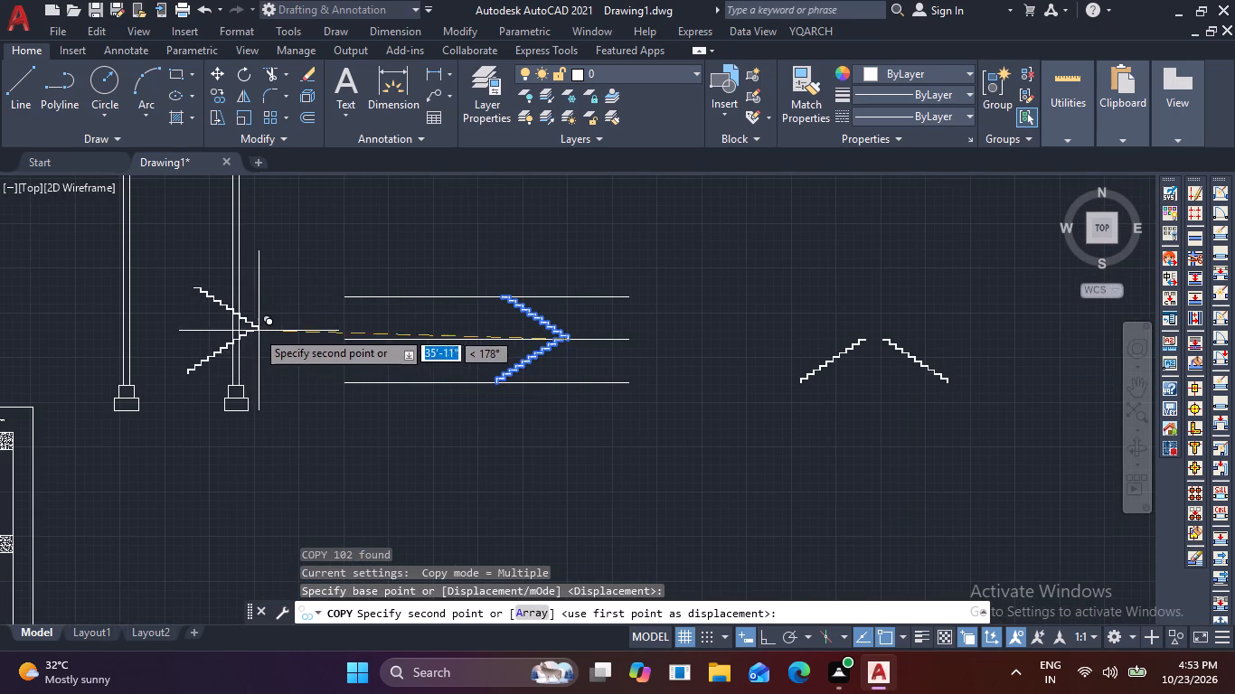
scroll(222, 324, "up", 2)
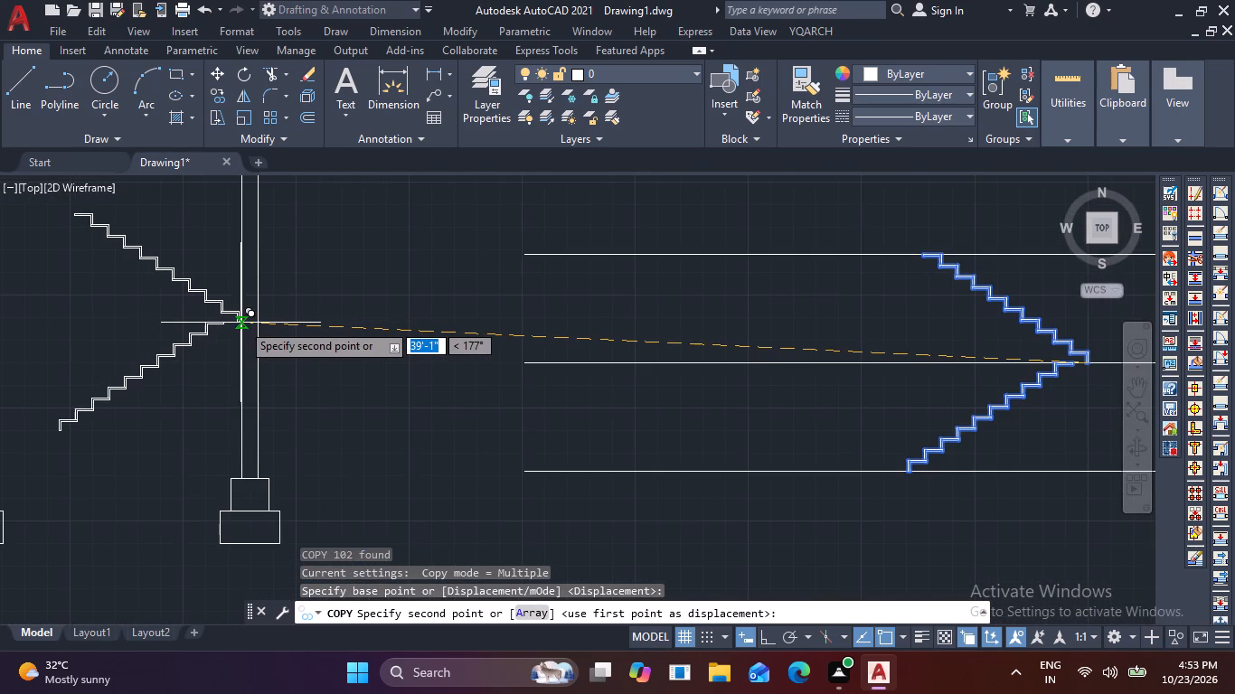
left_click(244, 323)
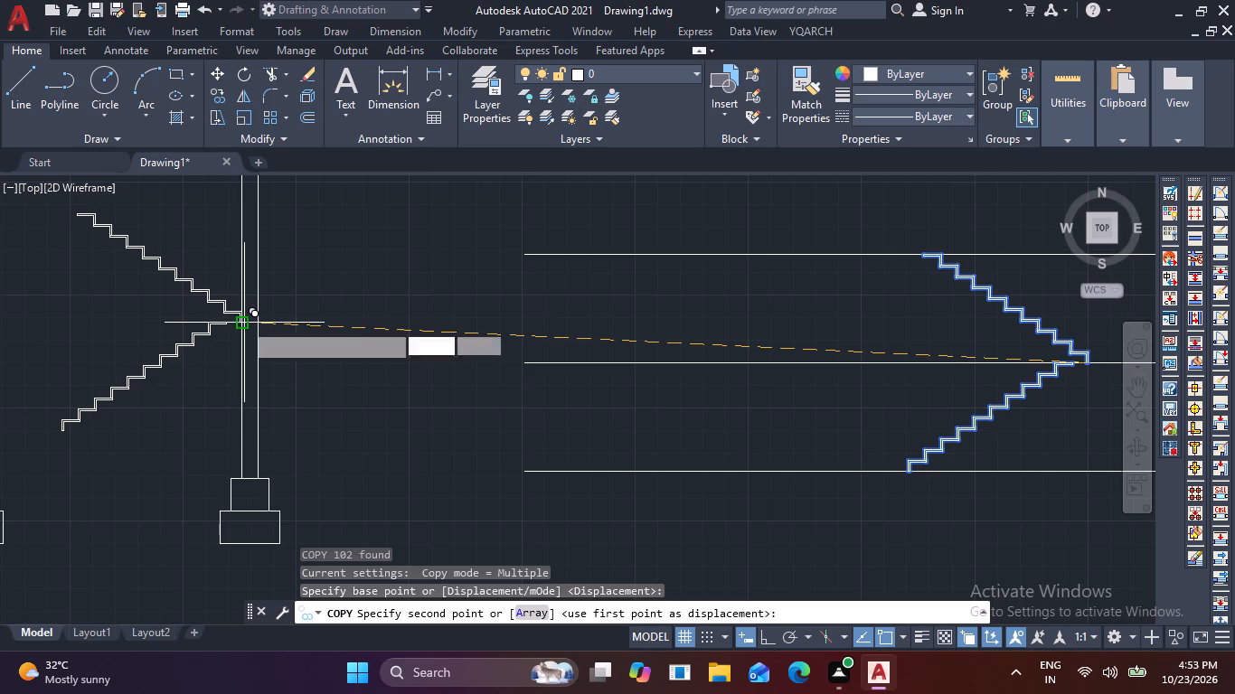
key("Escape")
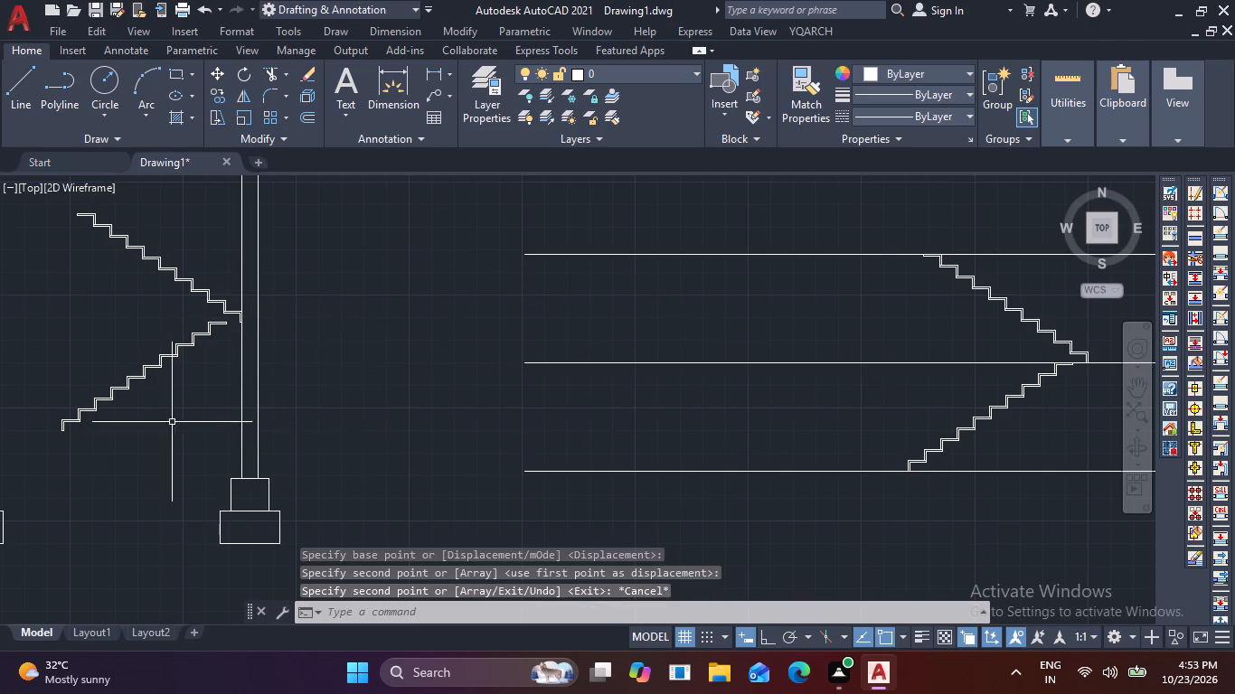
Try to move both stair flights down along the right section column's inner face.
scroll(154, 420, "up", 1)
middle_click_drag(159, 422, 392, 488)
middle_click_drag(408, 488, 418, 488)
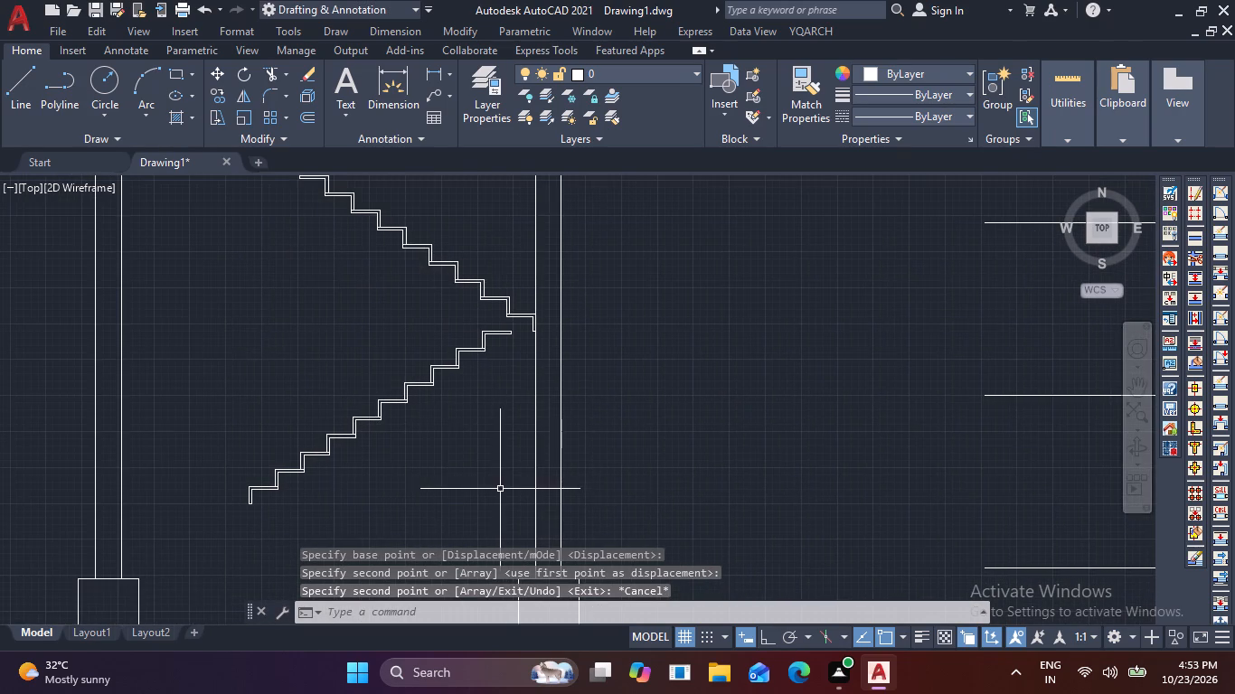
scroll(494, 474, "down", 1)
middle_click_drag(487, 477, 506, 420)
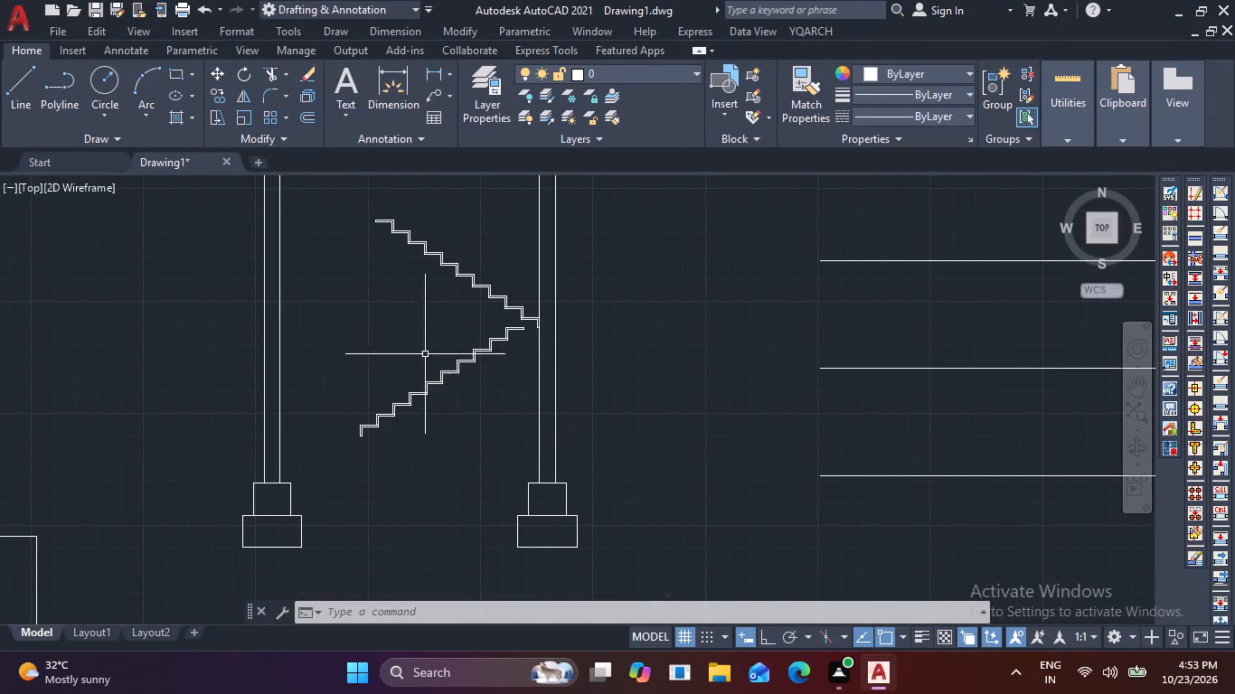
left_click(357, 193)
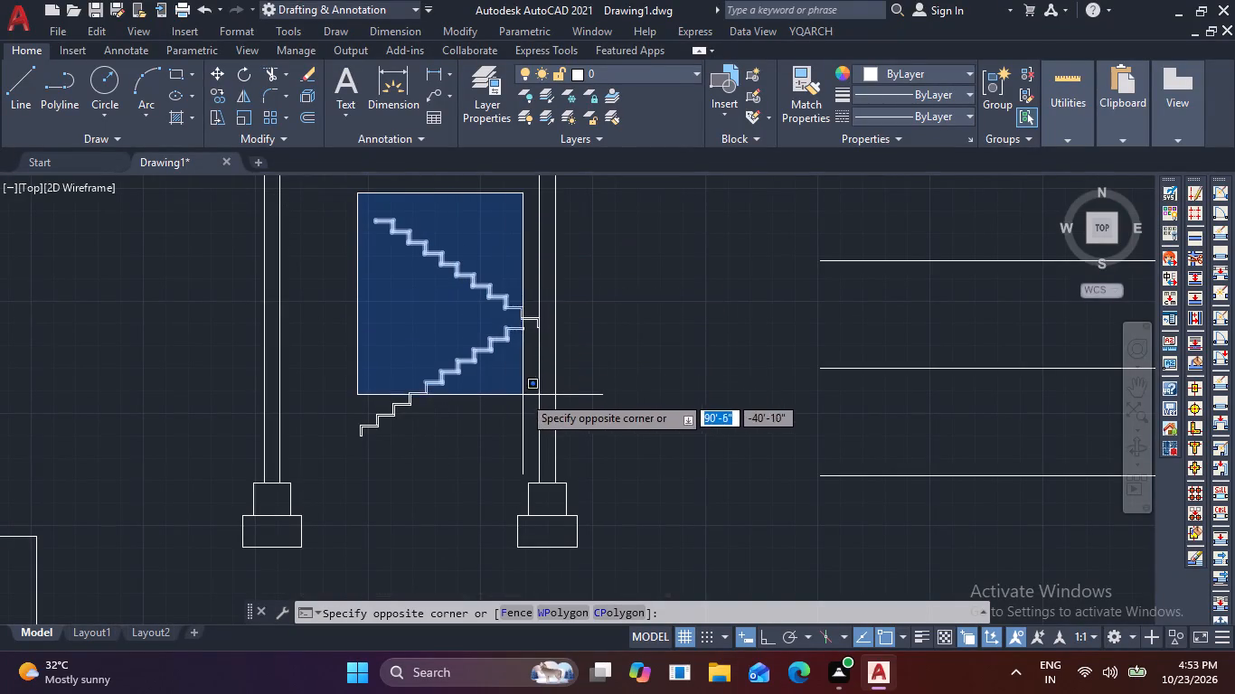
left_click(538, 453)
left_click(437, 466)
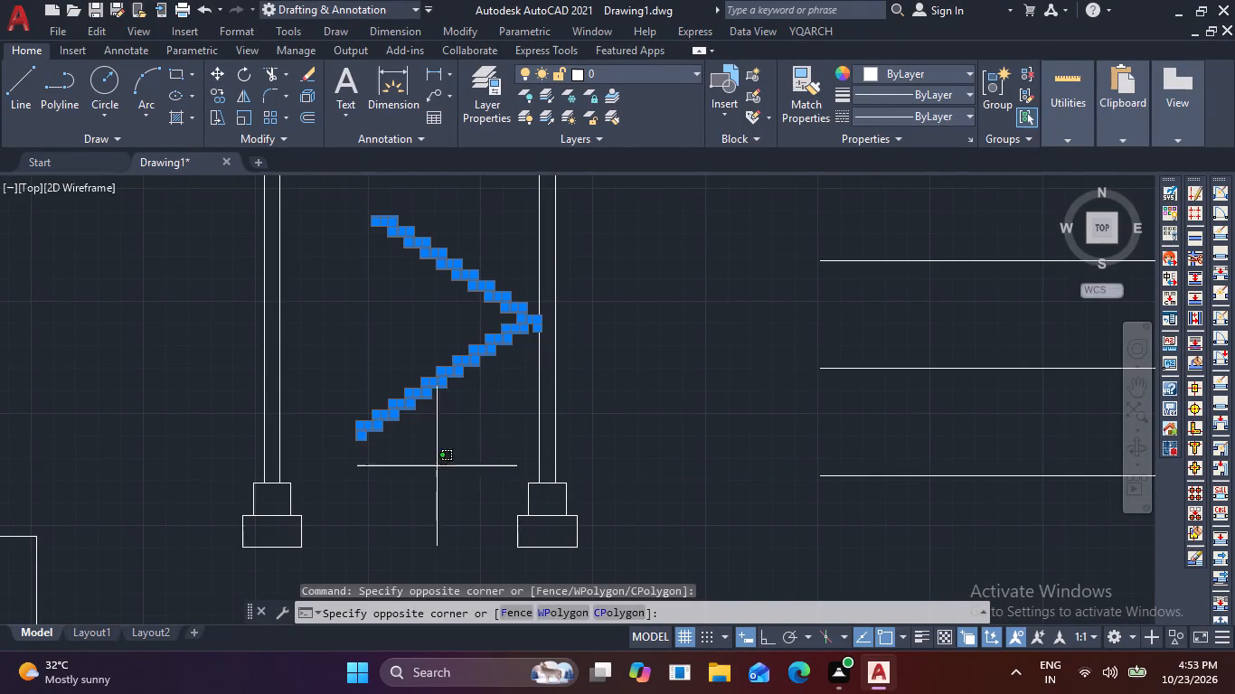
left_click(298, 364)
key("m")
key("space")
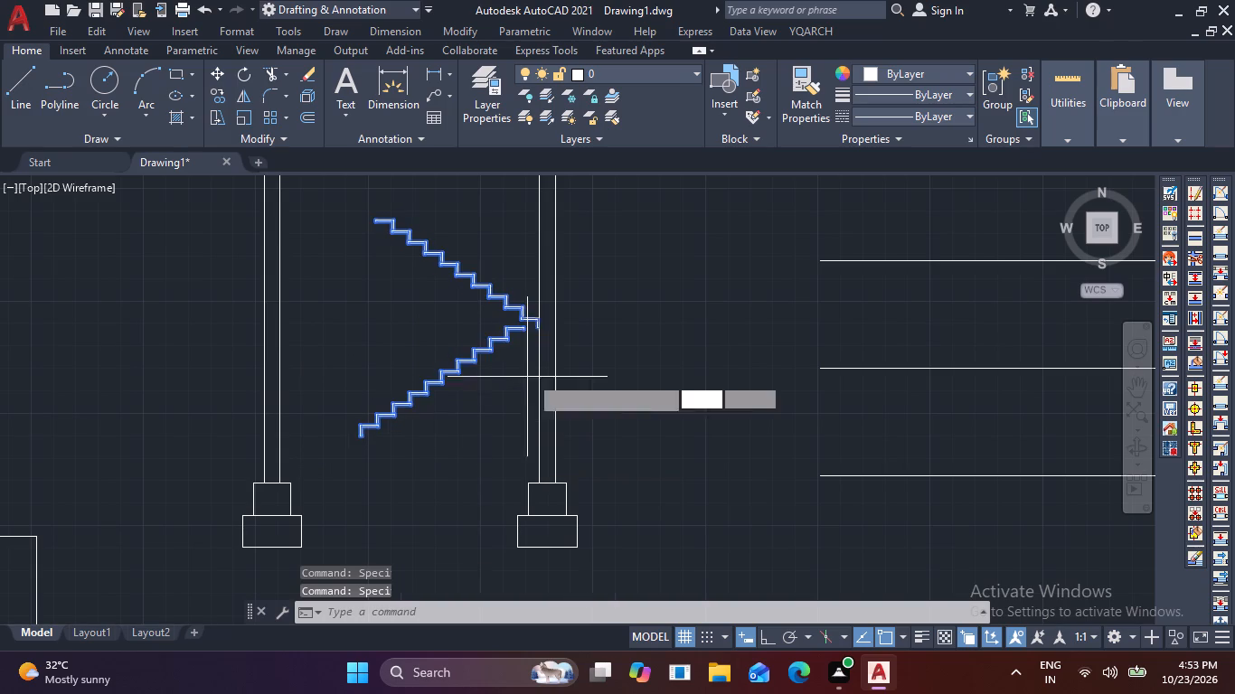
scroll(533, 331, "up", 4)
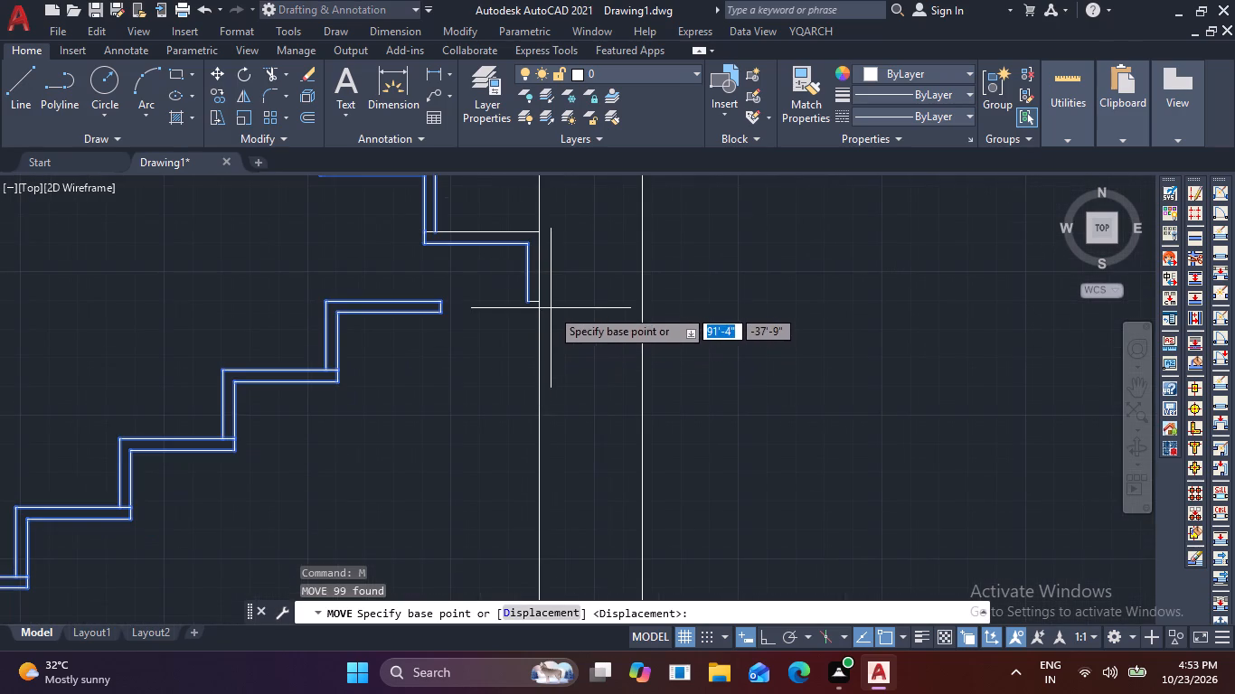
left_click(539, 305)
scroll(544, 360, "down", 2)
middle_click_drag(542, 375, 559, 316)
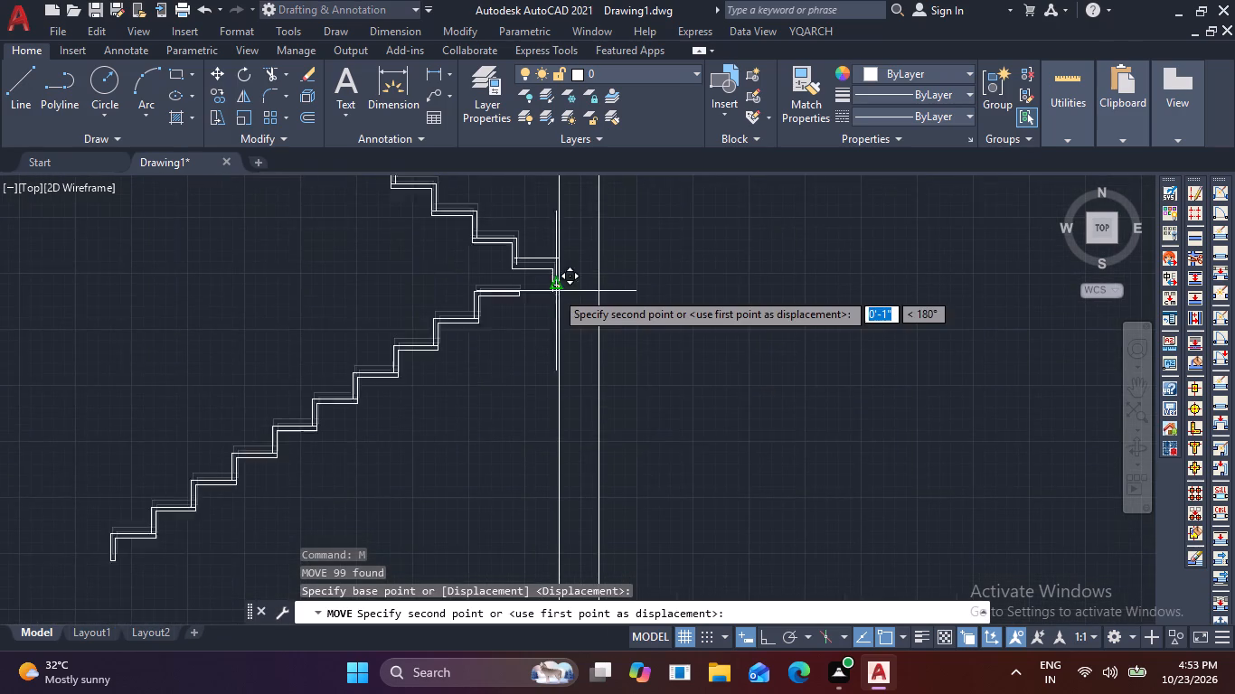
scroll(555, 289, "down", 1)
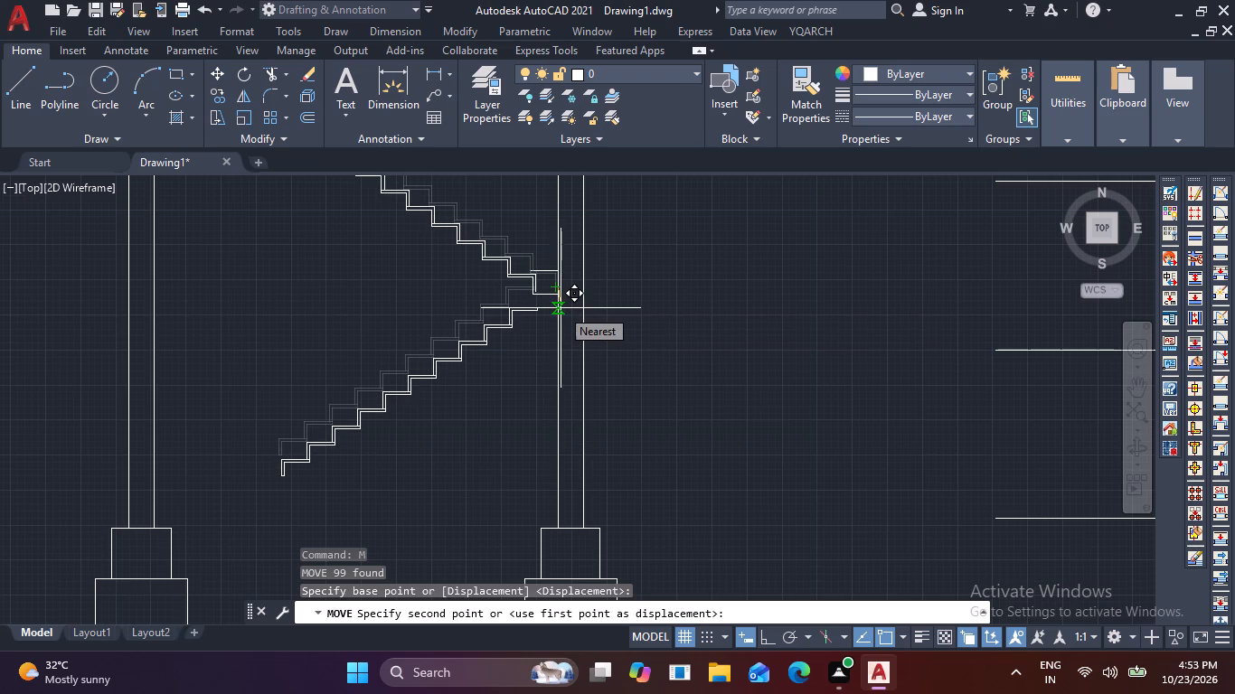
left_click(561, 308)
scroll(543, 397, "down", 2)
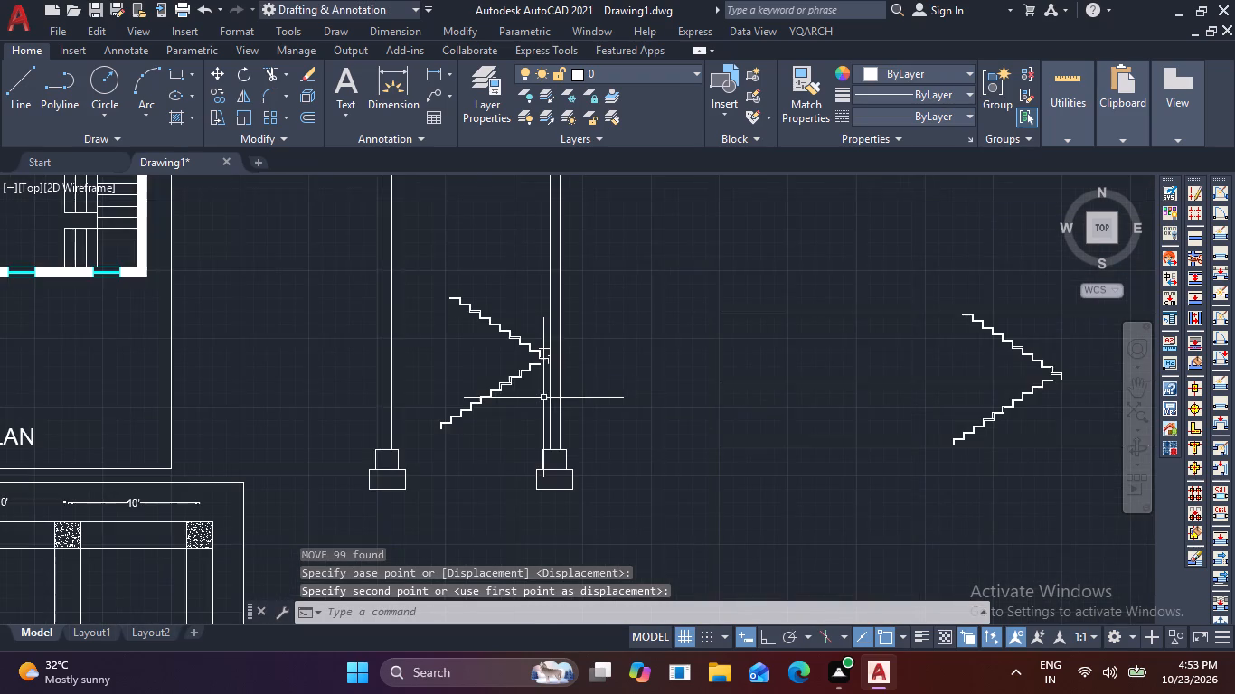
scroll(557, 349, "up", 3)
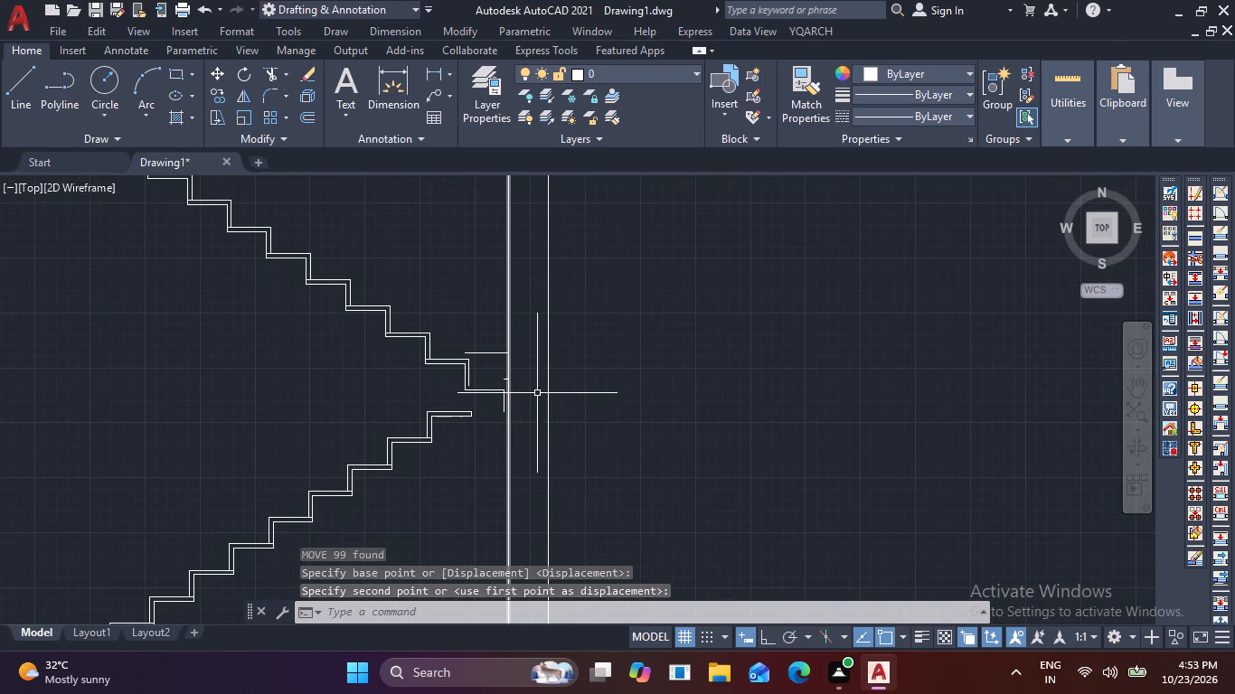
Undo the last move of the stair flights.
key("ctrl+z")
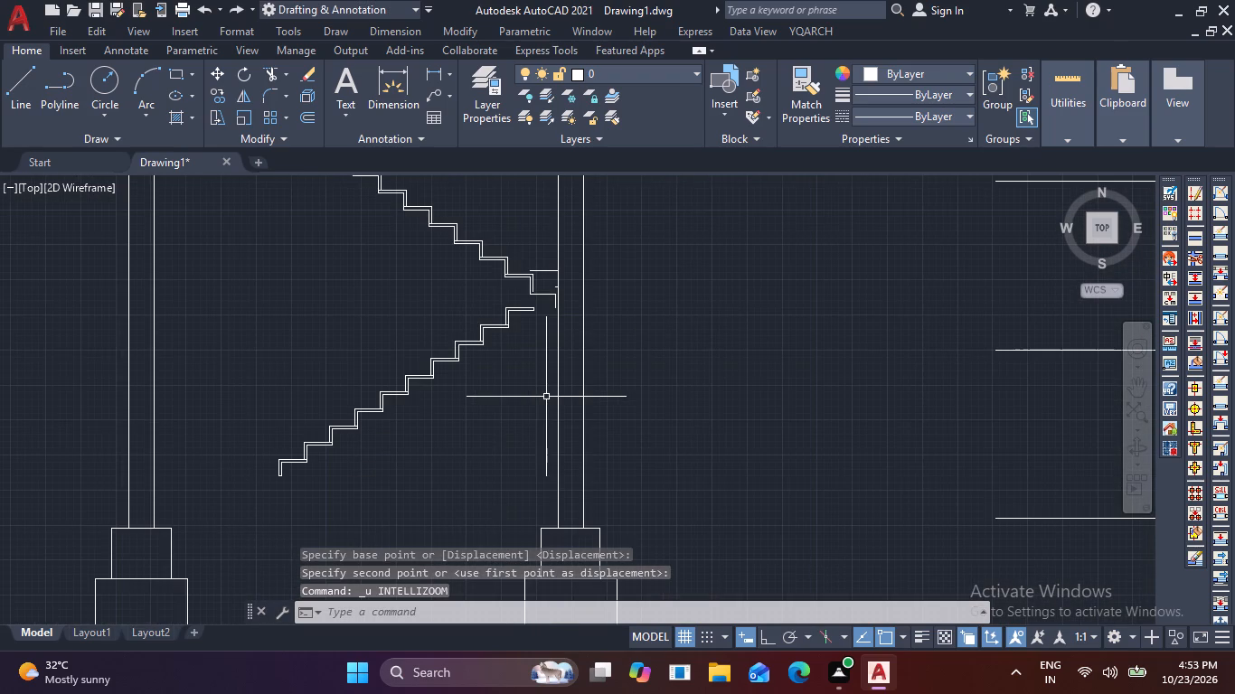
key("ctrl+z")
Move both complete stair flights about 1'-1" straight down along the right section column's inner face, including the upper flight's lowest step.
left_click(349, 197)
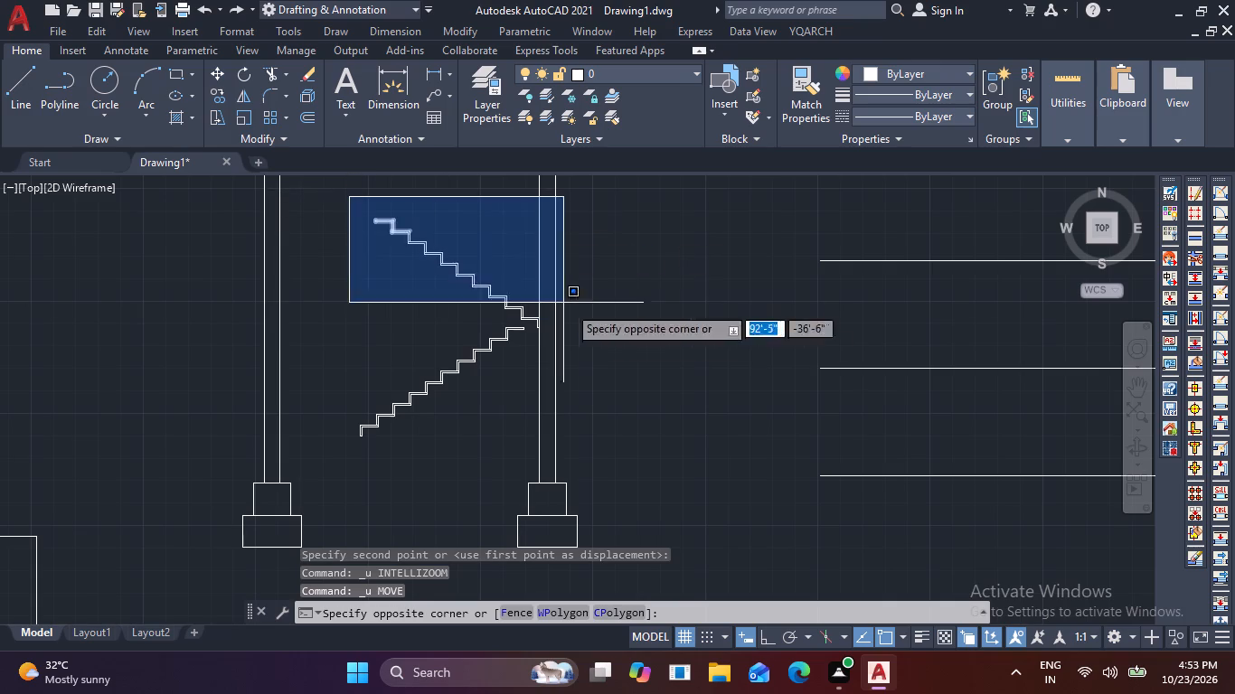
left_click(542, 467)
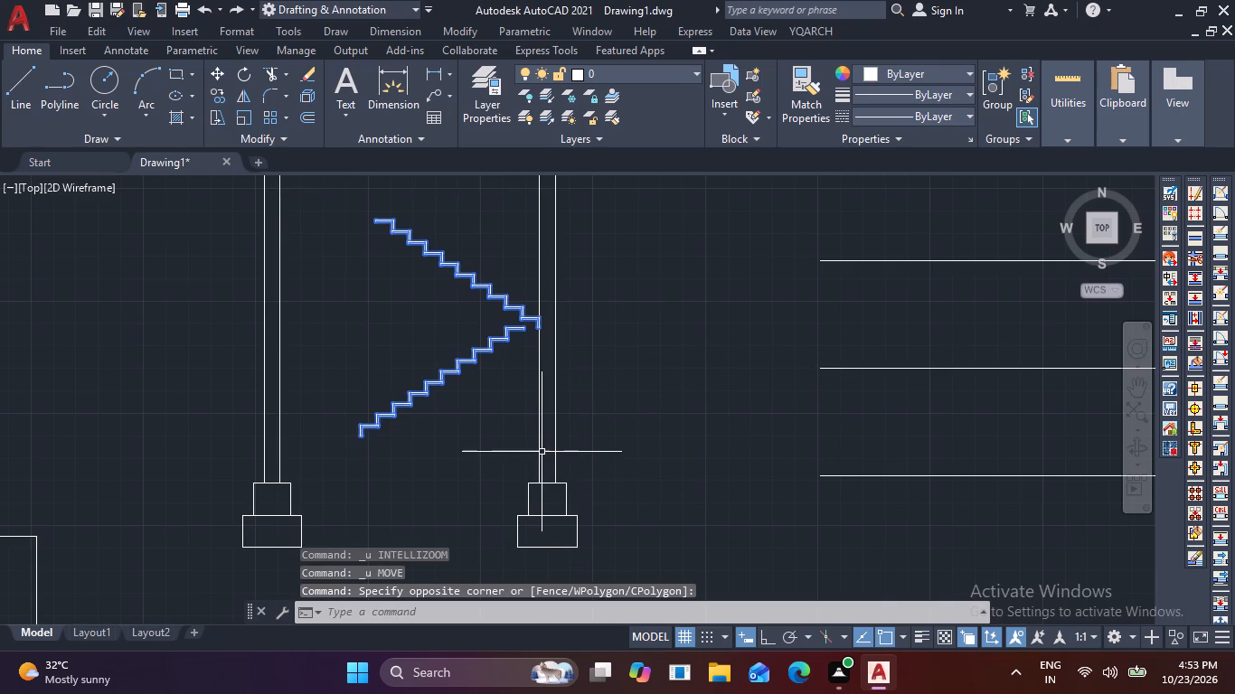
key("m")
key("space")
scroll(516, 353, "up", 2)
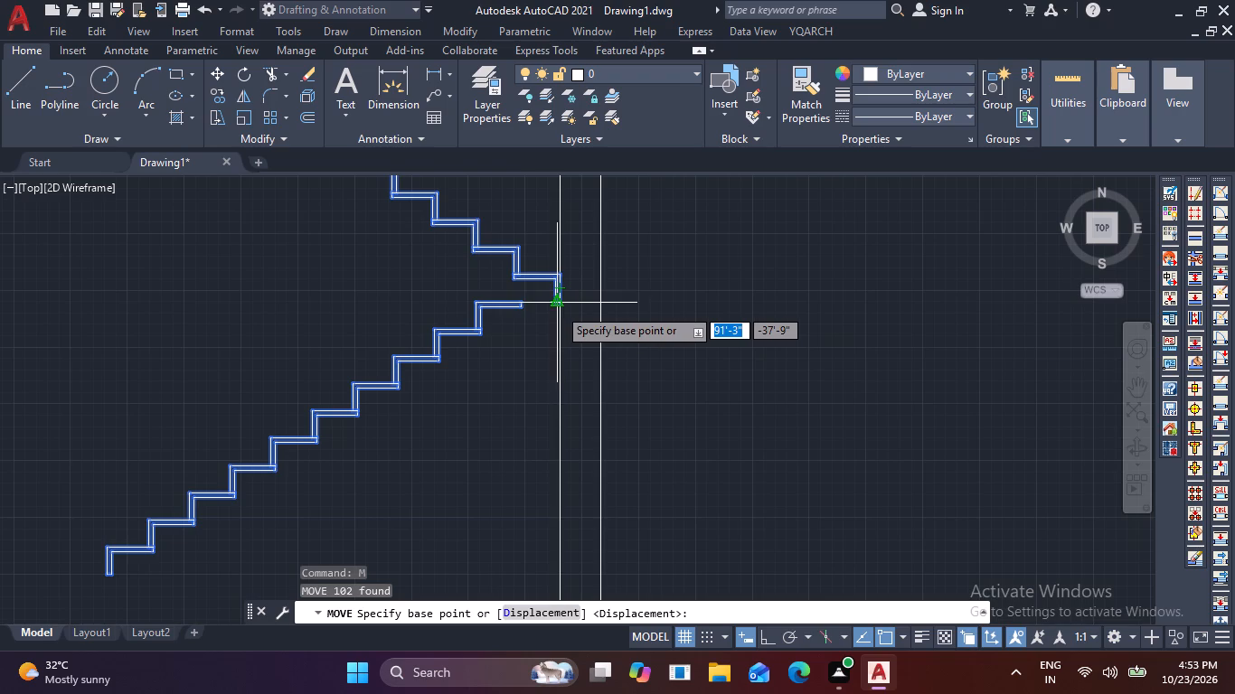
scroll(564, 309, "up", 3)
left_click(529, 280)
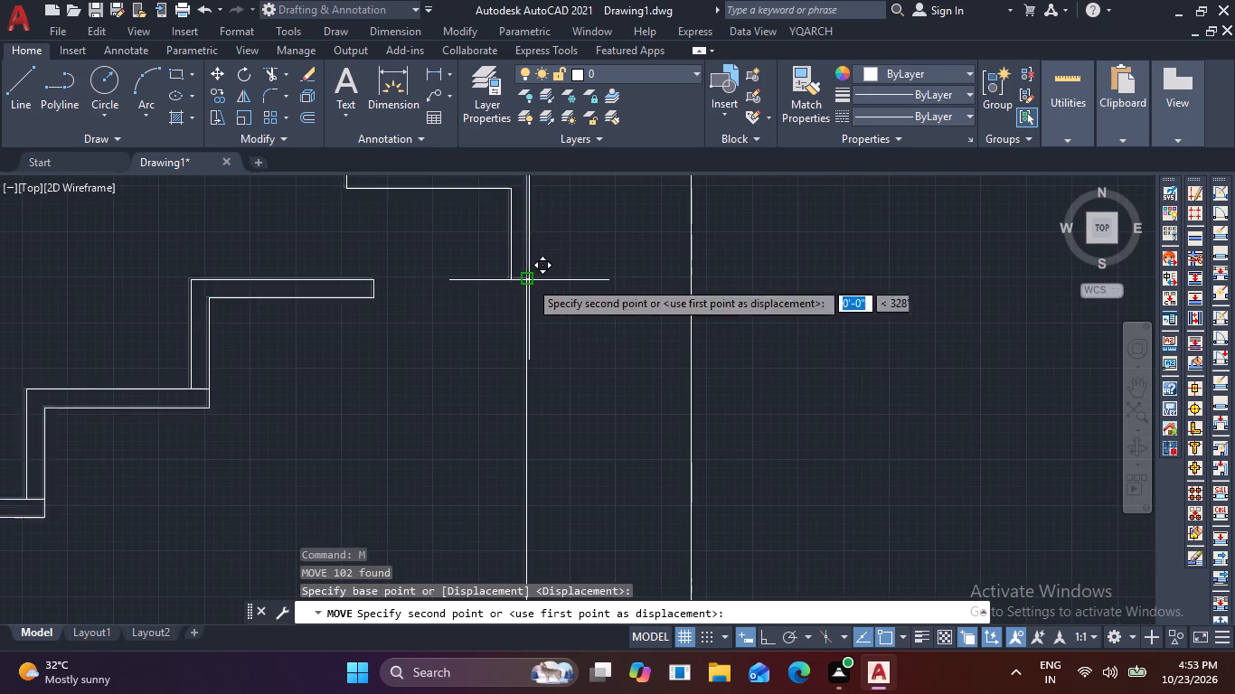
scroll(557, 352, "down", 5)
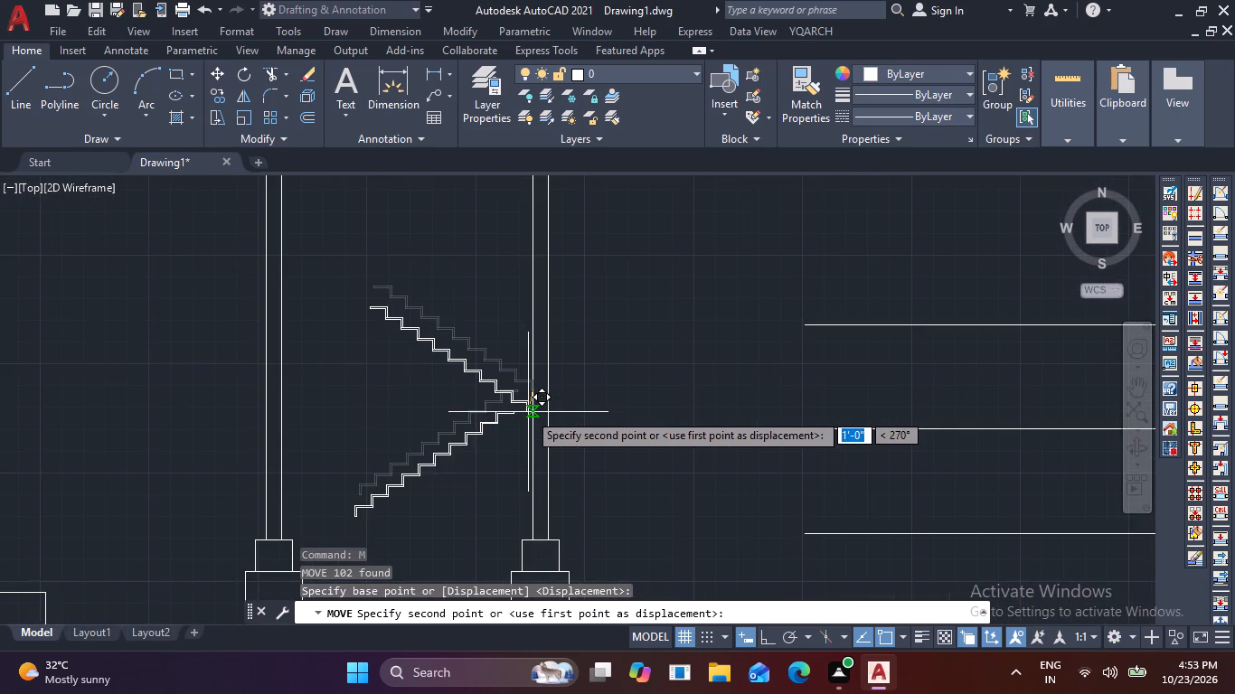
middle_click_drag(528, 412, 541, 371)
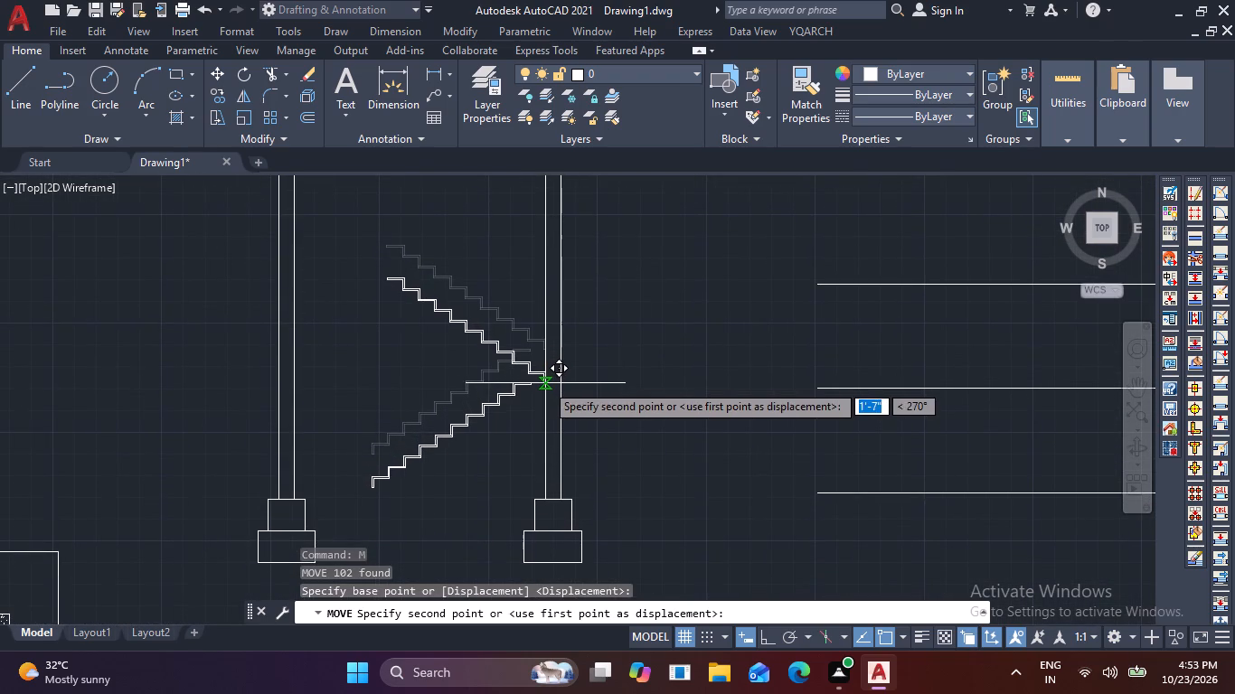
scroll(541, 371, "up", 1)
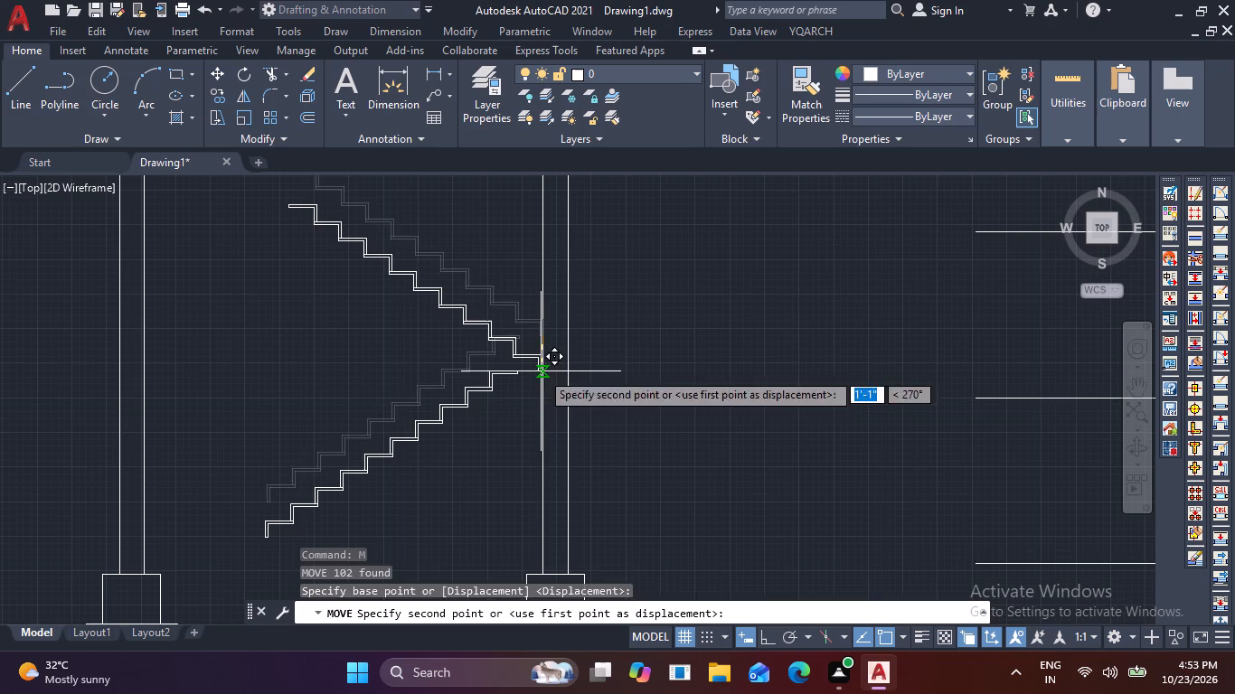
left_click(541, 371)
scroll(522, 386, "up", 2)
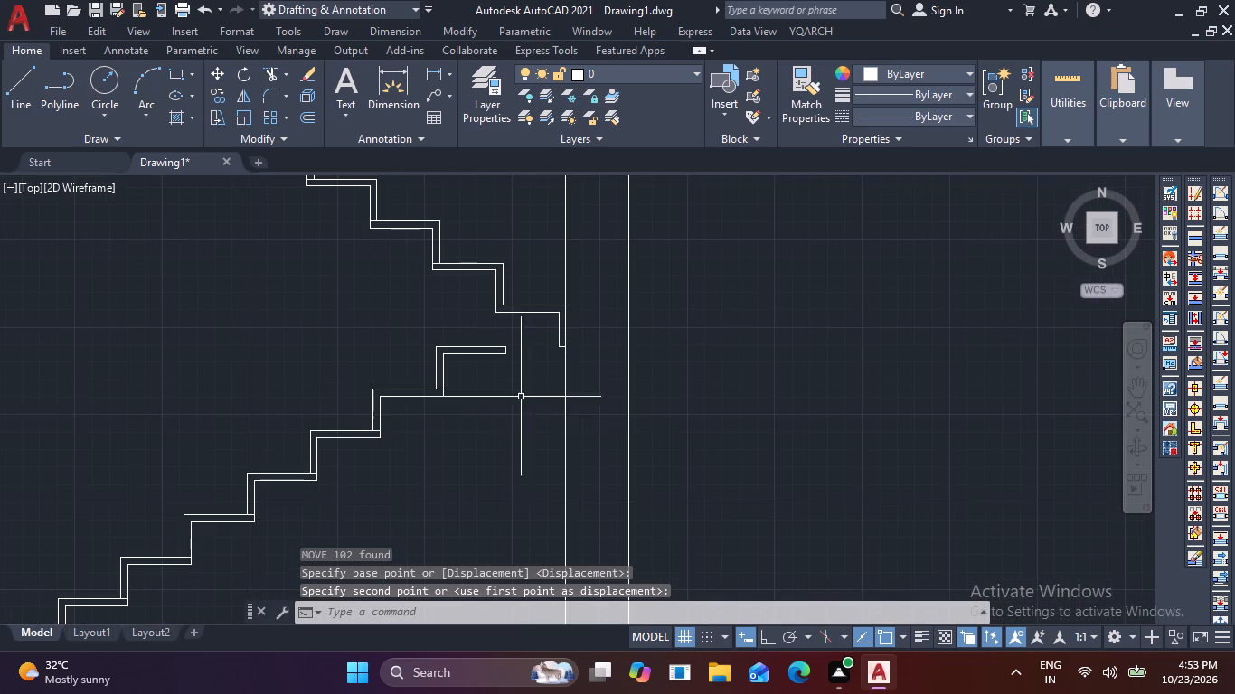
Extend both lines of the lower flight's top tread to the right column's inner face.
key("e")
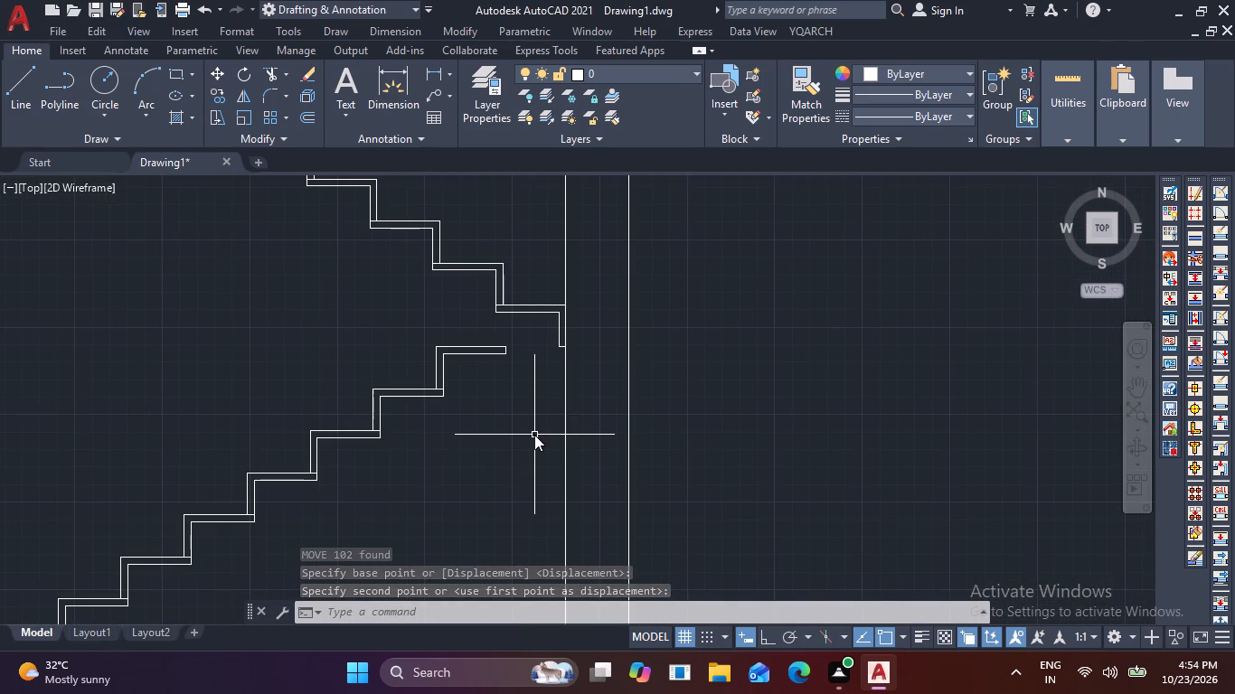
key("x")
key("space")
left_click(487, 337)
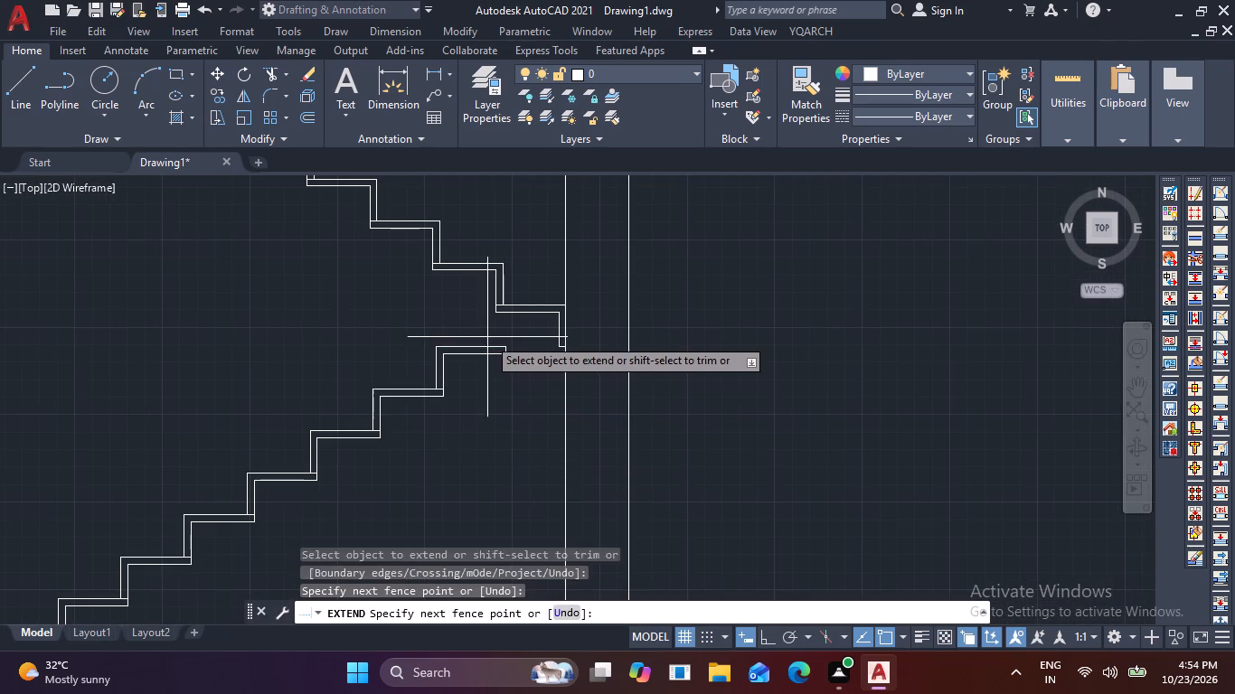
left_click(489, 384)
Trim away the short vertical end line left between the extended top tread lines.
scroll(505, 352, "up", 2)
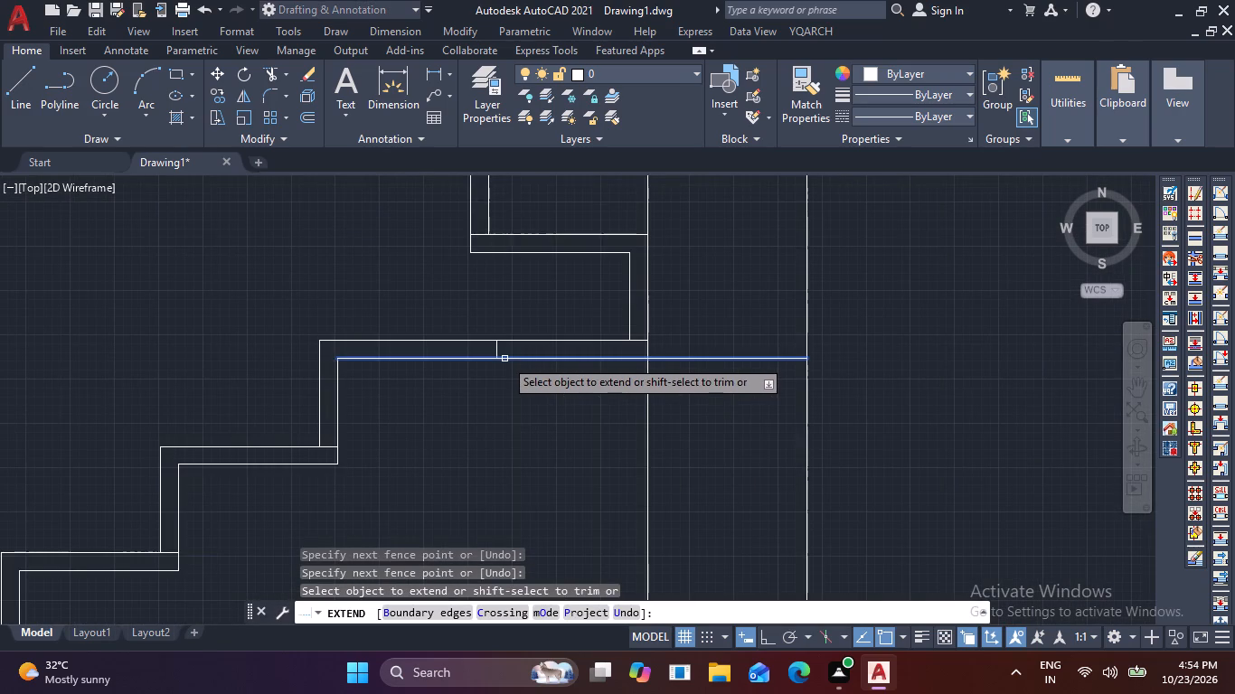
scroll(501, 355, "up", 3, "shift")
left_click(492, 339, "shift")
left_click(432, 333, "shift")
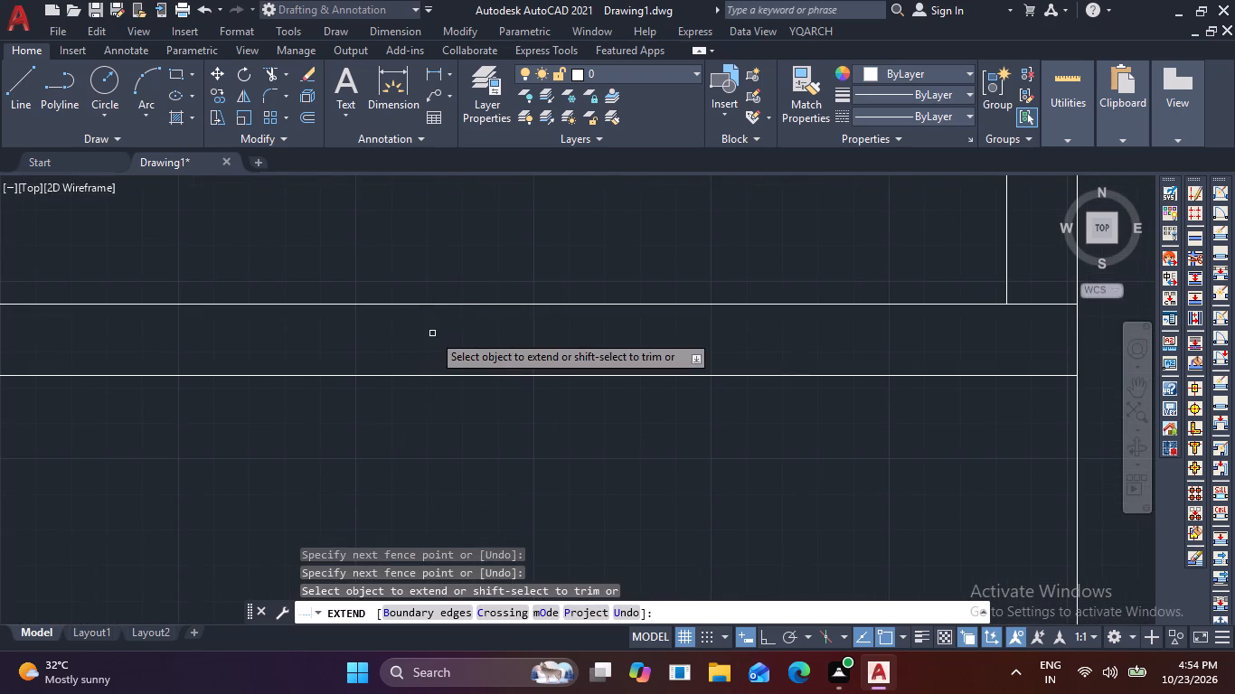
scroll(432, 333, "down", 3)
scroll(559, 403, "down", 4)
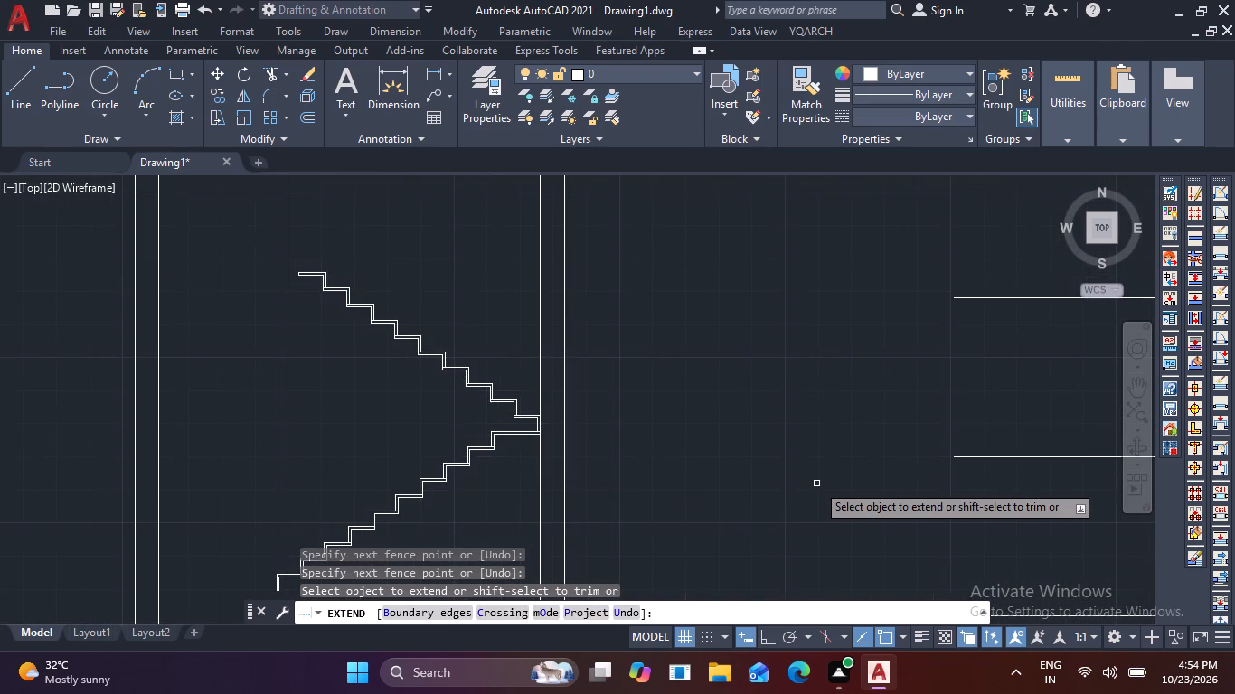
scroll(816, 483, "down", 1)
middle_click_drag(761, 501, 842, 434)
middle_click(842, 434)
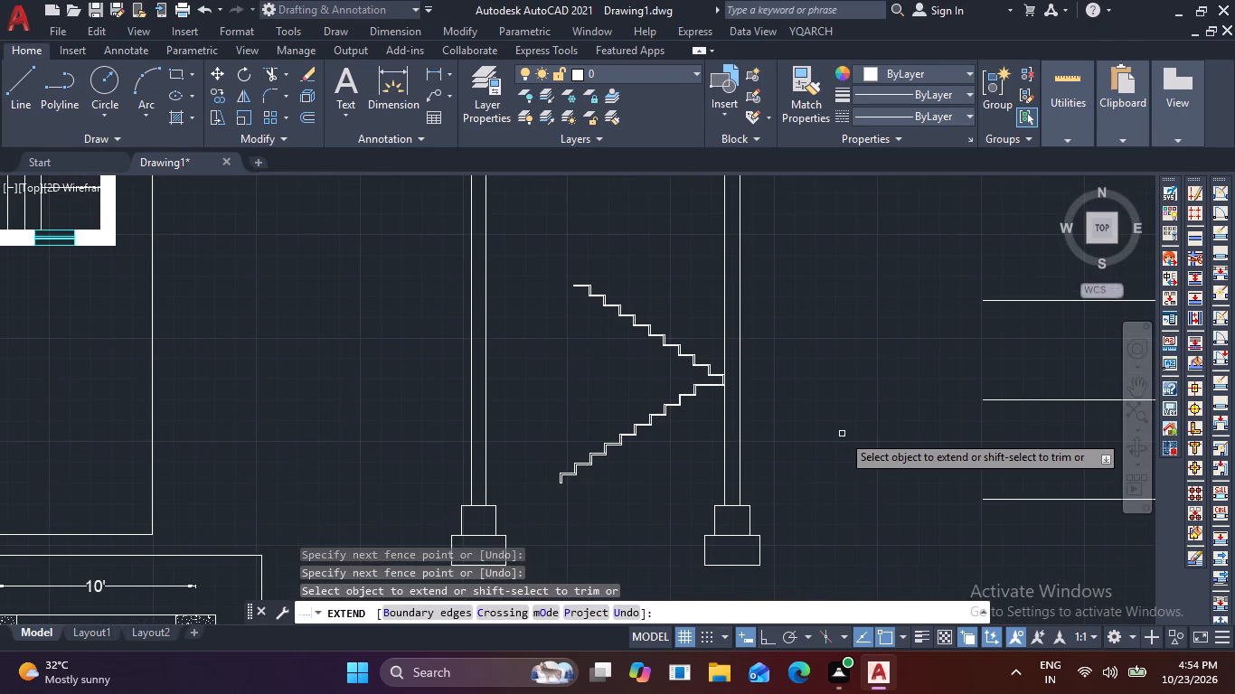
key("Escape")
Draw a horizontal line level with the lower flight's foot, between the inner faces of the two section columns.
key("l")
key("space")
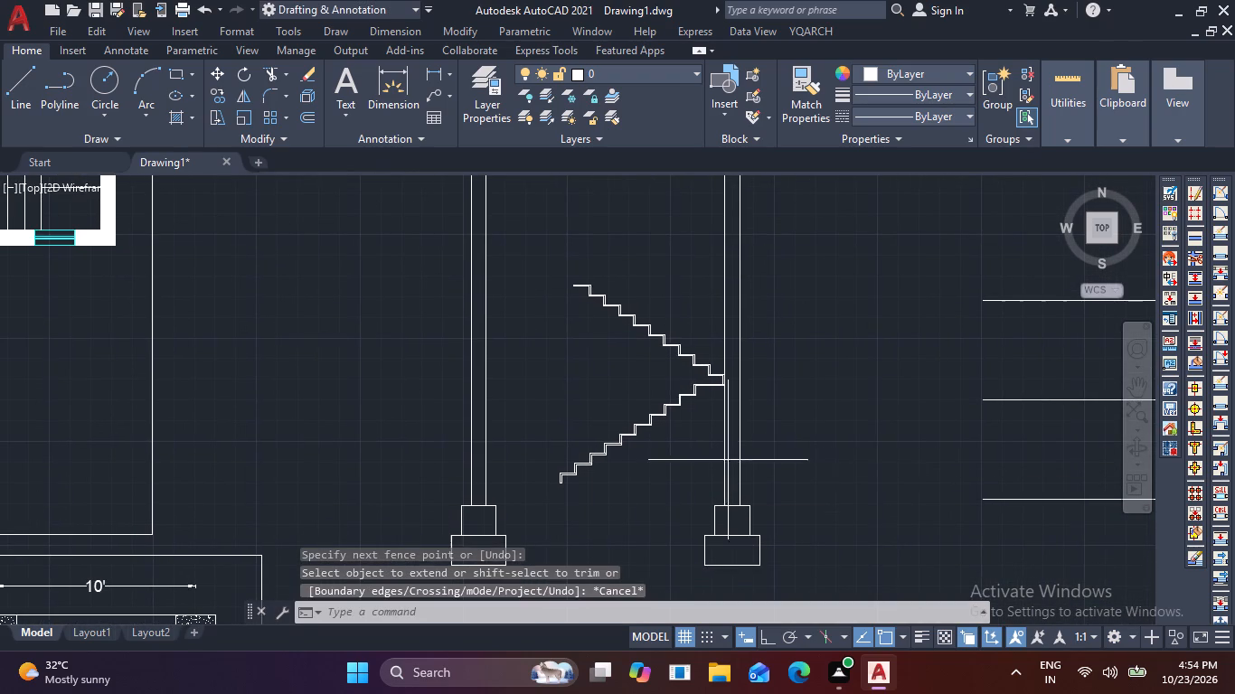
scroll(549, 474, "up", 2)
middle_click_drag(599, 526, 599, 427)
scroll(552, 412, "up", 1)
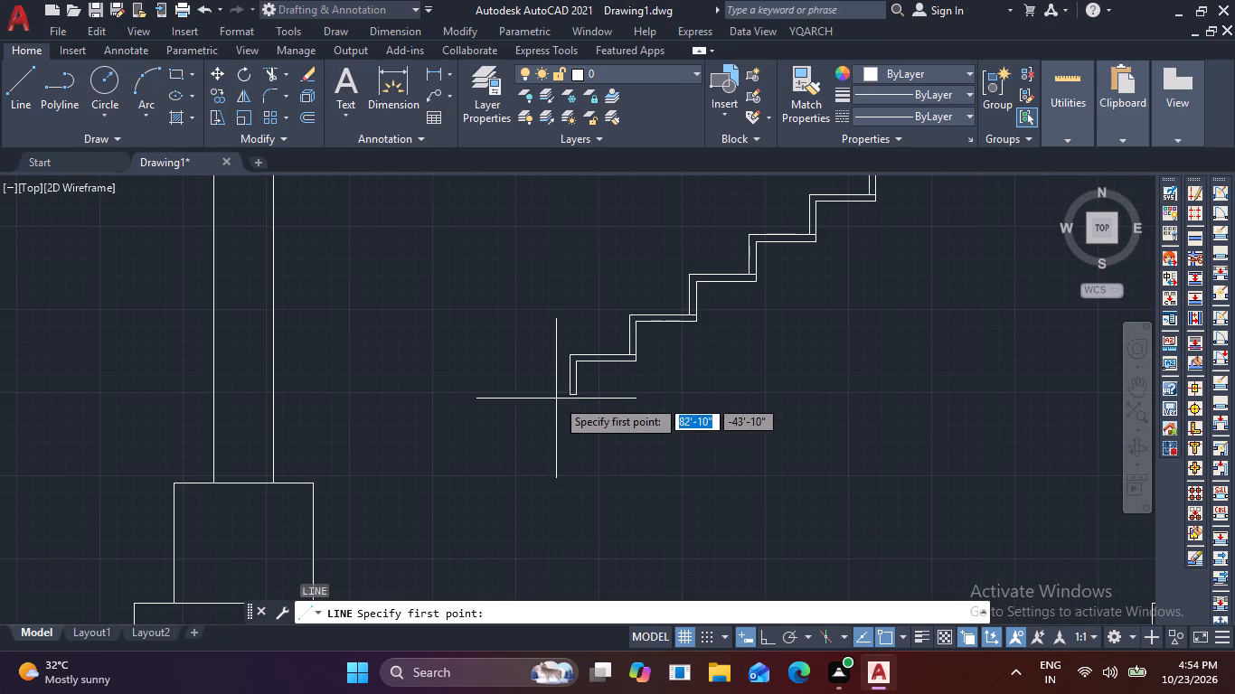
left_click(274, 393)
scroll(834, 428, "down", 1)
middle_click_drag(834, 428, 826, 431)
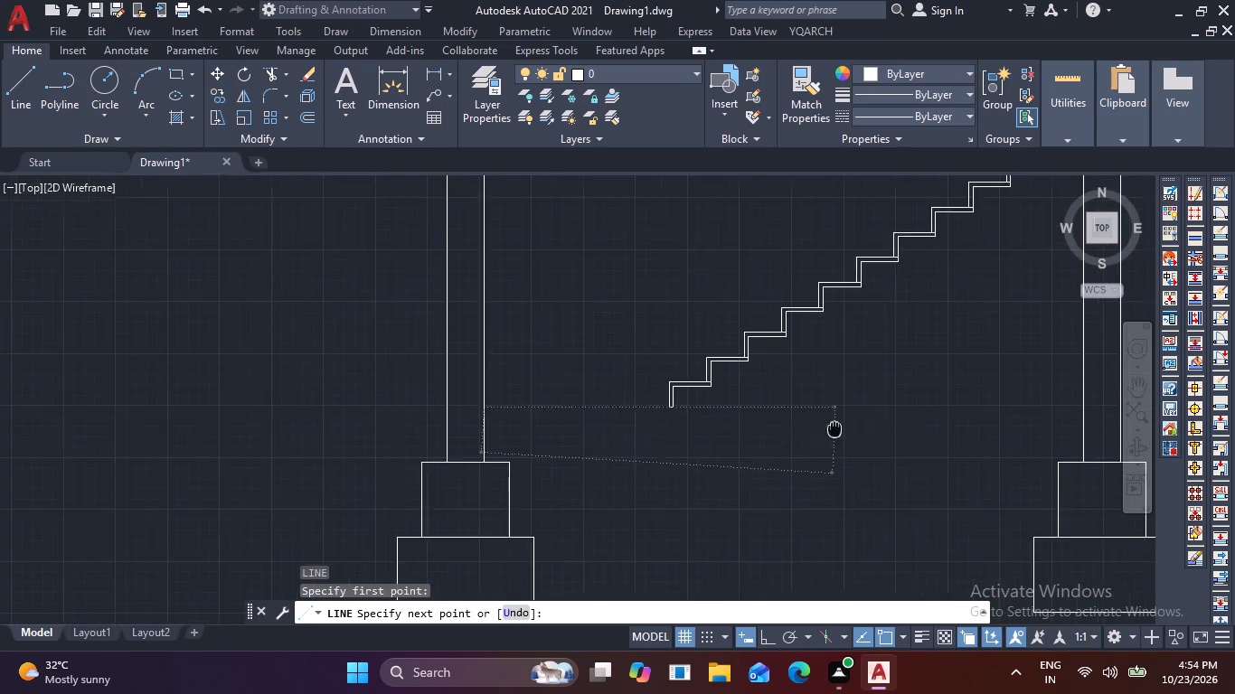
middle_click_drag(826, 431, 406, 396)
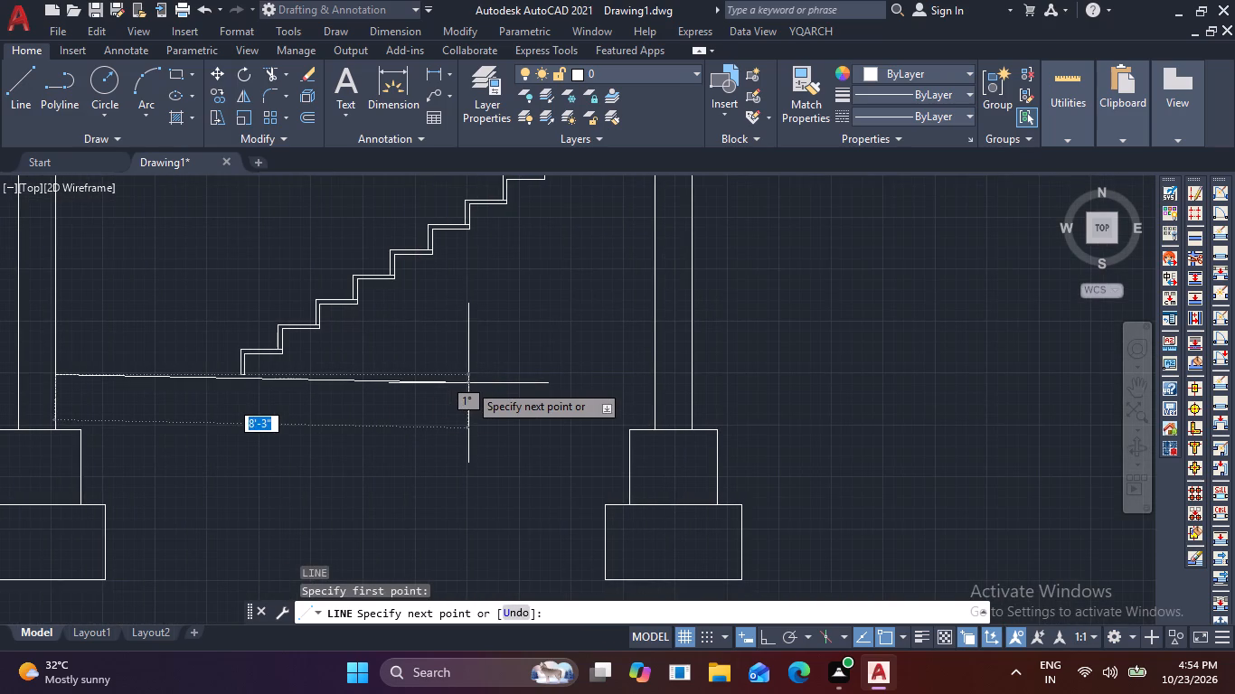
key("F8")
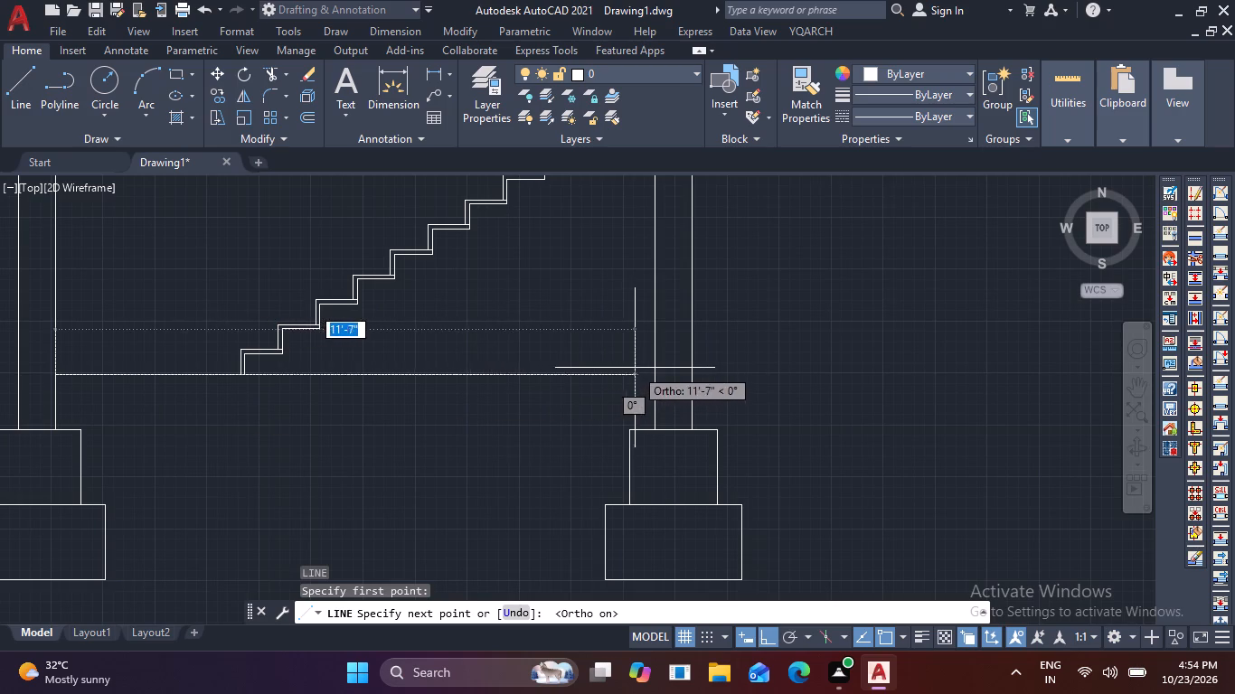
left_click(659, 375)
key("space")
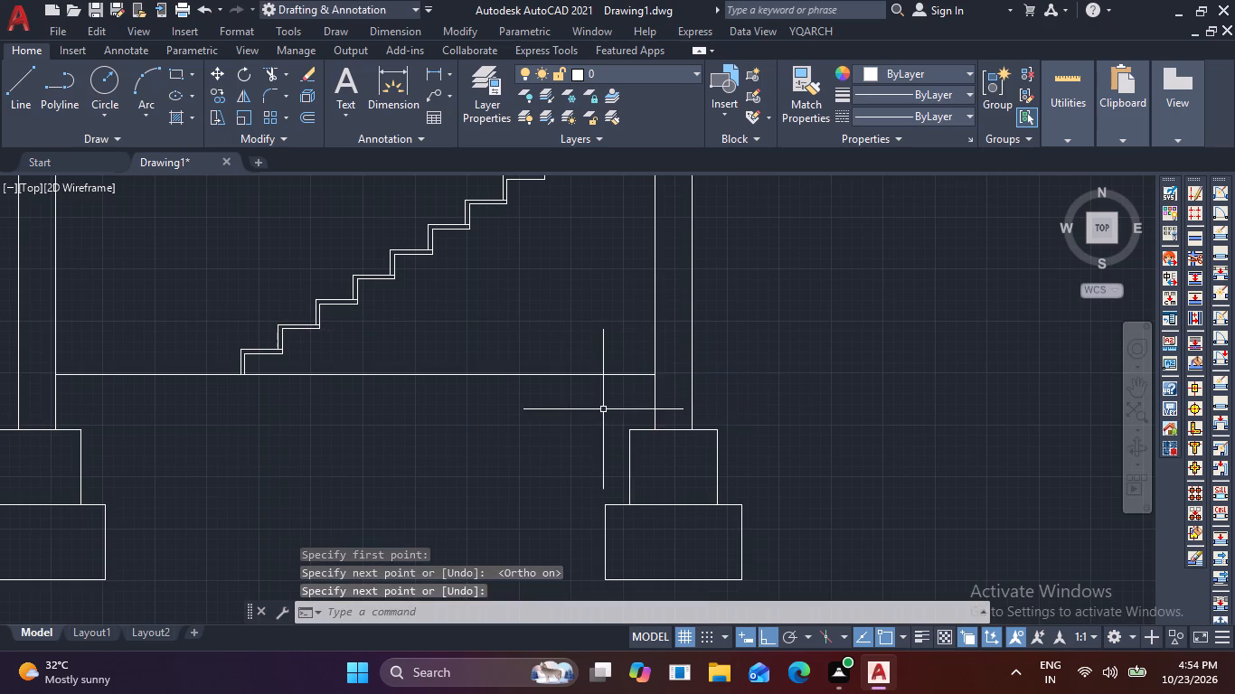
Offset the horizontal line at the stair's foot 6" downward.
scroll(526, 424, "down", 1)
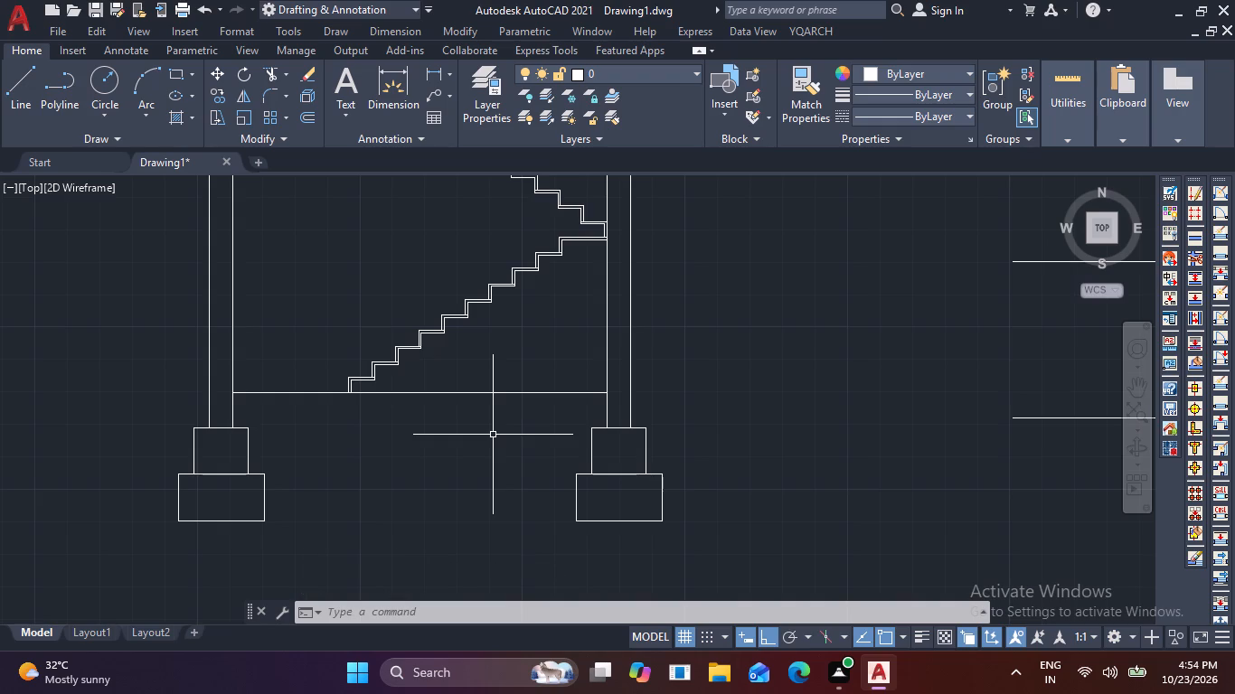
key("o")
key("Return")
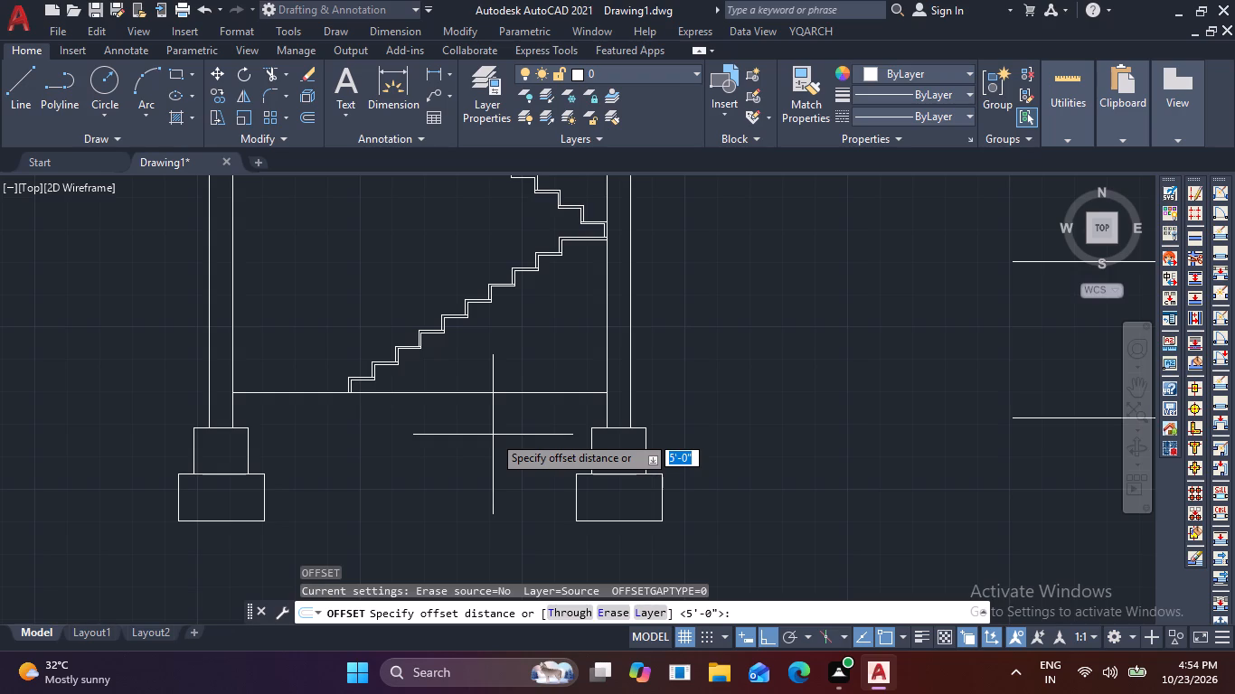
key("6")
key("Return")
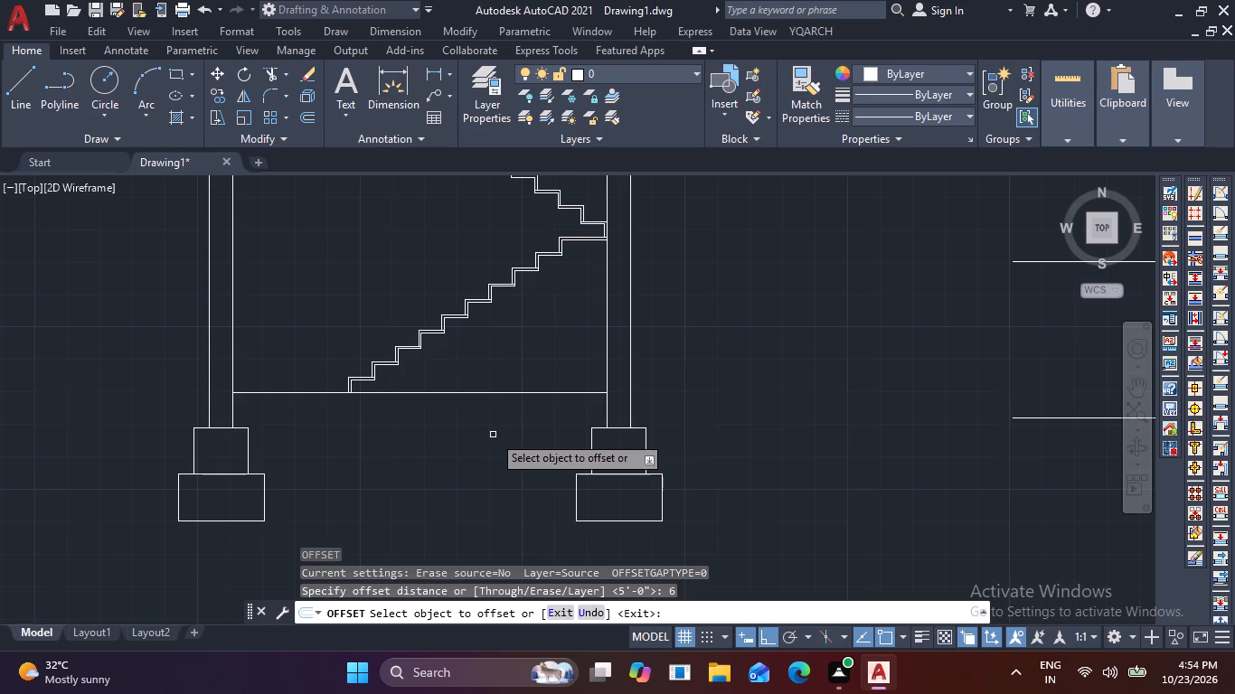
left_click(553, 394)
left_click(542, 423)
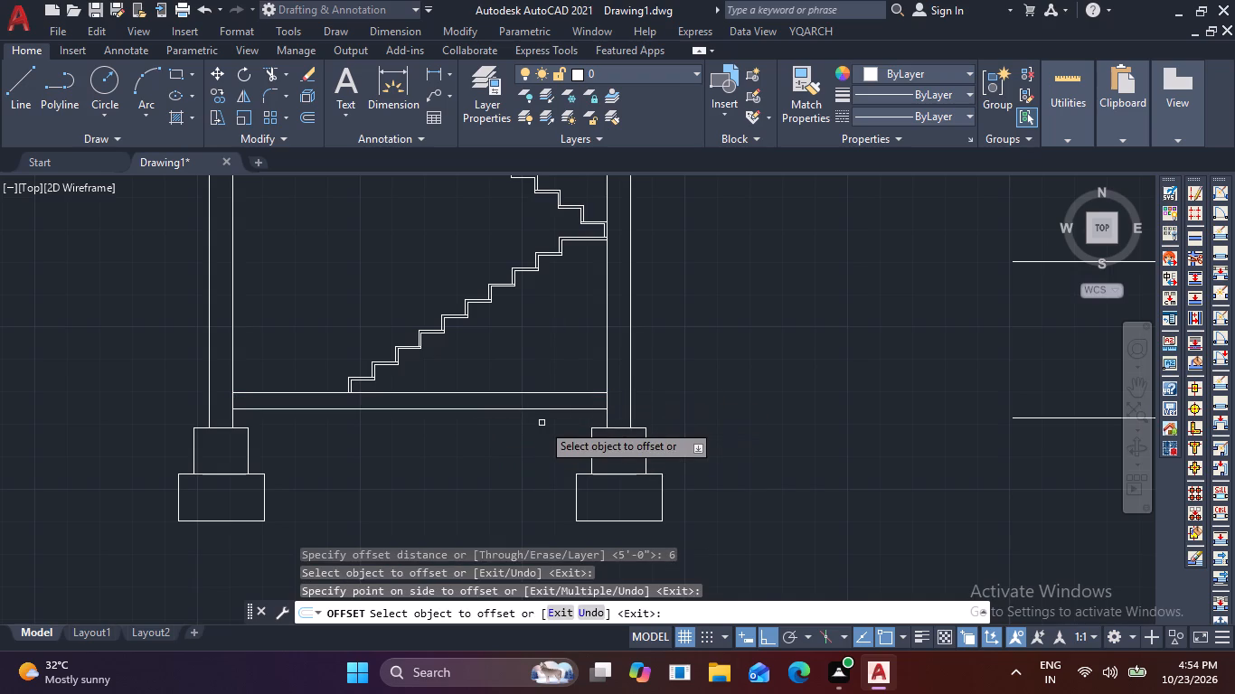
Draw a horizontal line from the start of the upper flight's top tread to the left column's inner face.
key("Escape")
key("Escape")
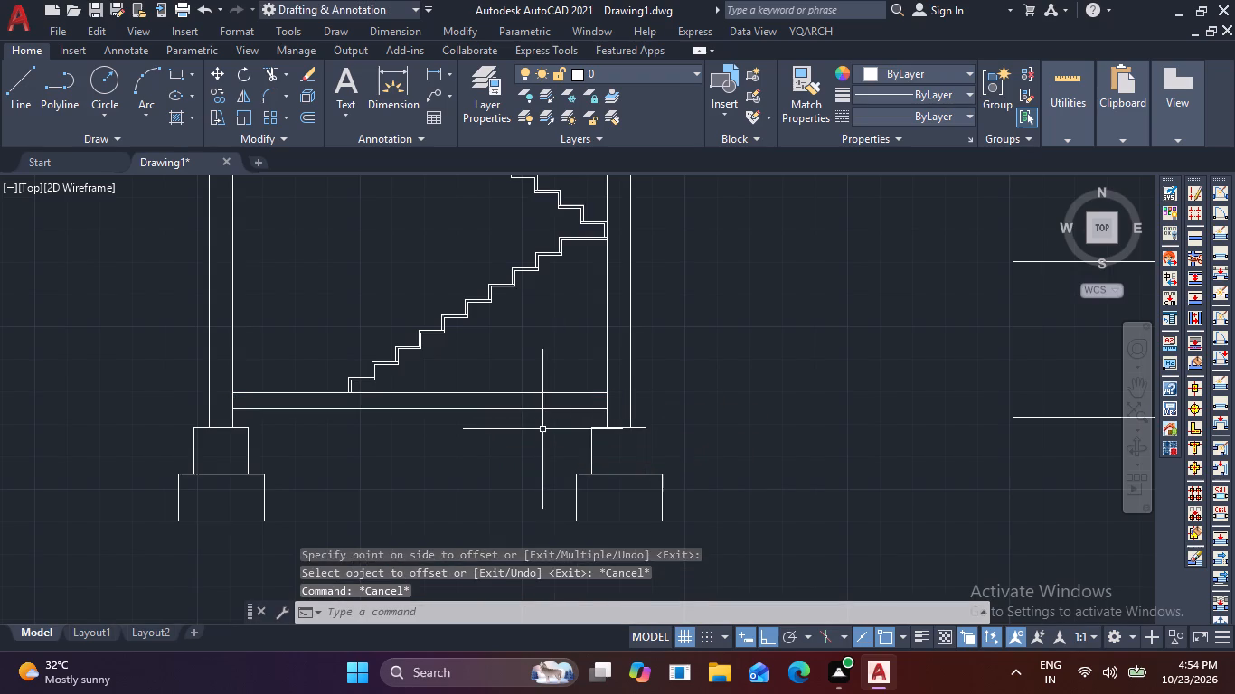
key("Escape")
scroll(542, 428, "down", 2)
scroll(561, 395, "up", 2)
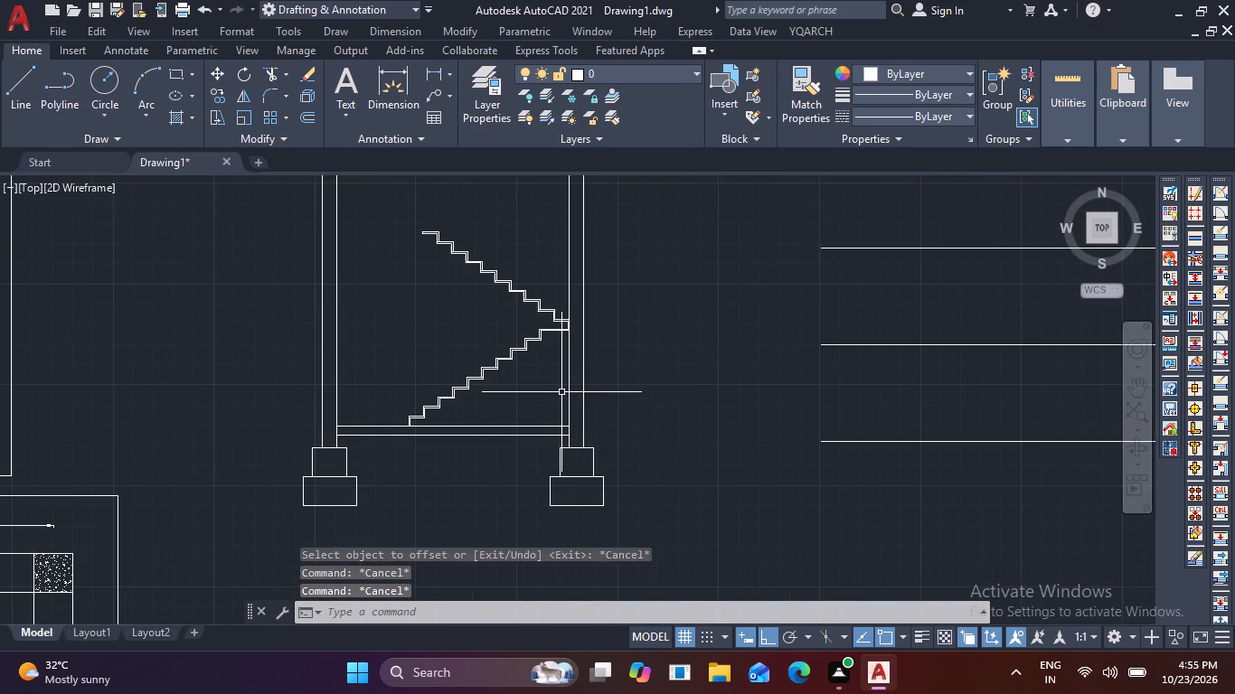
middle_click_drag(559, 388, 561, 485)
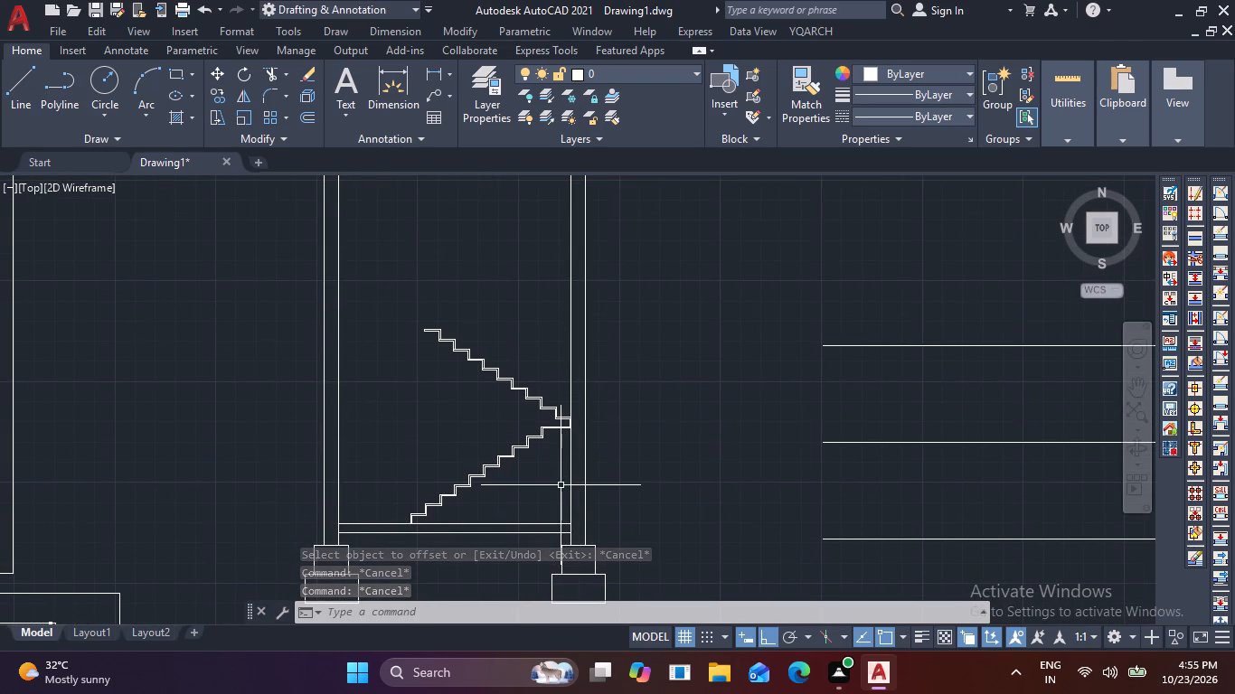
type("l")
key("space")
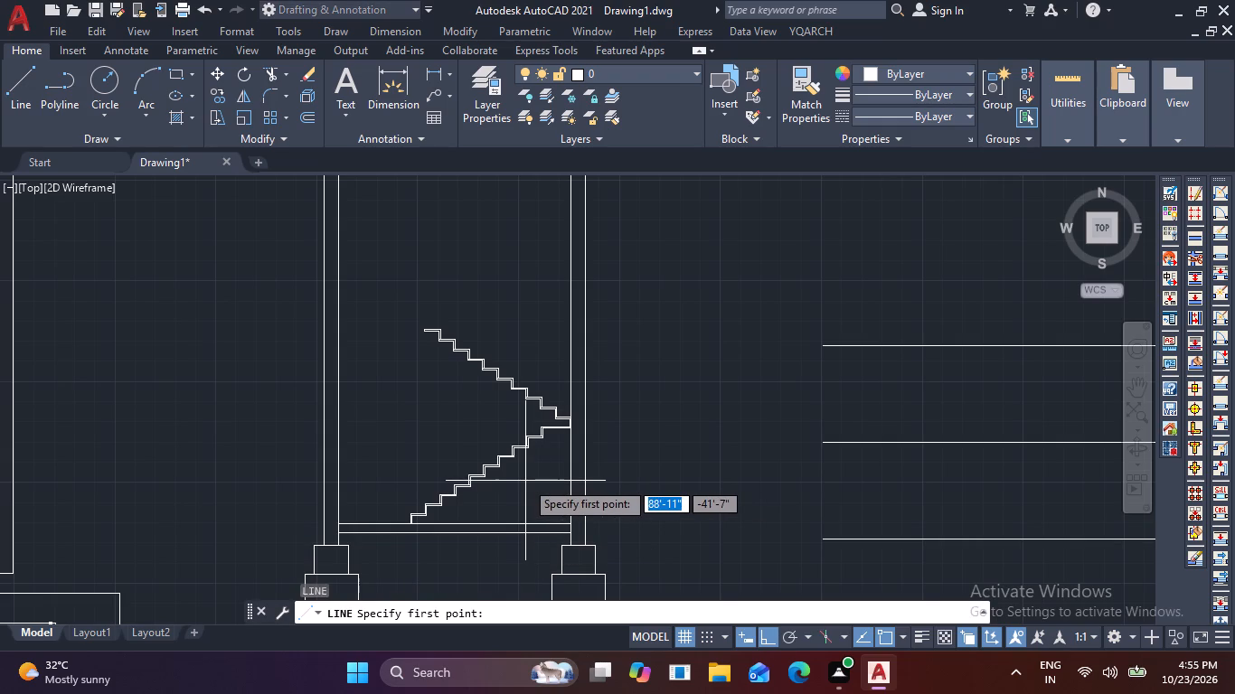
scroll(411, 324, "up", 2)
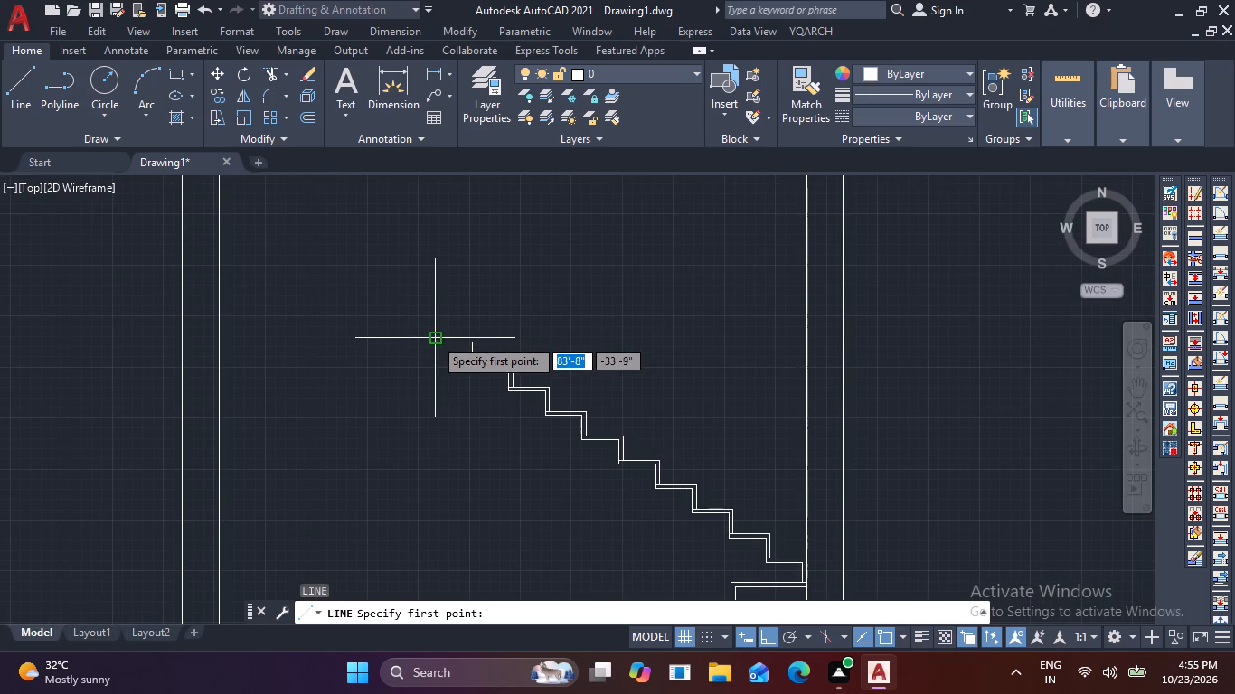
left_click(434, 339)
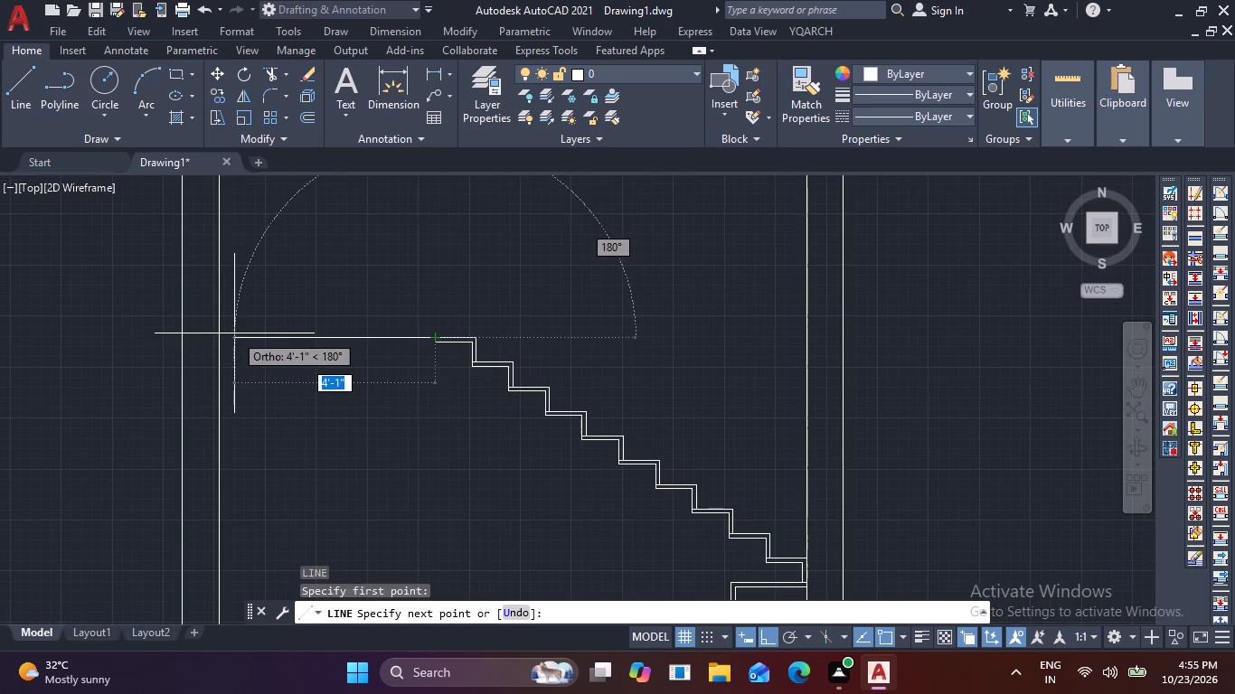
left_click(214, 334)
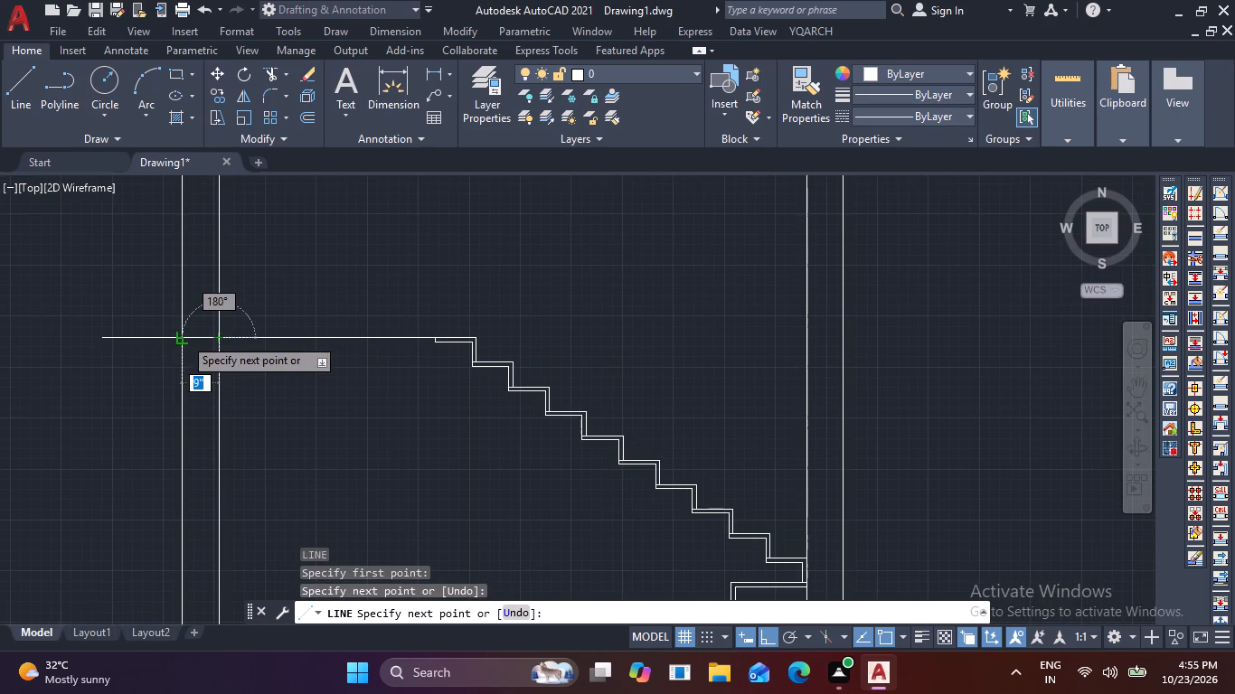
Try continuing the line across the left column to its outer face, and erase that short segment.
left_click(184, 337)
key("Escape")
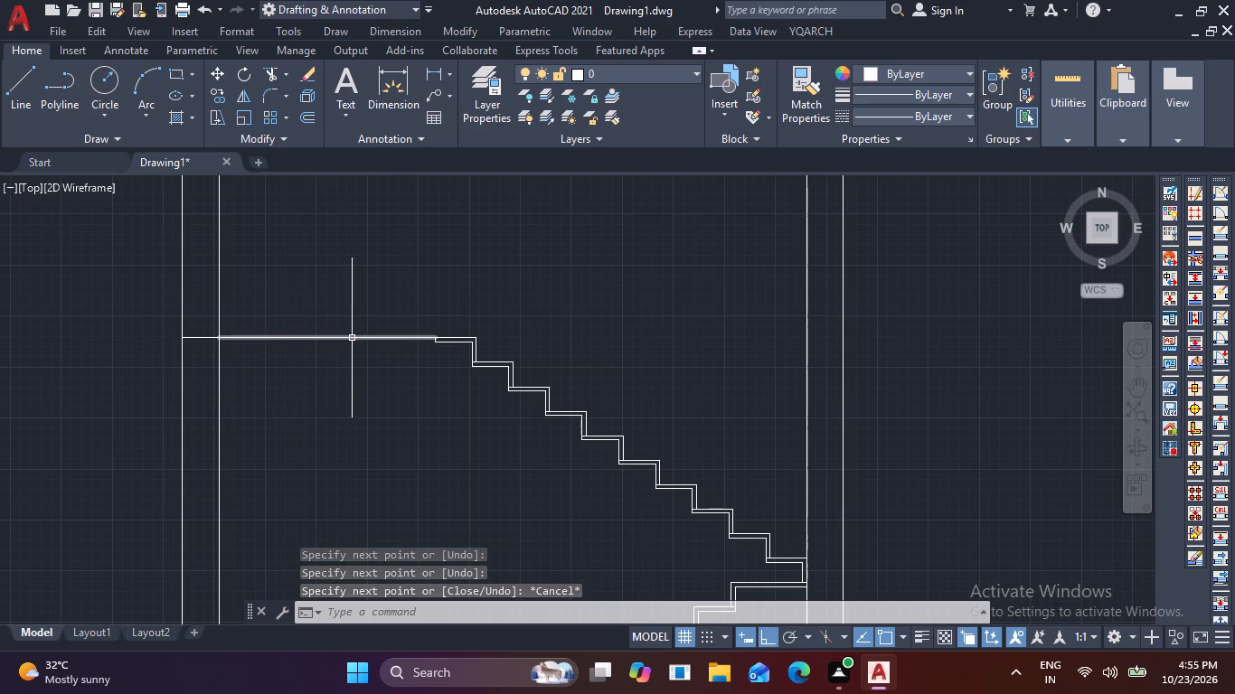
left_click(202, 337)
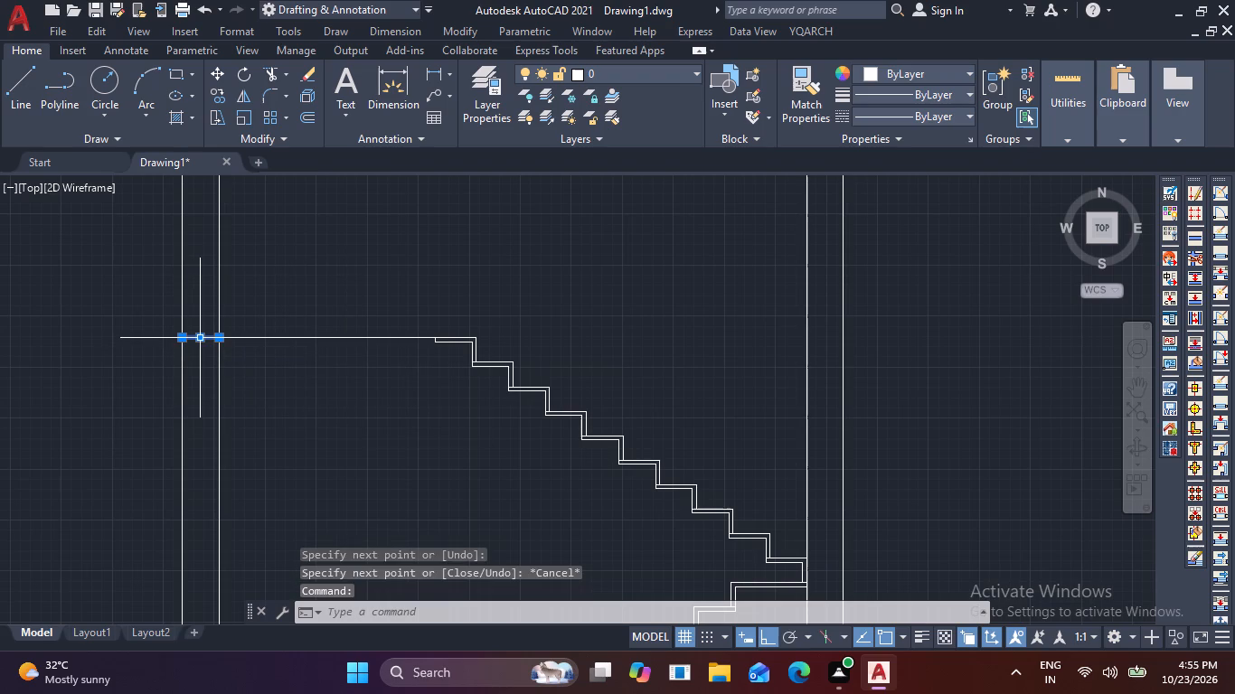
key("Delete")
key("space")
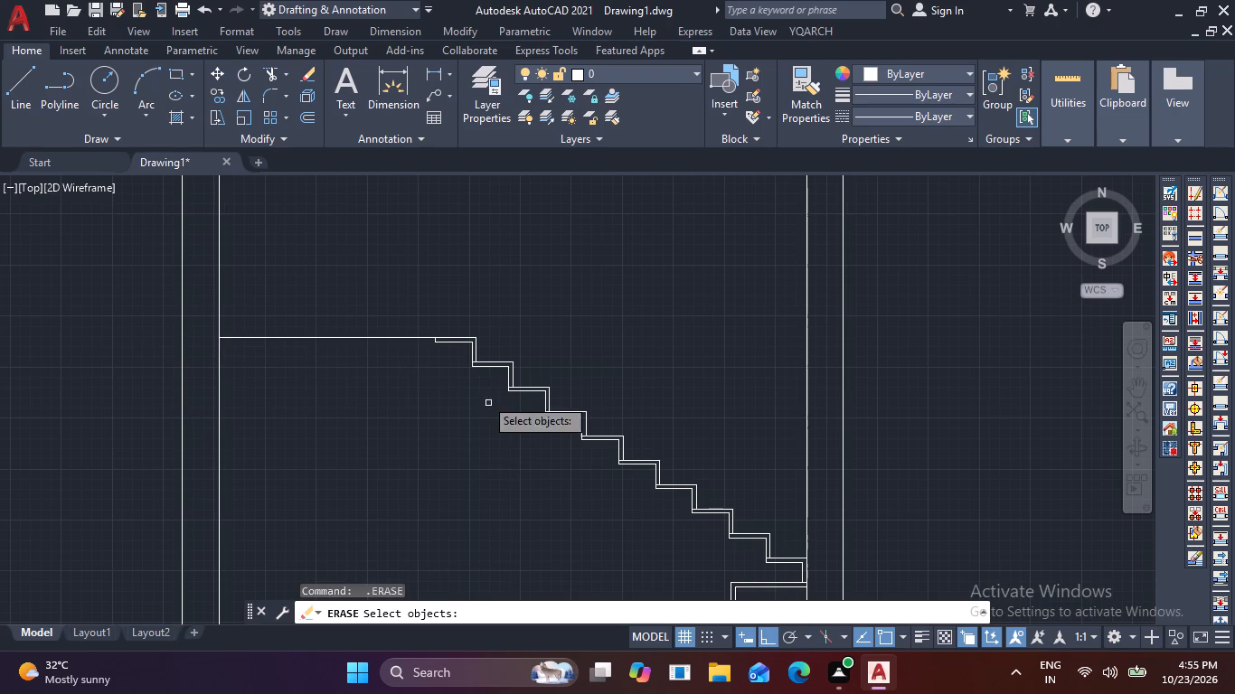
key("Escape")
Level with the upper flight's top tread, draw one line across the right column and another from its inner face partway toward the stair.
type("l")
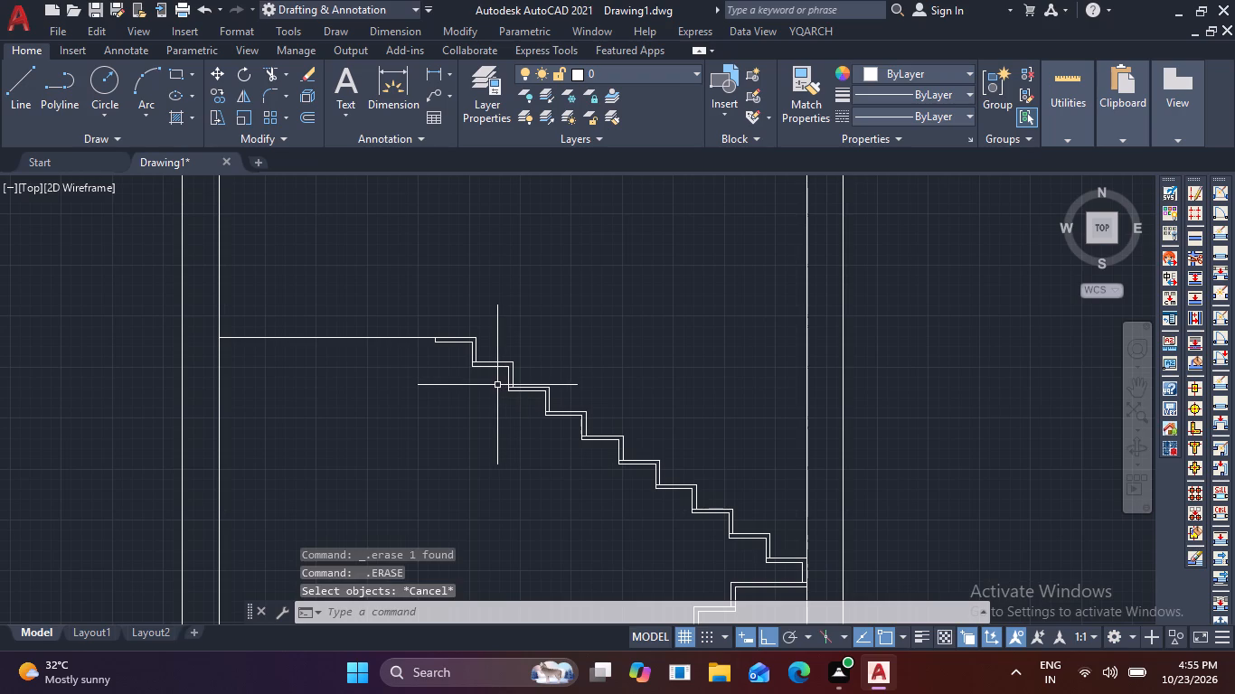
key("space")
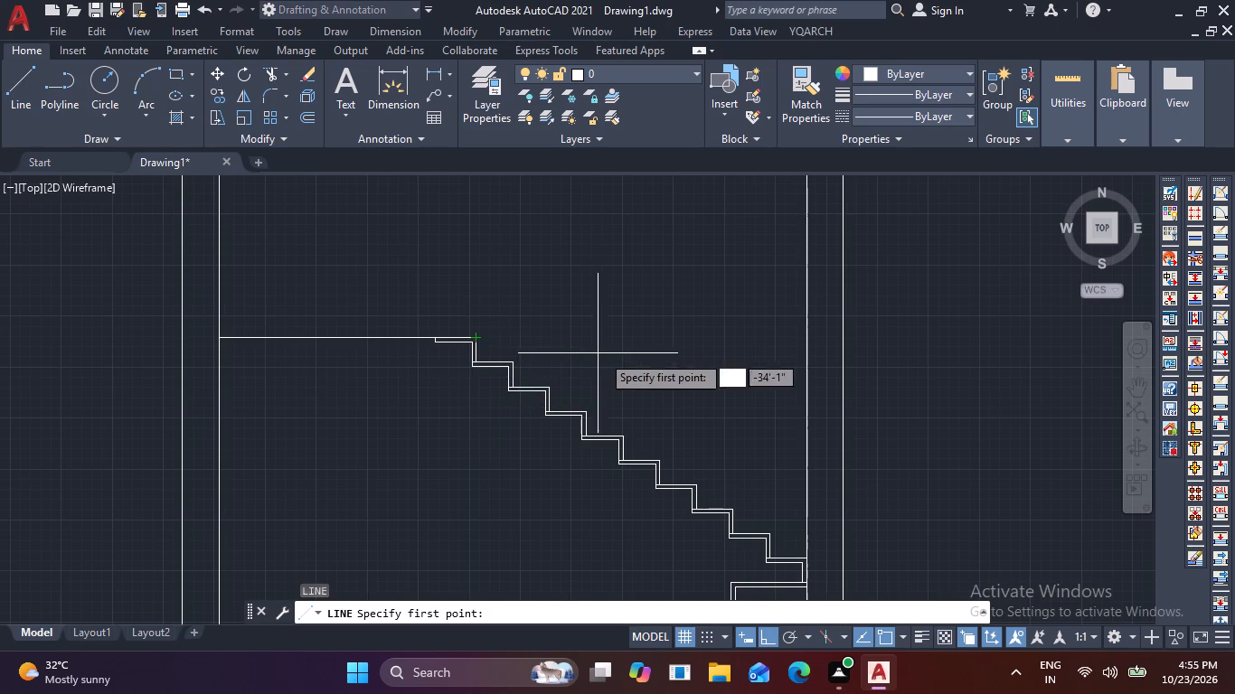
left_click(808, 340)
left_click(843, 343)
key("space")
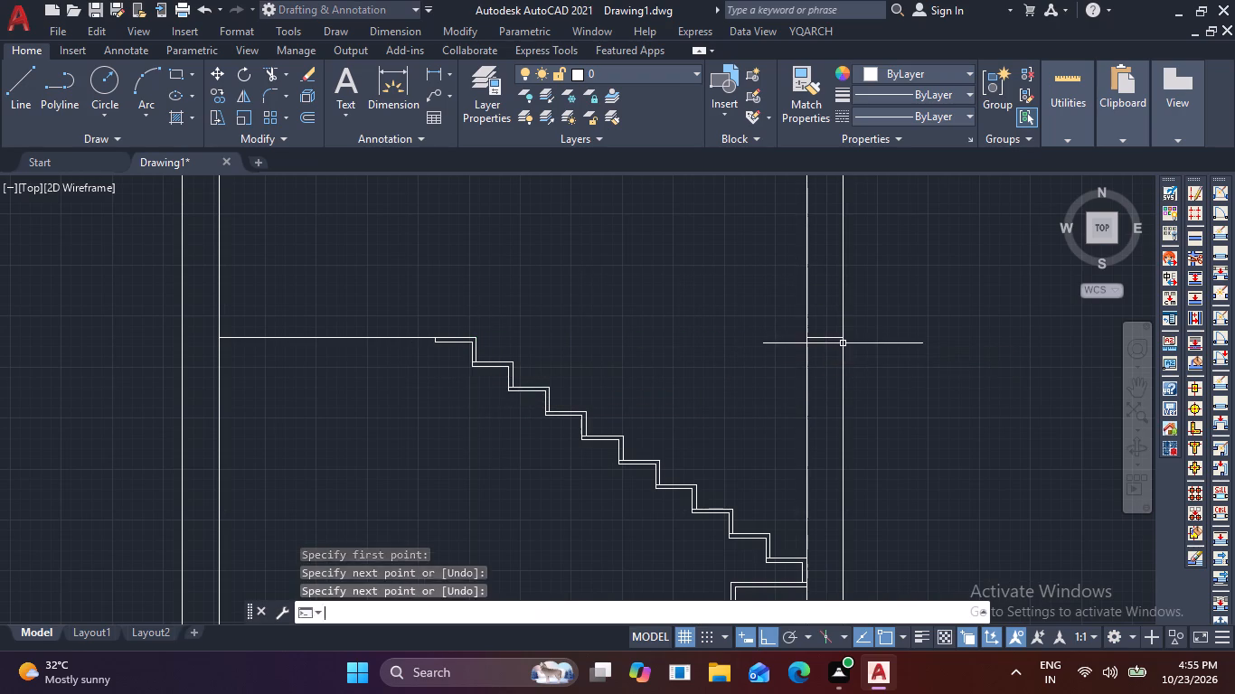
key("space")
left_click(806, 342)
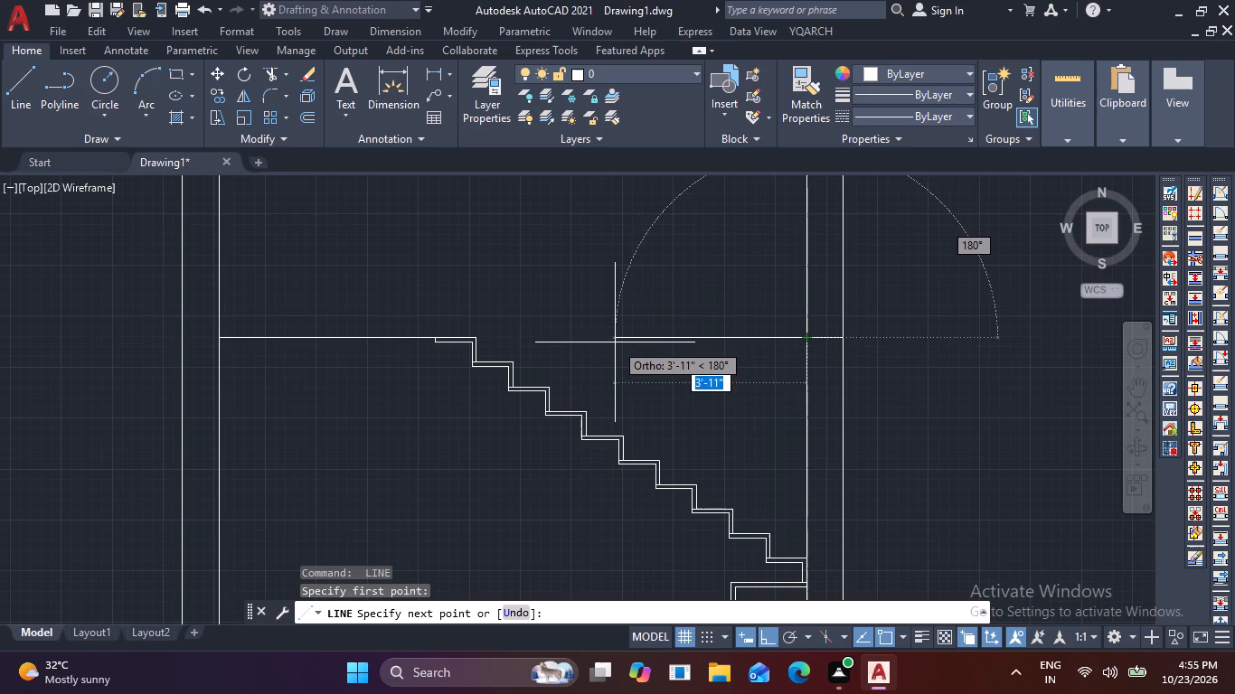
left_click(633, 340)
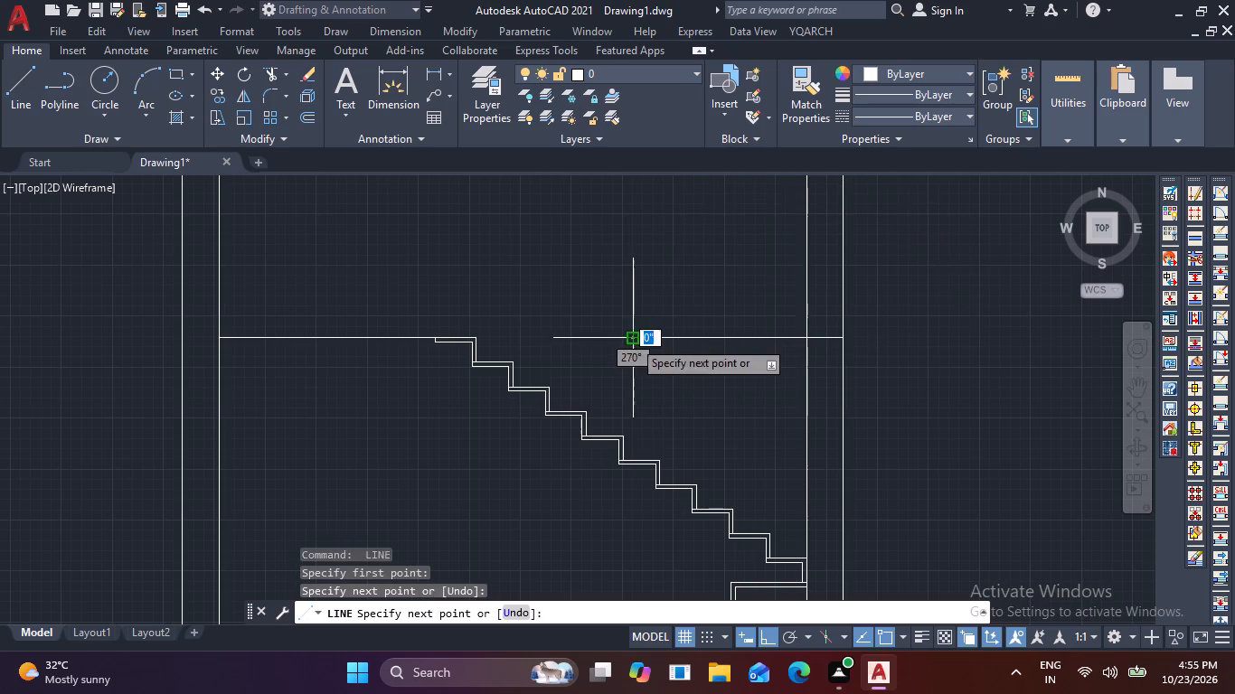
key("space")
Offset the two floor lines beside the left and right columns' inner faces 6" upward.
key("o")
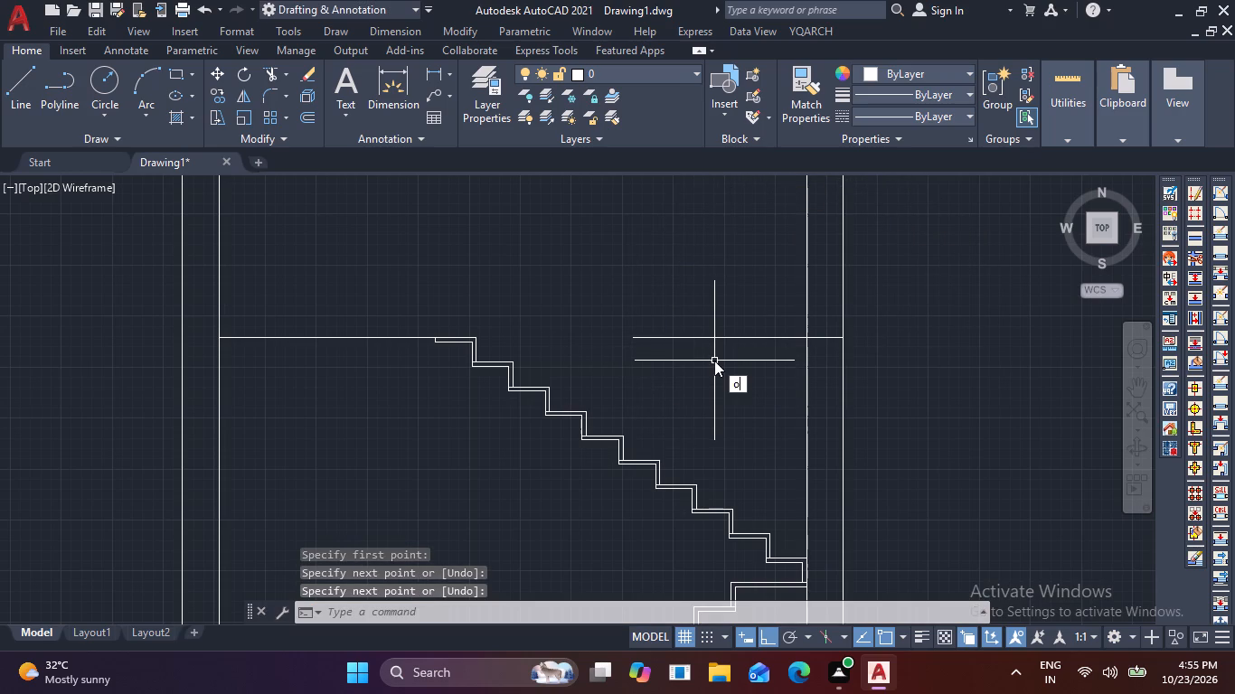
key("Return")
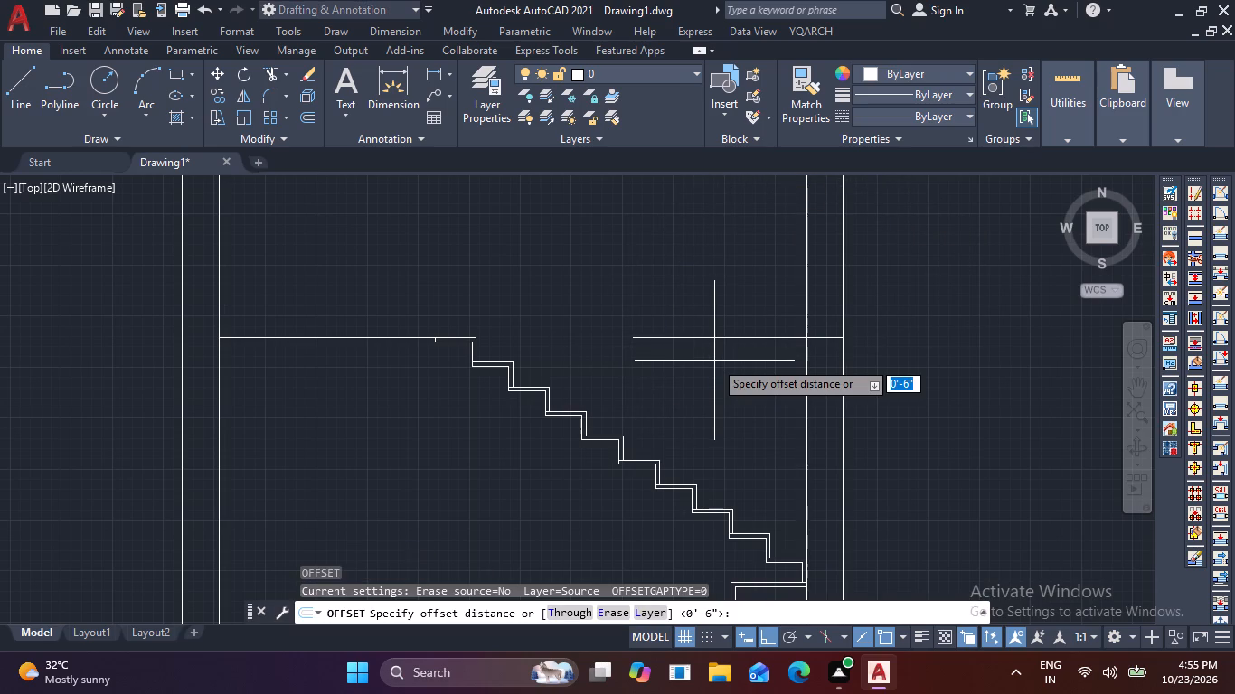
type("6")
key("space")
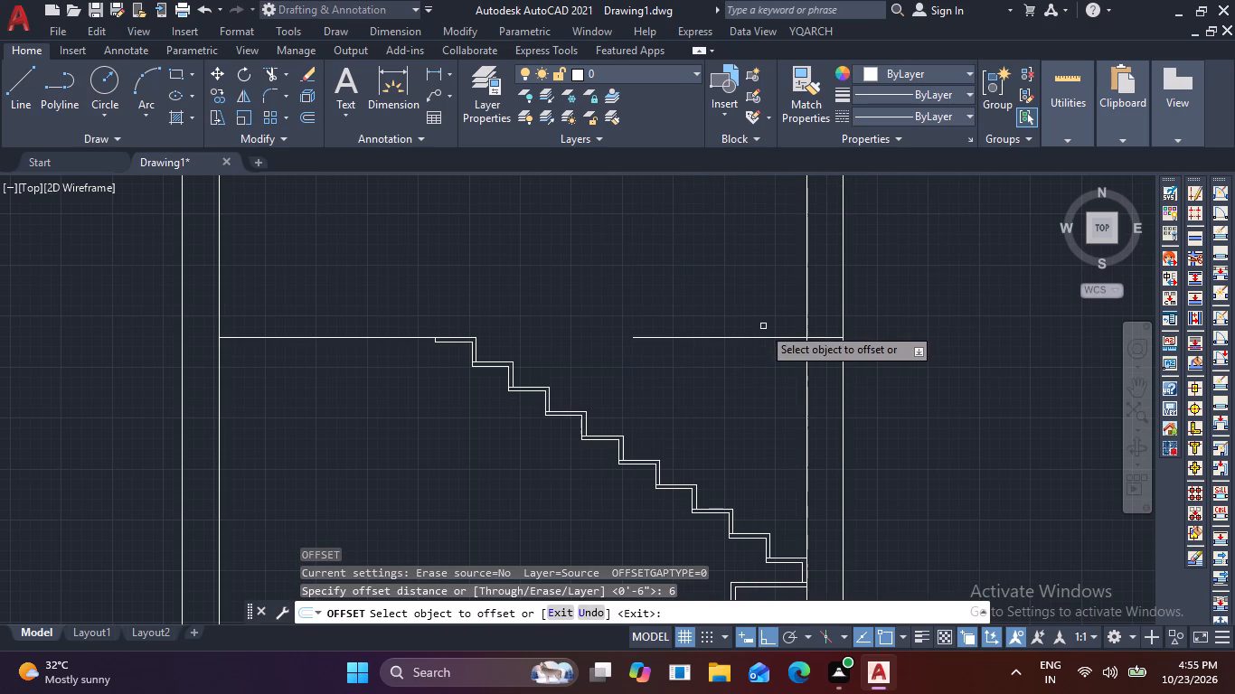
left_click(767, 337)
left_click(761, 299)
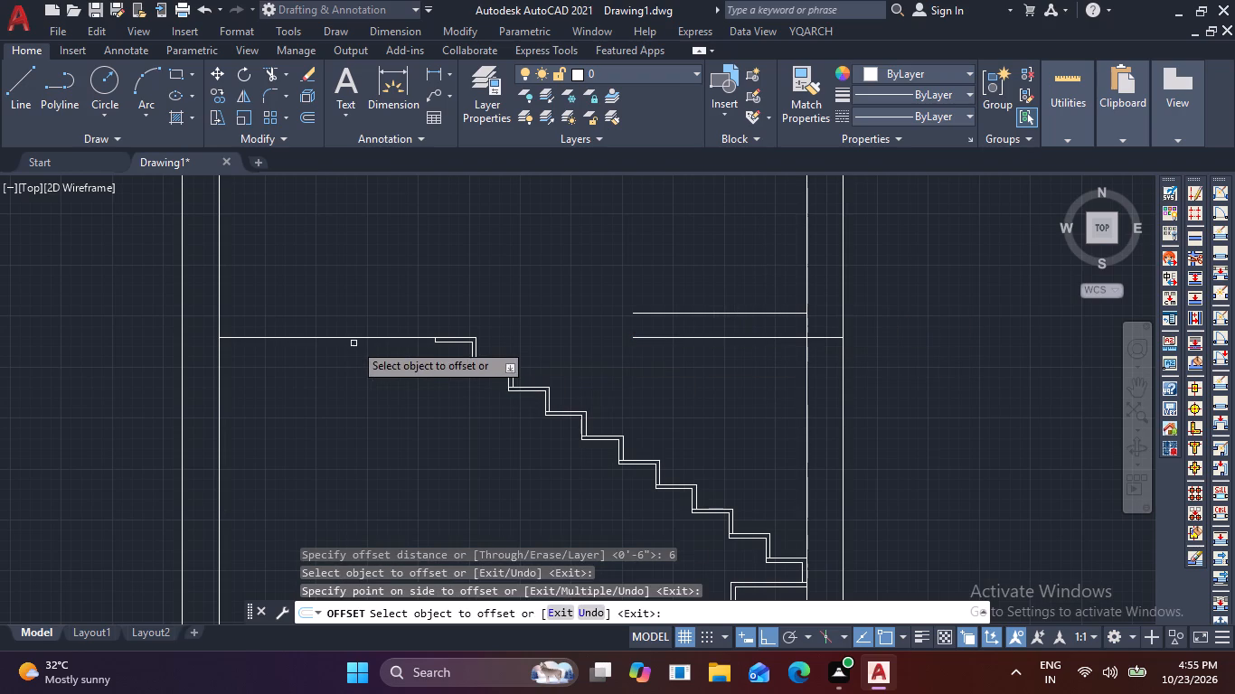
left_click(359, 335)
left_click(386, 333)
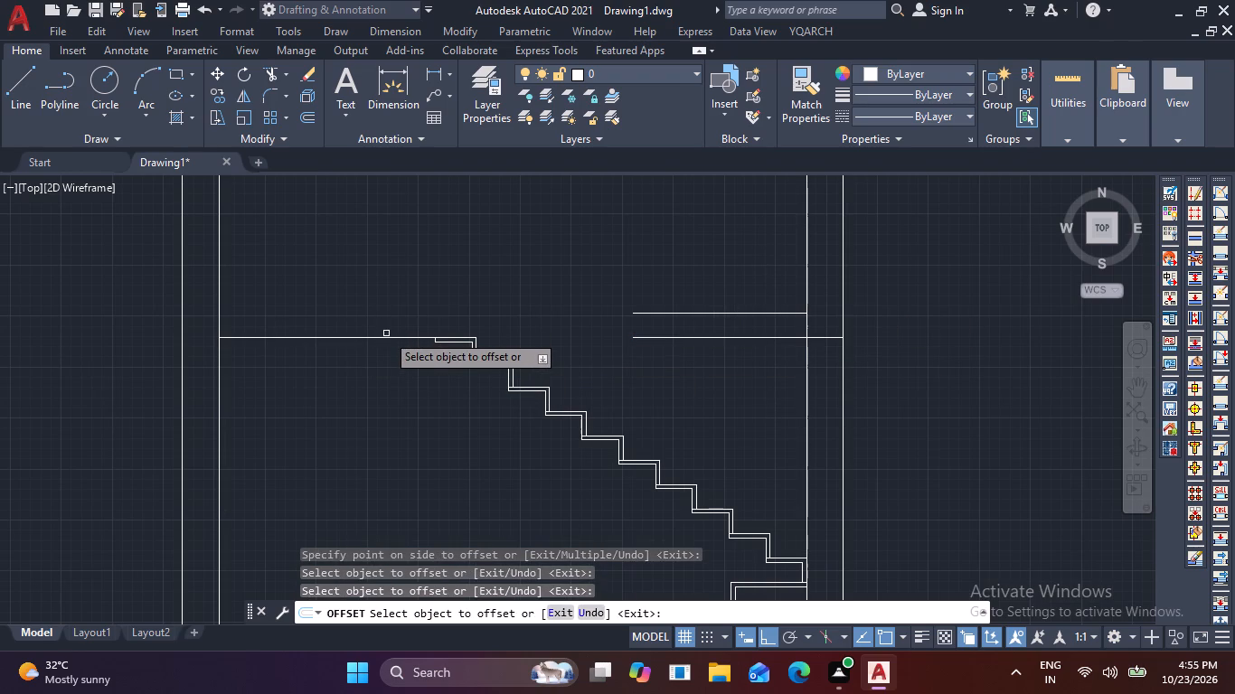
left_click(392, 338)
left_click(401, 307)
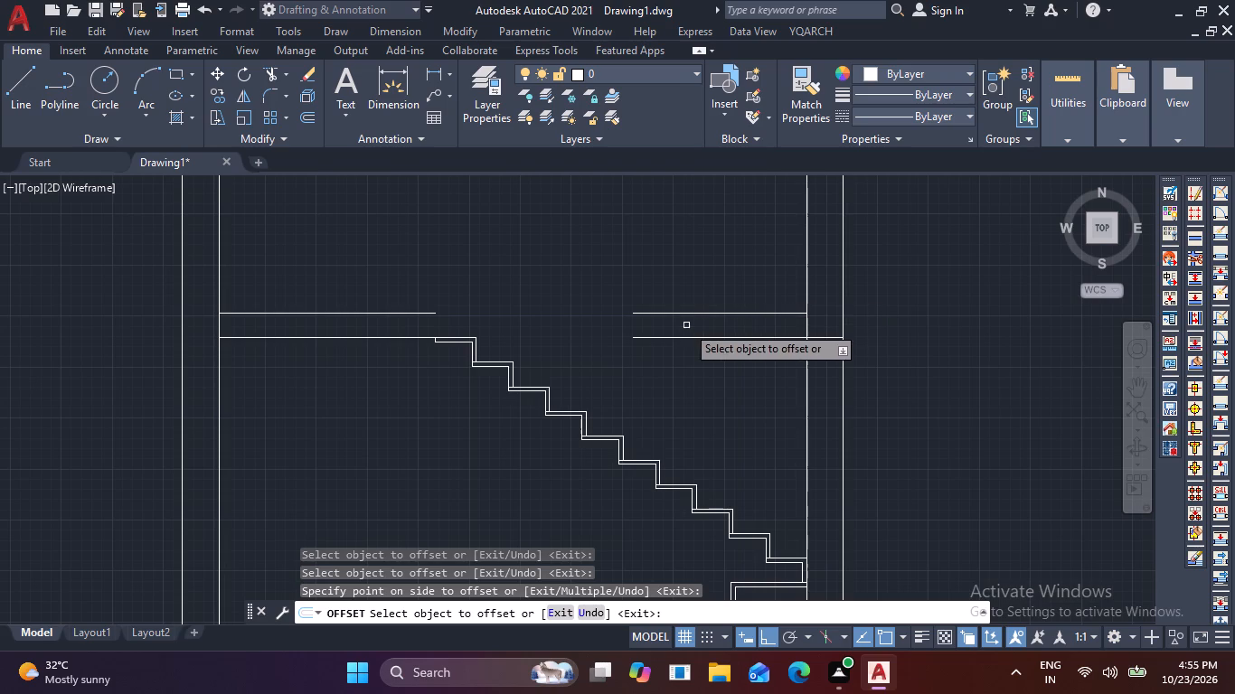
key("Escape")
Draw lines closing the gaps in the floor's upper and lower edges between the stair side and the right column side.
key("l")
key("space")
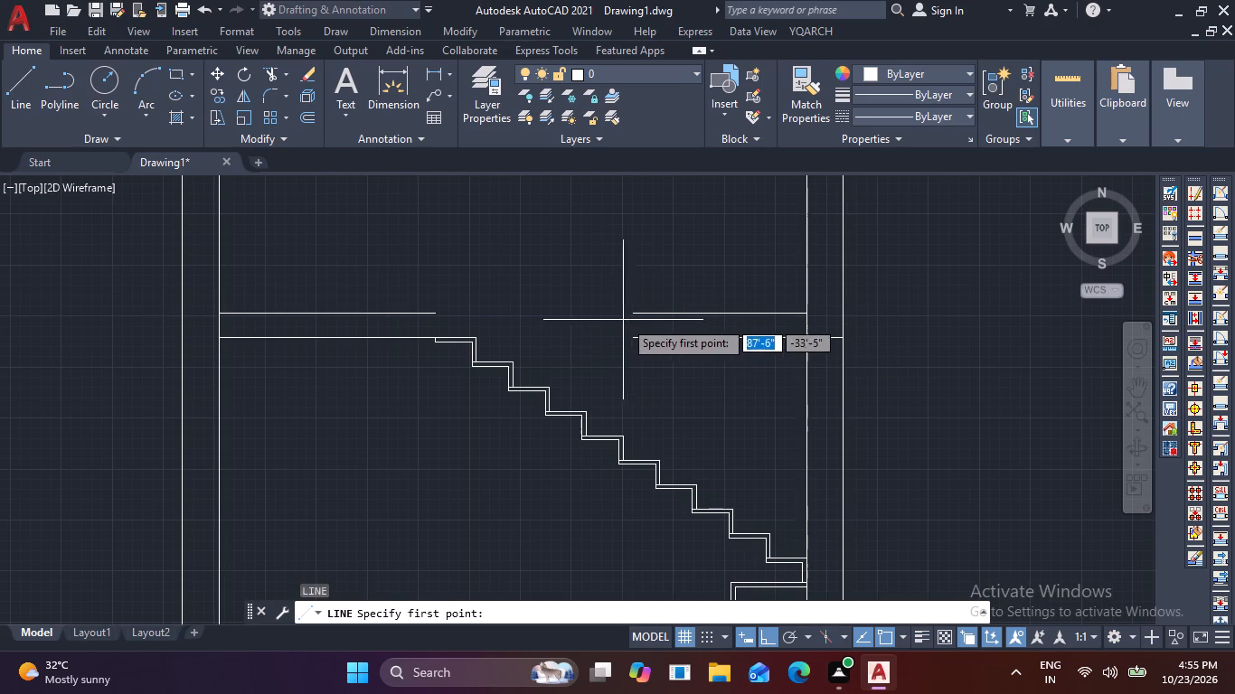
left_click(634, 314)
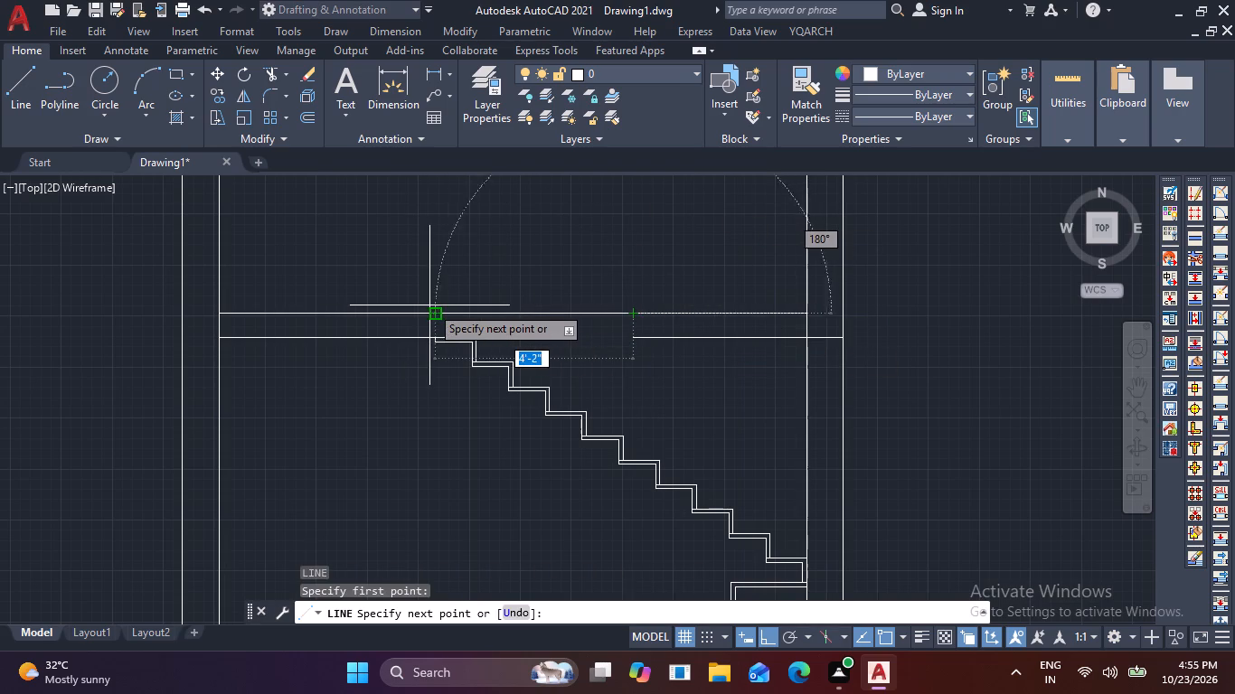
left_click(434, 318)
key("space")
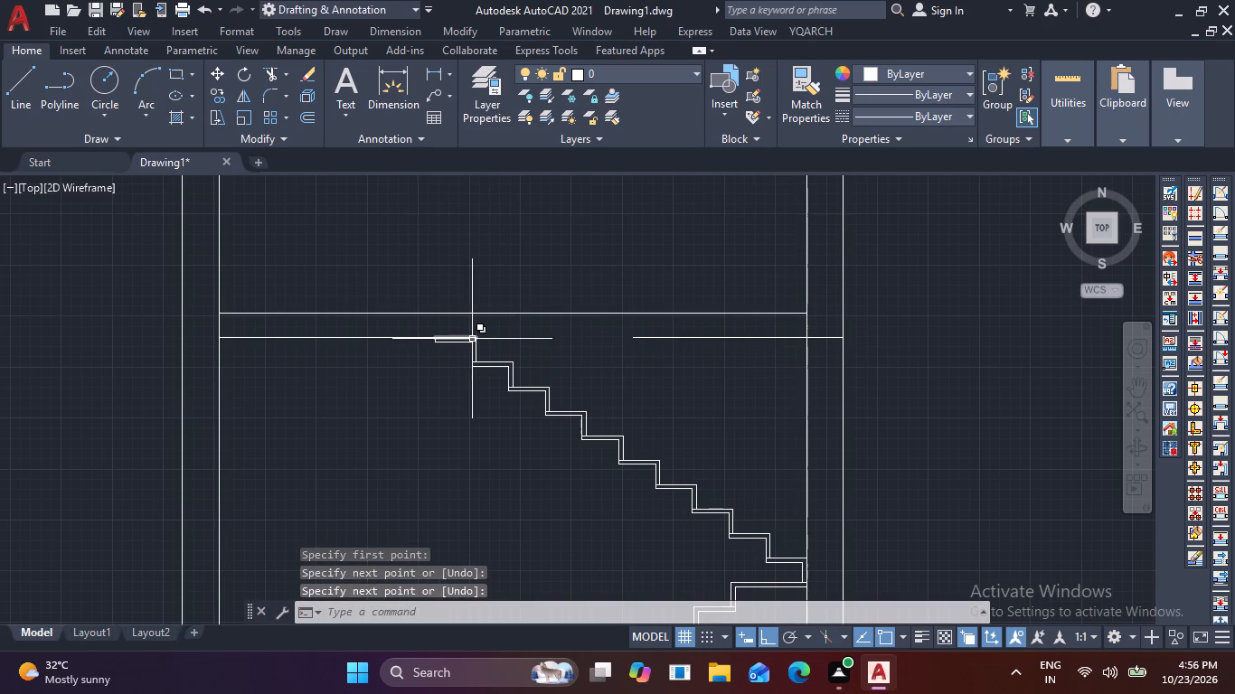
key("space")
left_click(476, 339)
left_click(650, 336)
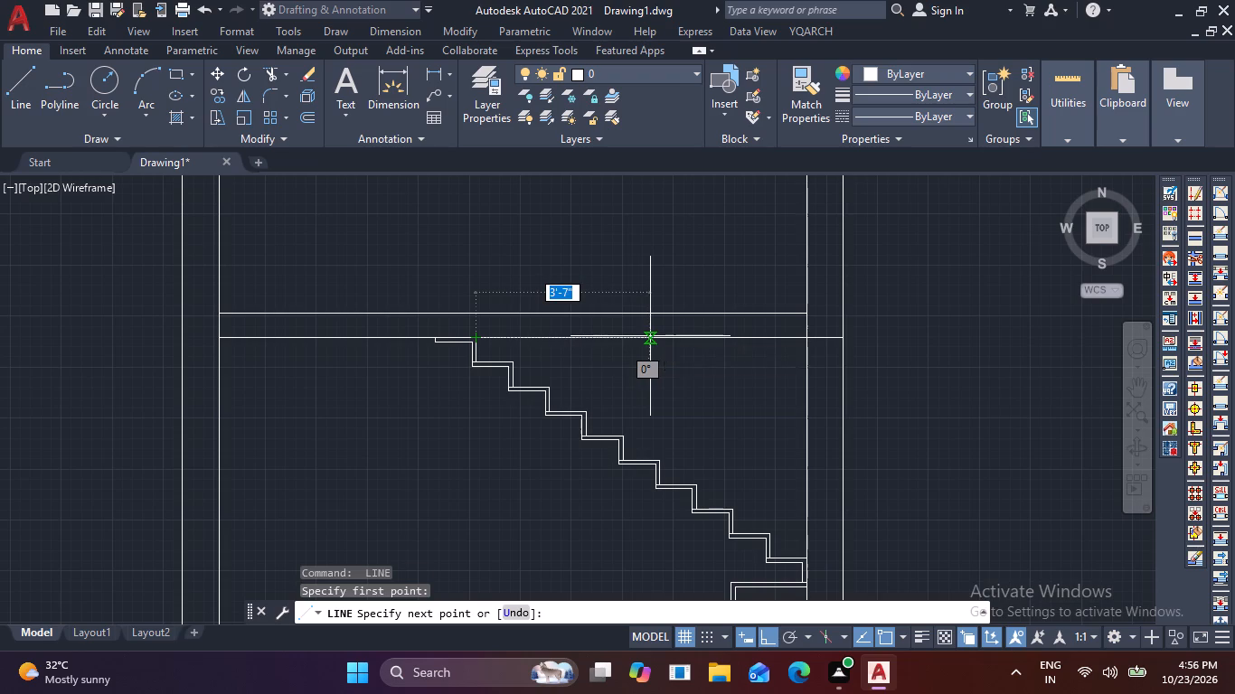
key("space")
Draw a short horizontal line across each of the two columns at the same level, about 1' below the floor's lower edge.
scroll(690, 372, "down", 2)
scroll(478, 370, "up", 2)
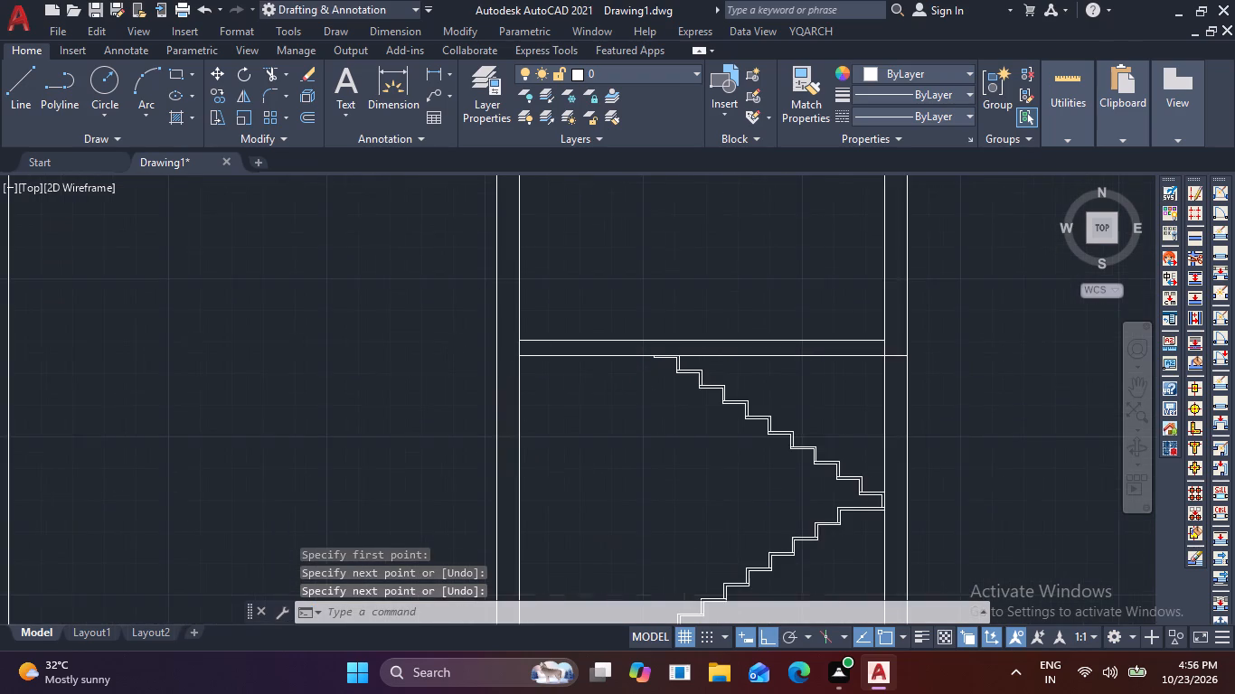
type("l")
key("space")
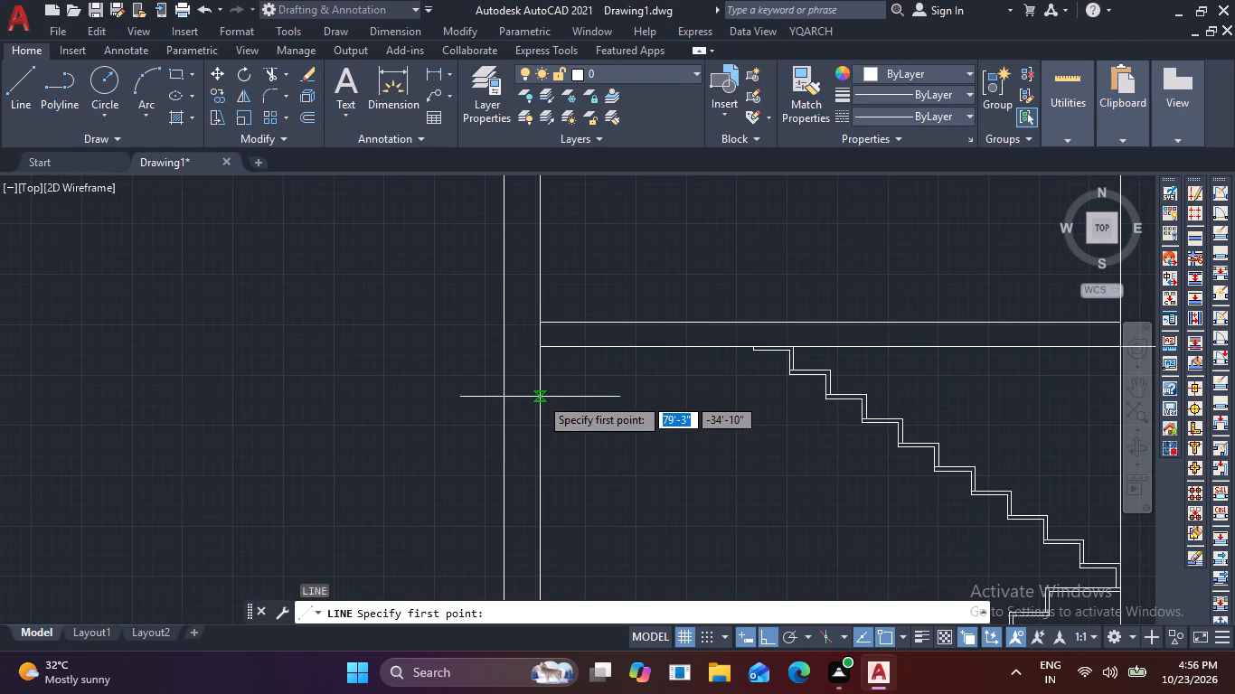
left_click(540, 397)
left_click(500, 397)
key("space")
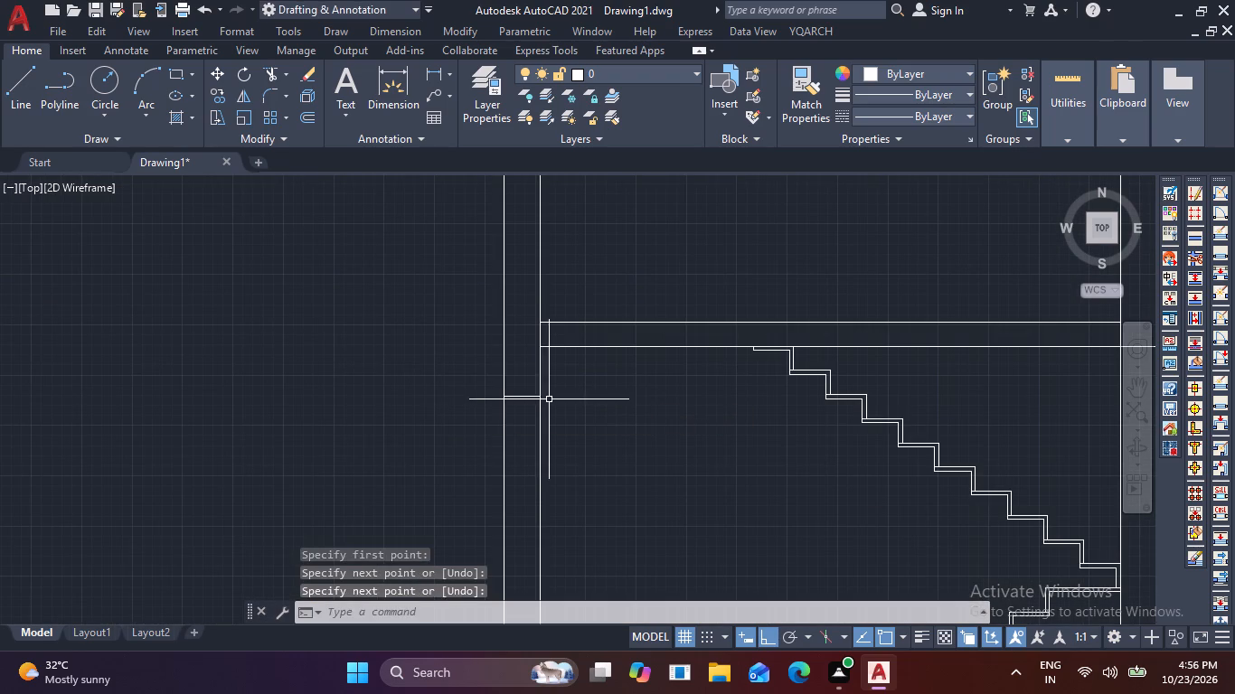
key("space")
scroll(632, 396, "down", 1)
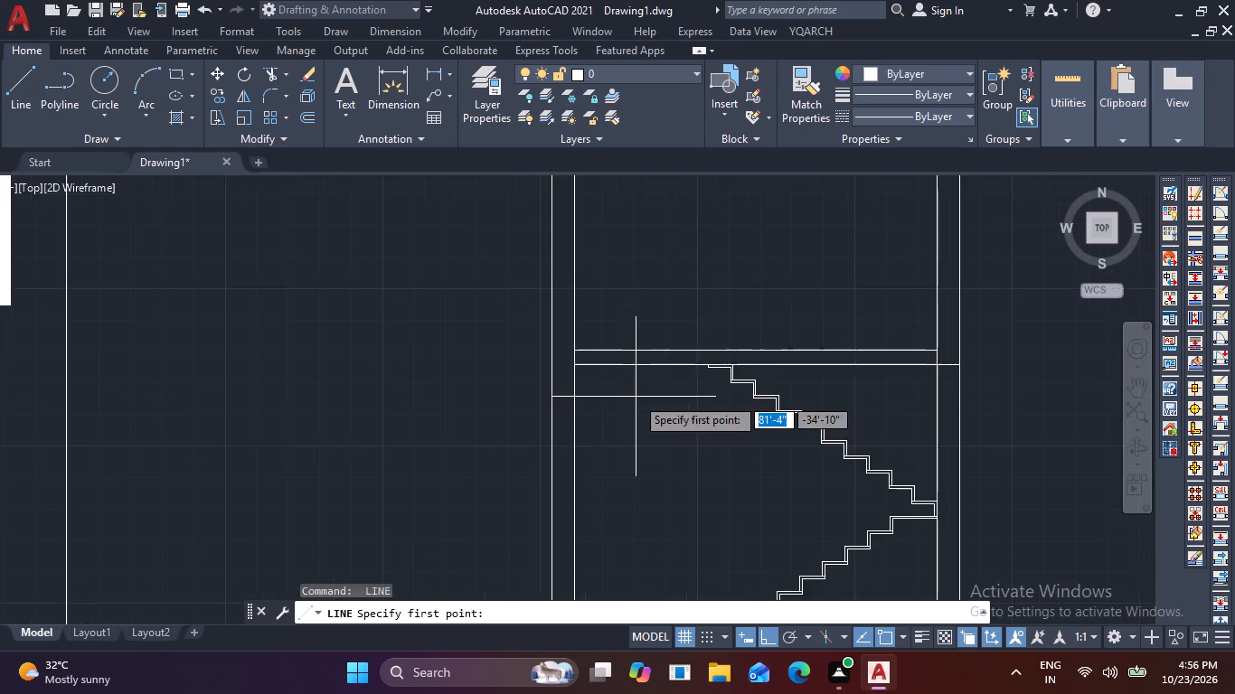
middle_click_drag(636, 397, 429, 340)
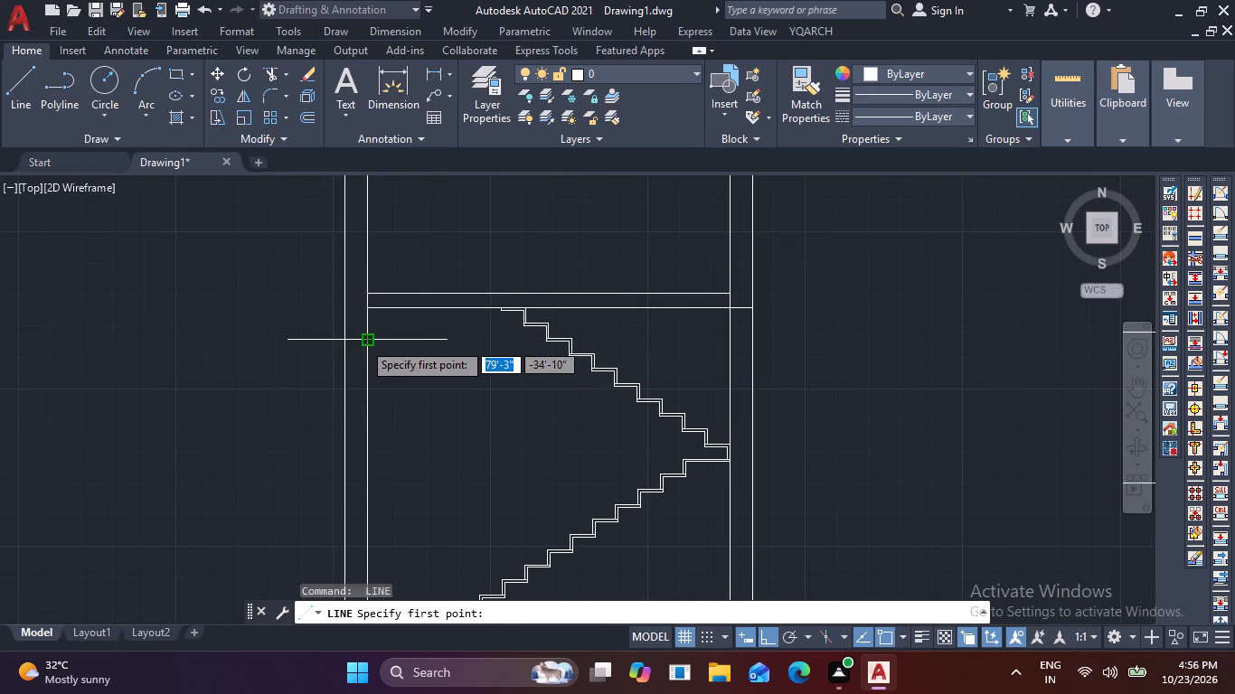
left_click(730, 341)
left_click(749, 342)
key("space")
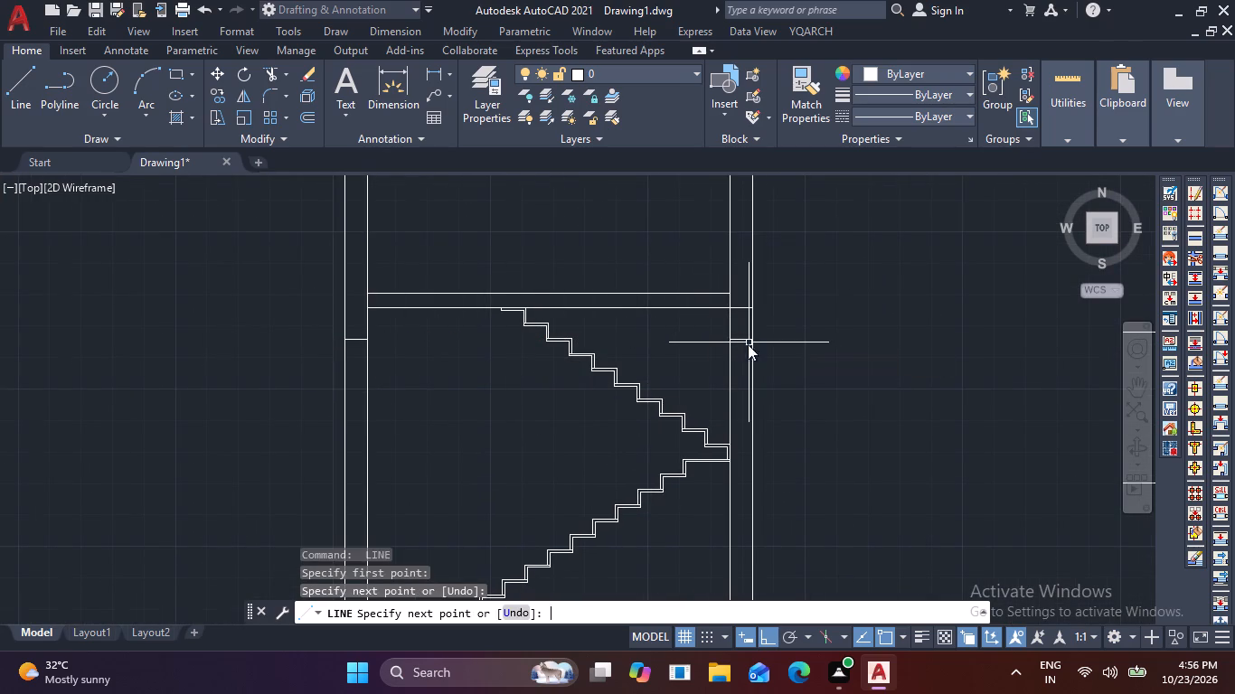
Extend the floor's upper edge at both ends to the outer faces of the left and right columns.
scroll(774, 329, "up", 1)
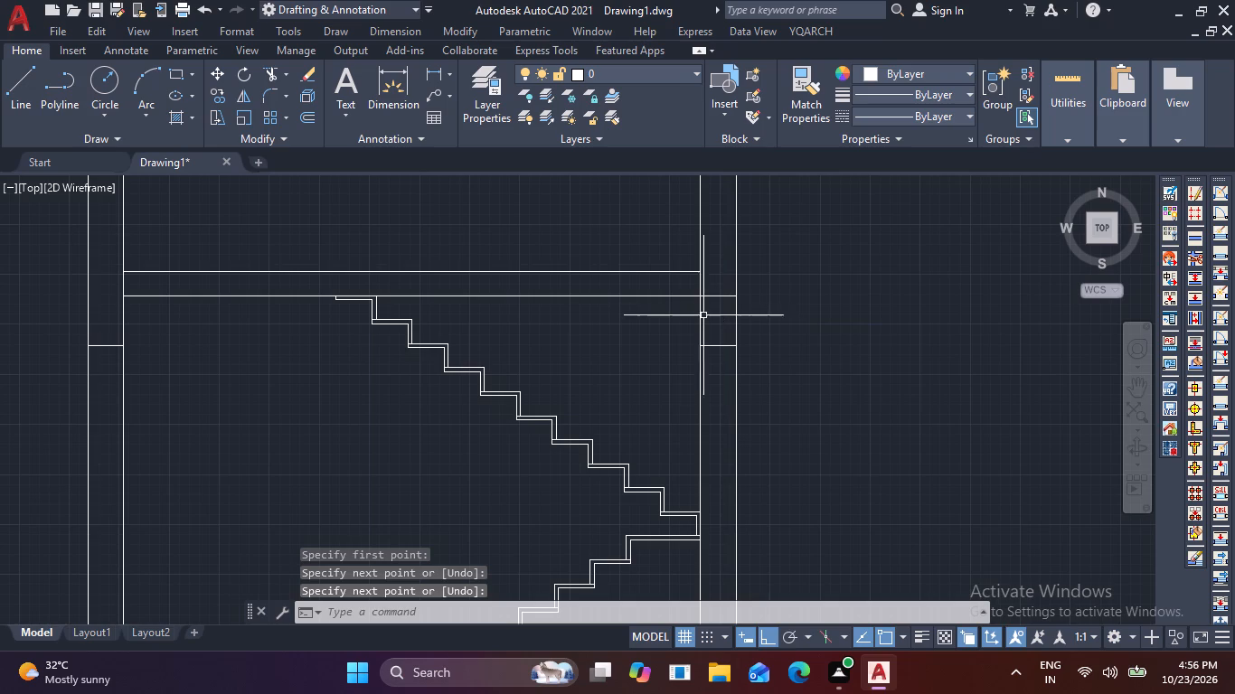
key("r")
key("Escape")
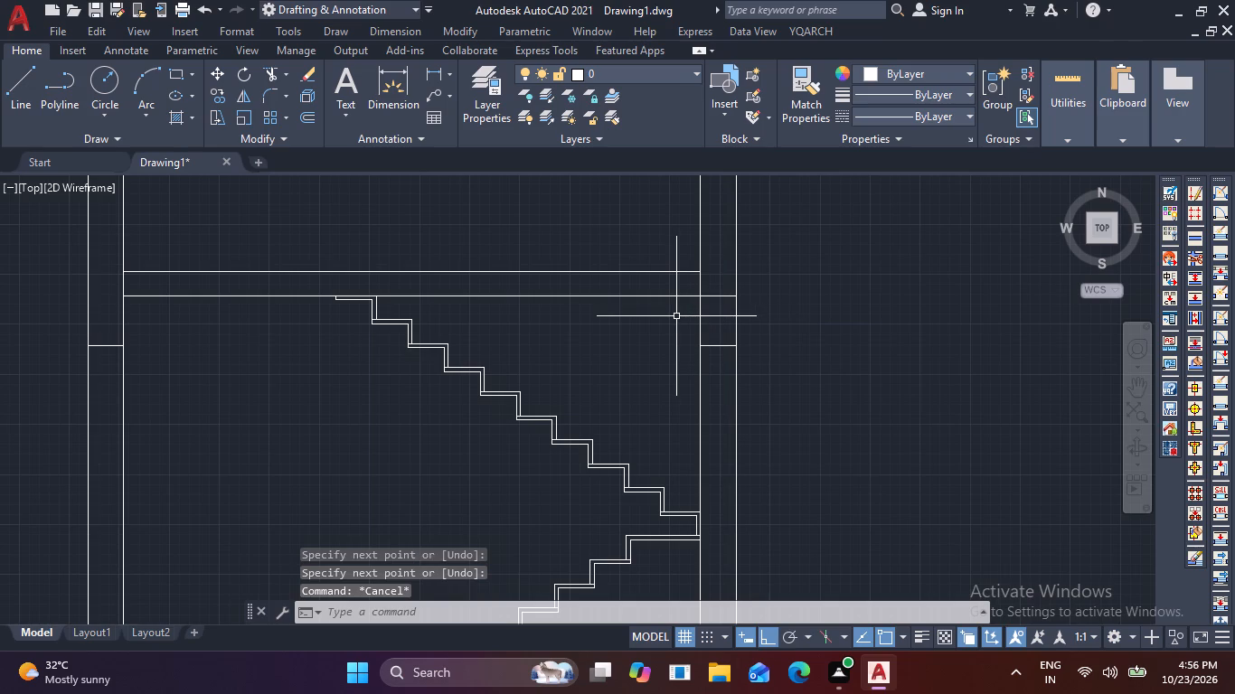
type("ec")
key("Escape")
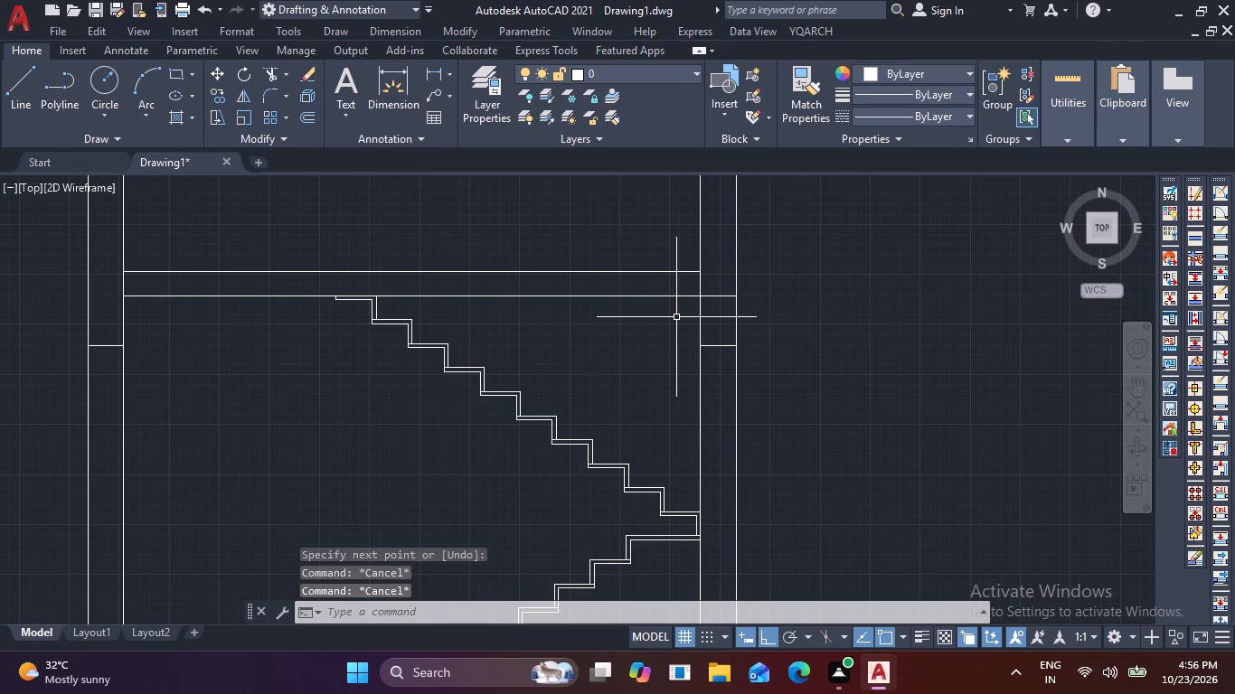
type("ex")
key("space")
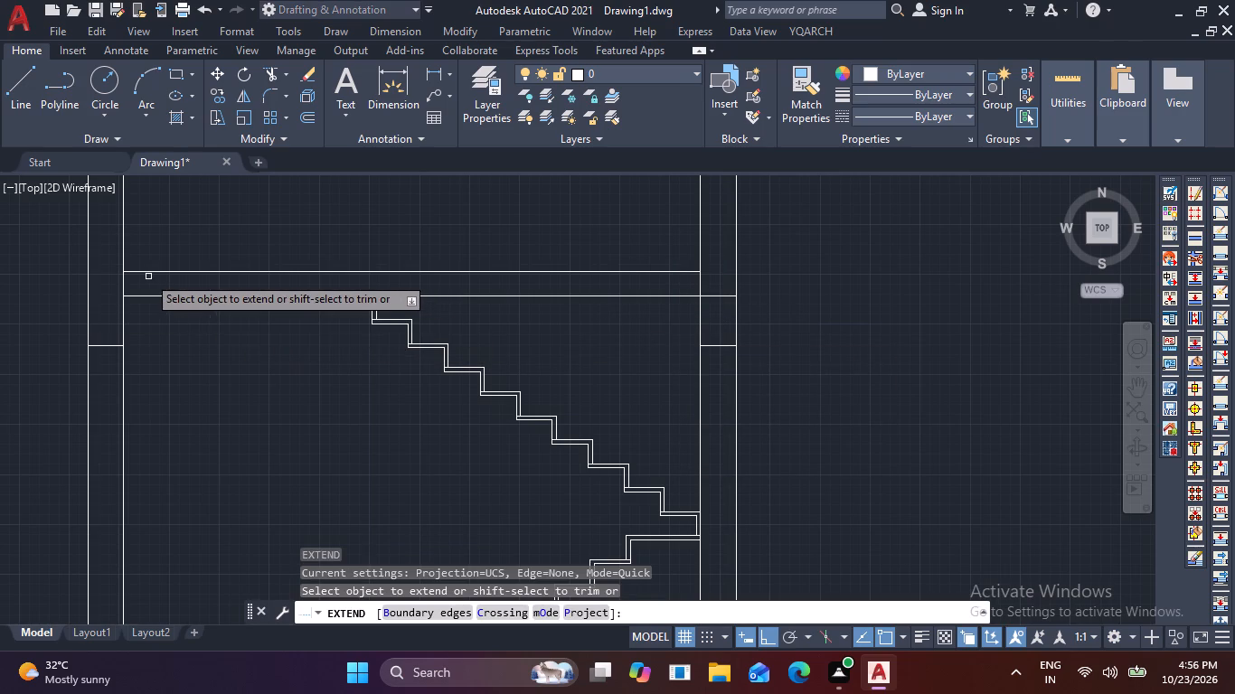
left_click(137, 268)
left_click(178, 282)
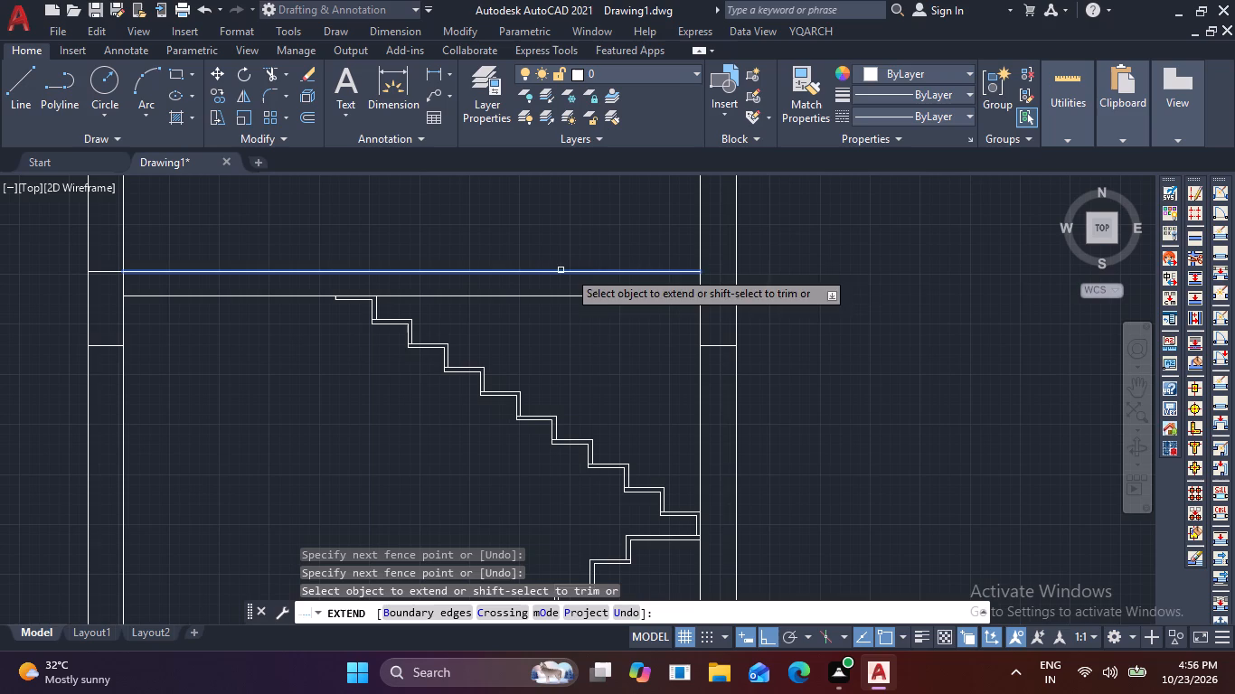
left_click(686, 274)
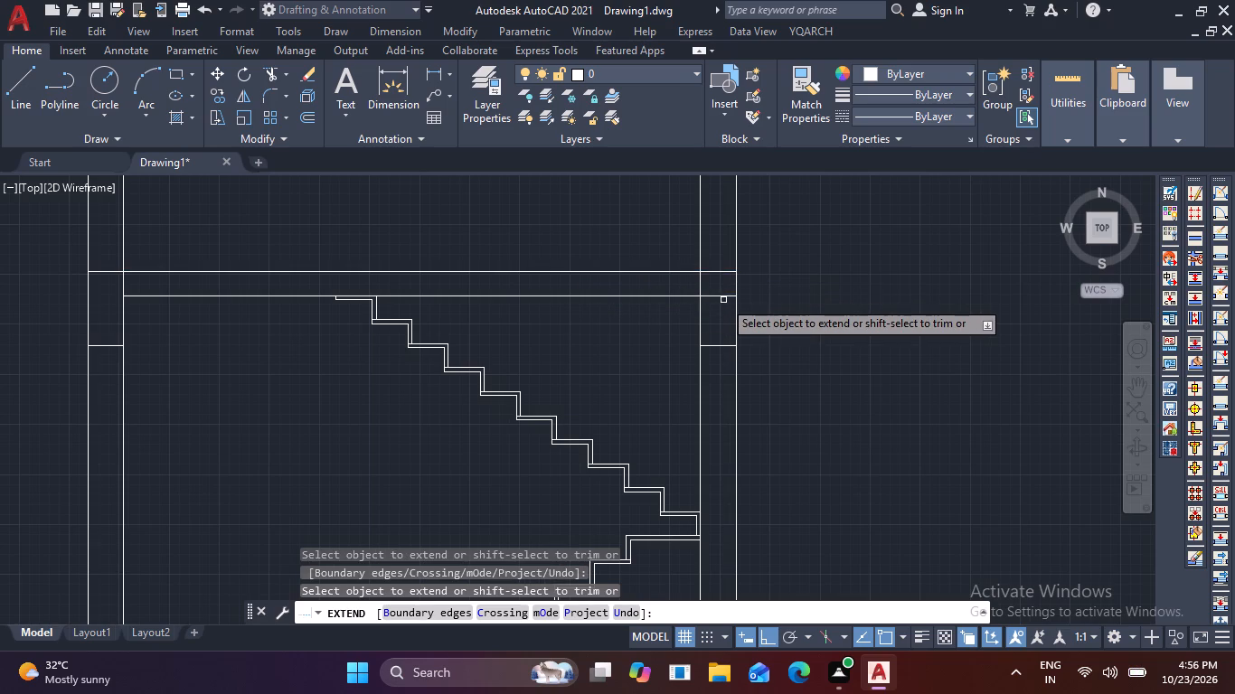
Trim the floor's lower edge inside the right column and both columns' inner faces between the floor's two edges.
left_click(717, 292, "shift")
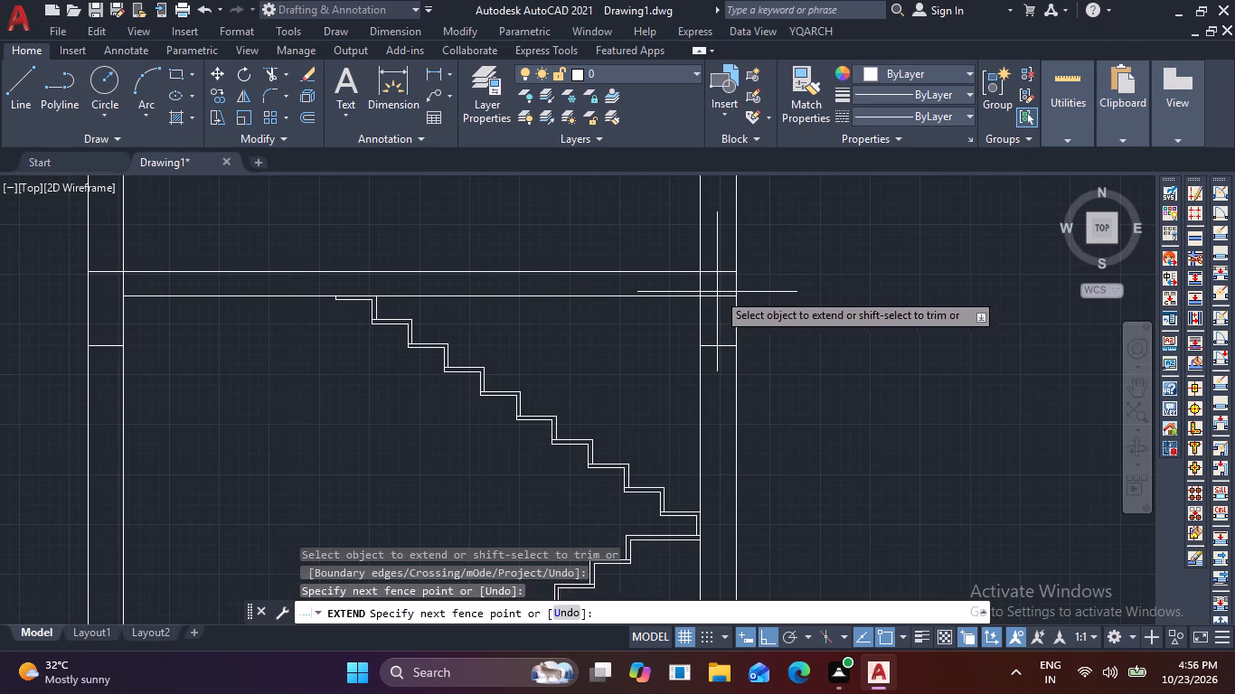
left_click(720, 304, "shift")
left_click(710, 290, "shift")
left_click(689, 286, "shift")
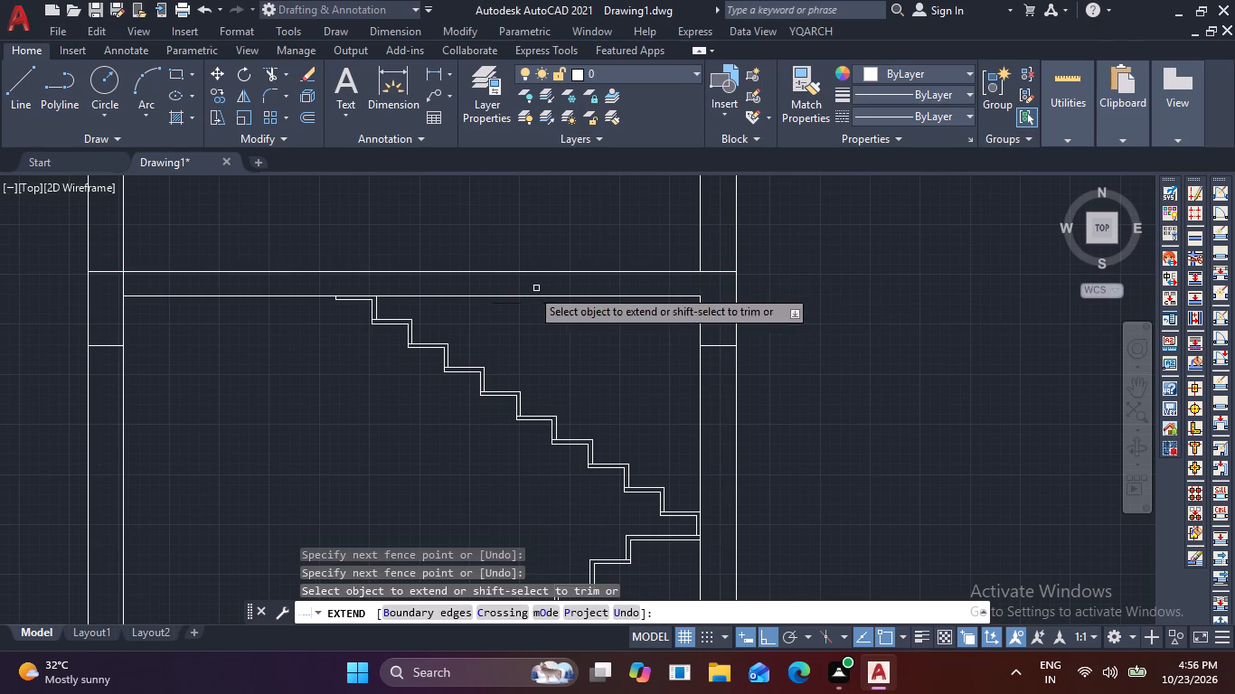
left_click(122, 287, "shift")
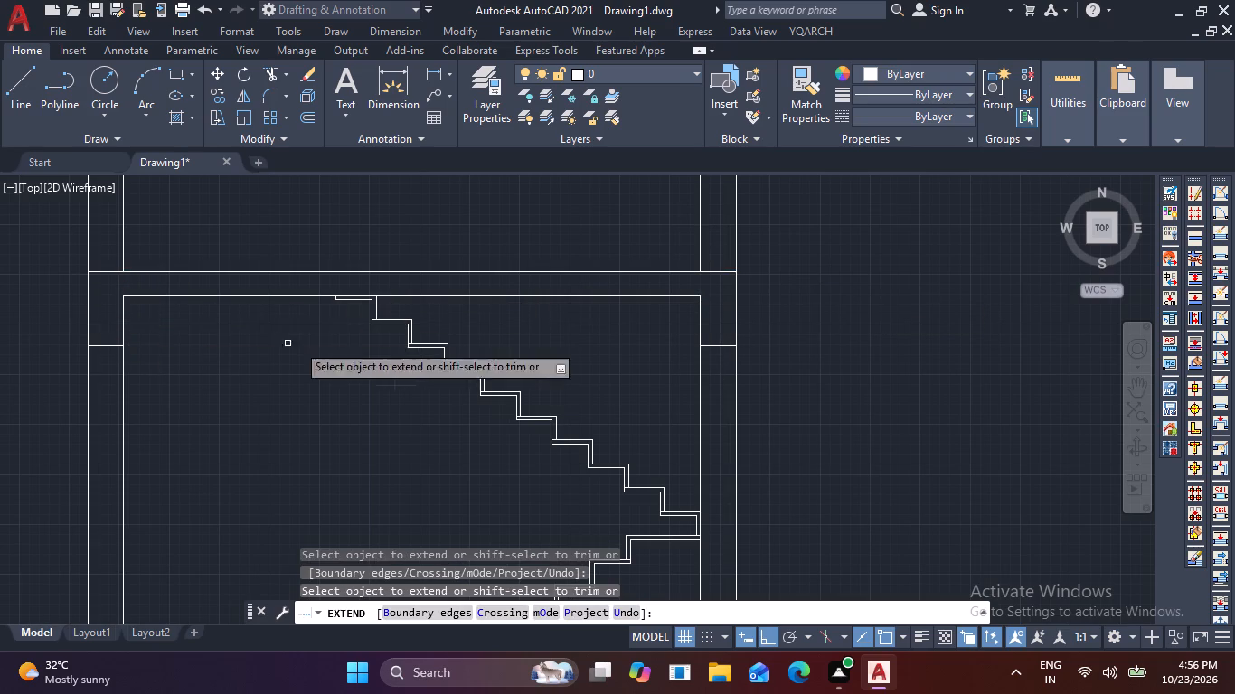
key("Escape")
key("Escape")
scroll(684, 392, "down", 1)
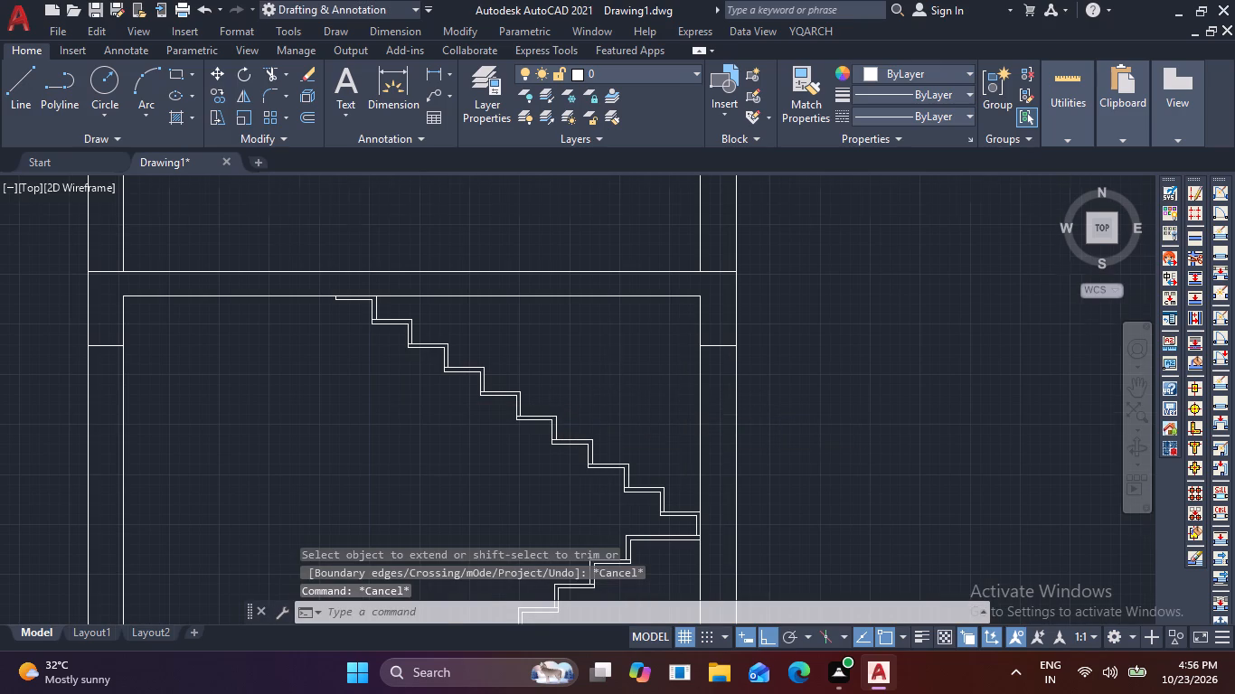
Draw a 2'6" vertical line up from the floor's upper edge, just beside the top of the upper flight.
key("l")
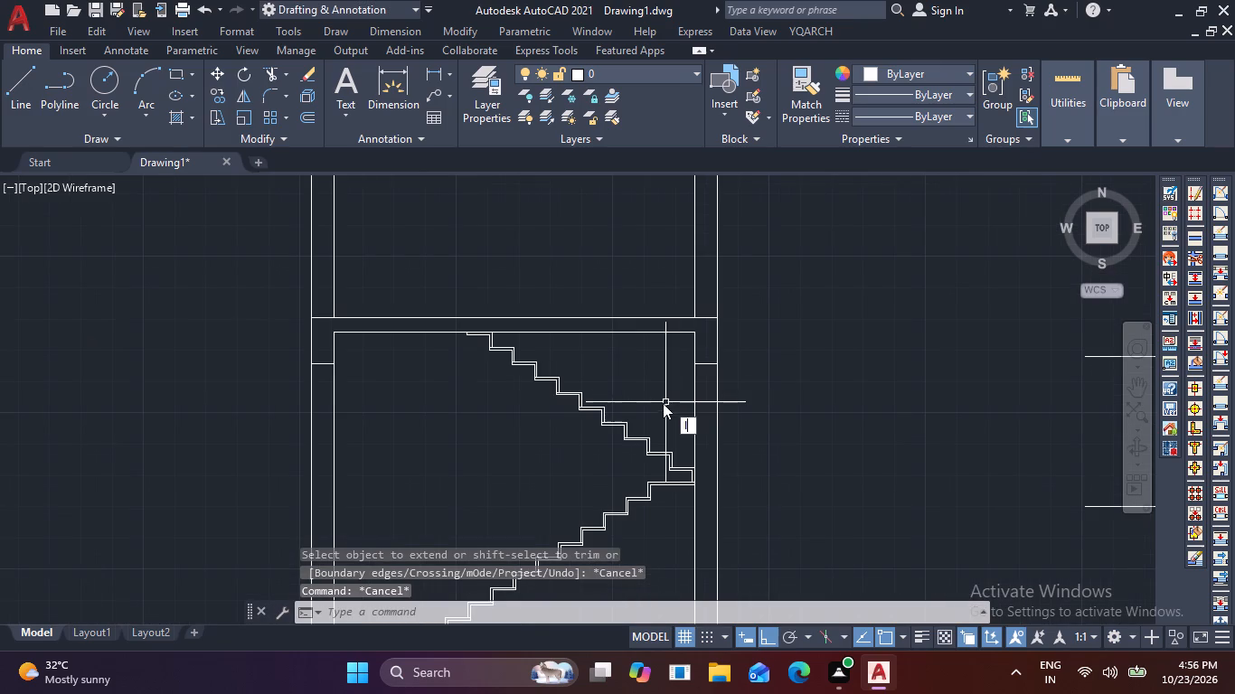
key("space")
scroll(496, 317, "up", 1)
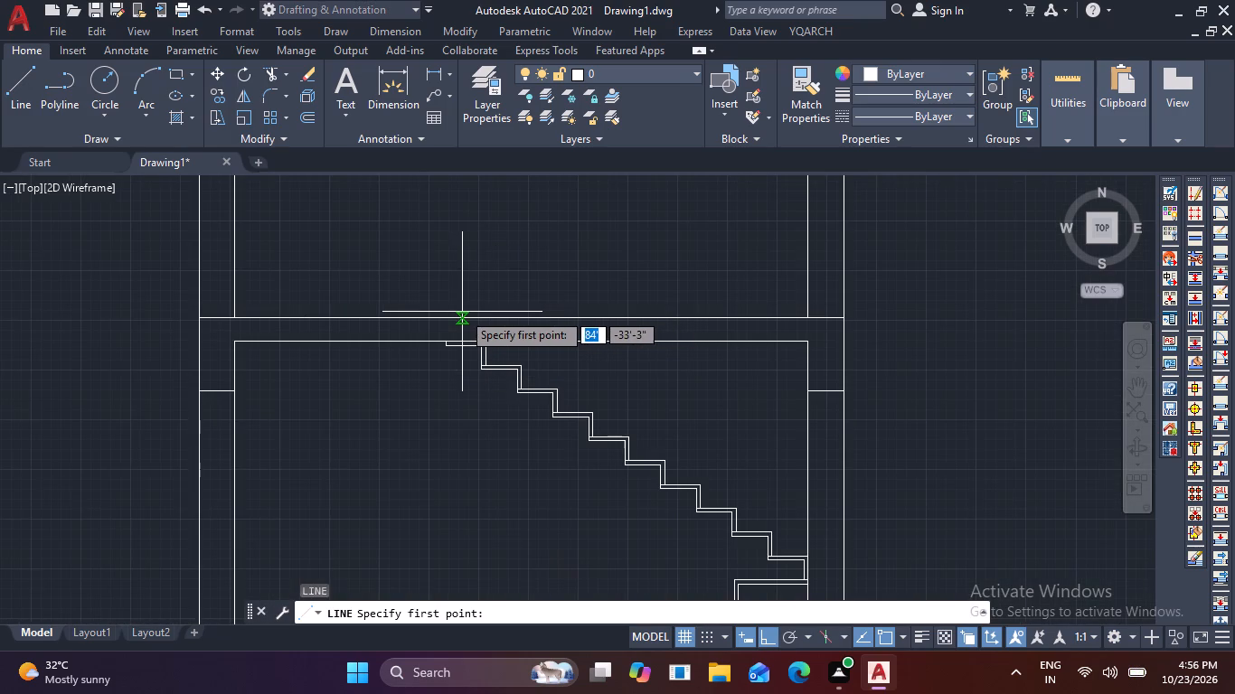
scroll(425, 309, "up", 2)
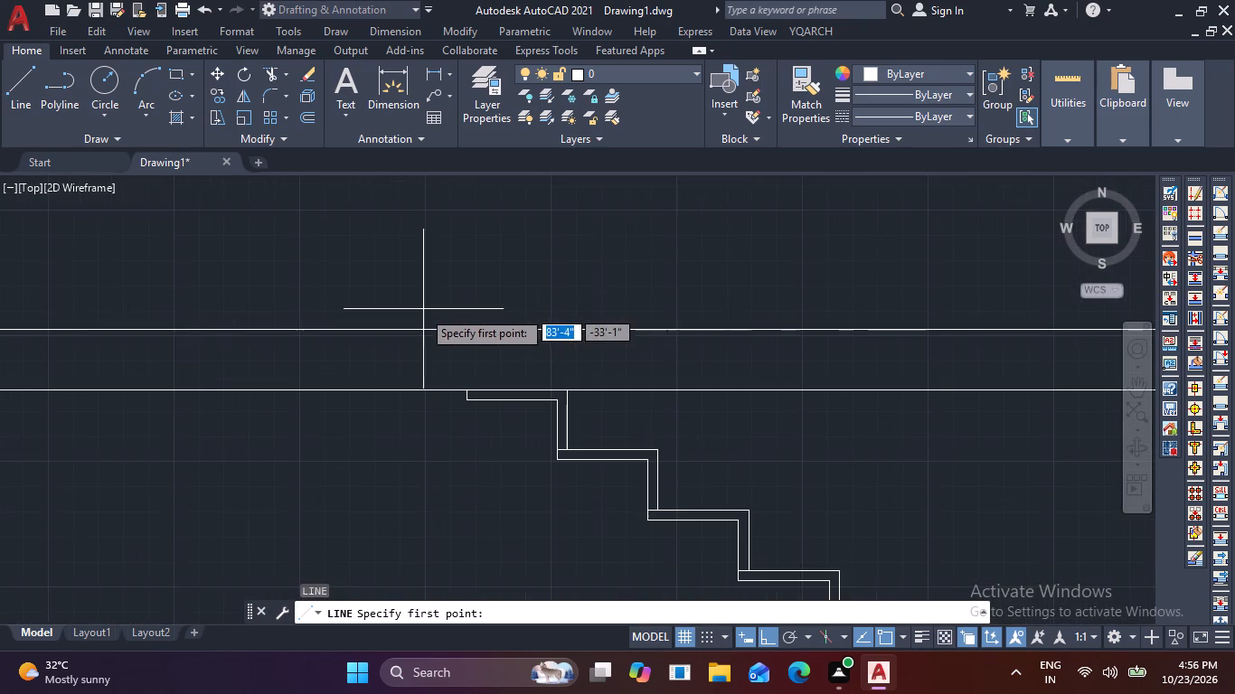
left_click(410, 330)
scroll(429, 215, "down", 2)
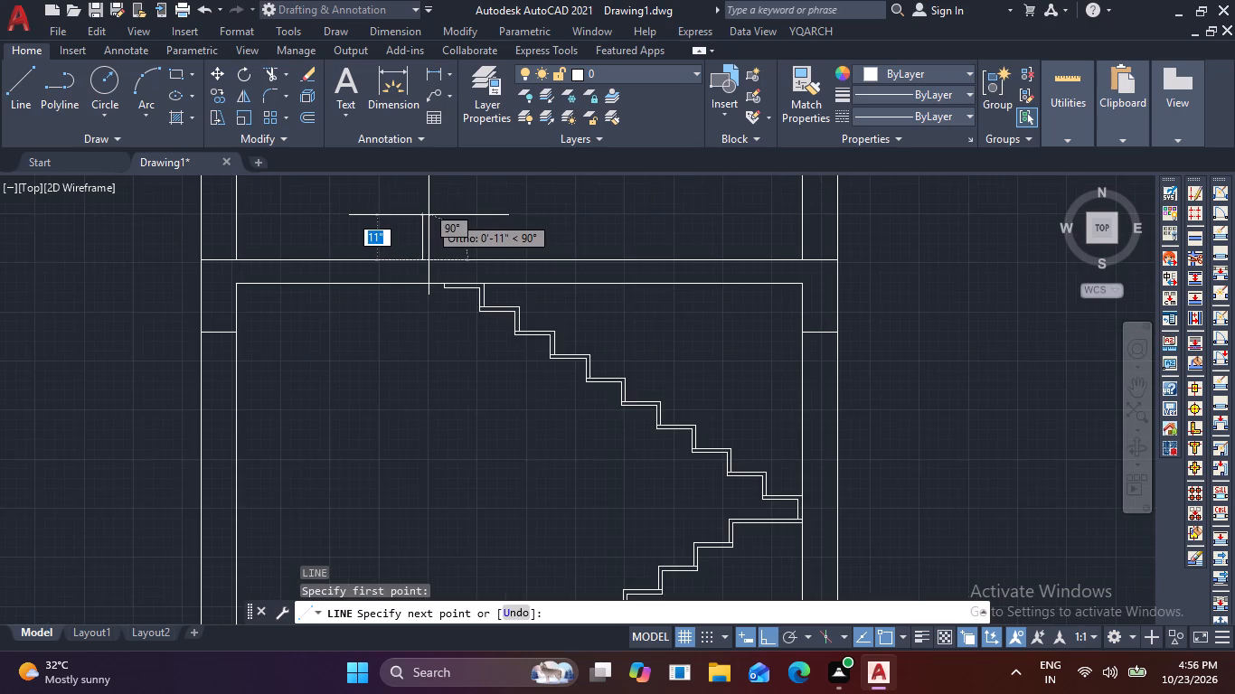
middle_click_drag(429, 215, 401, 365)
scroll(401, 365, "up", 1)
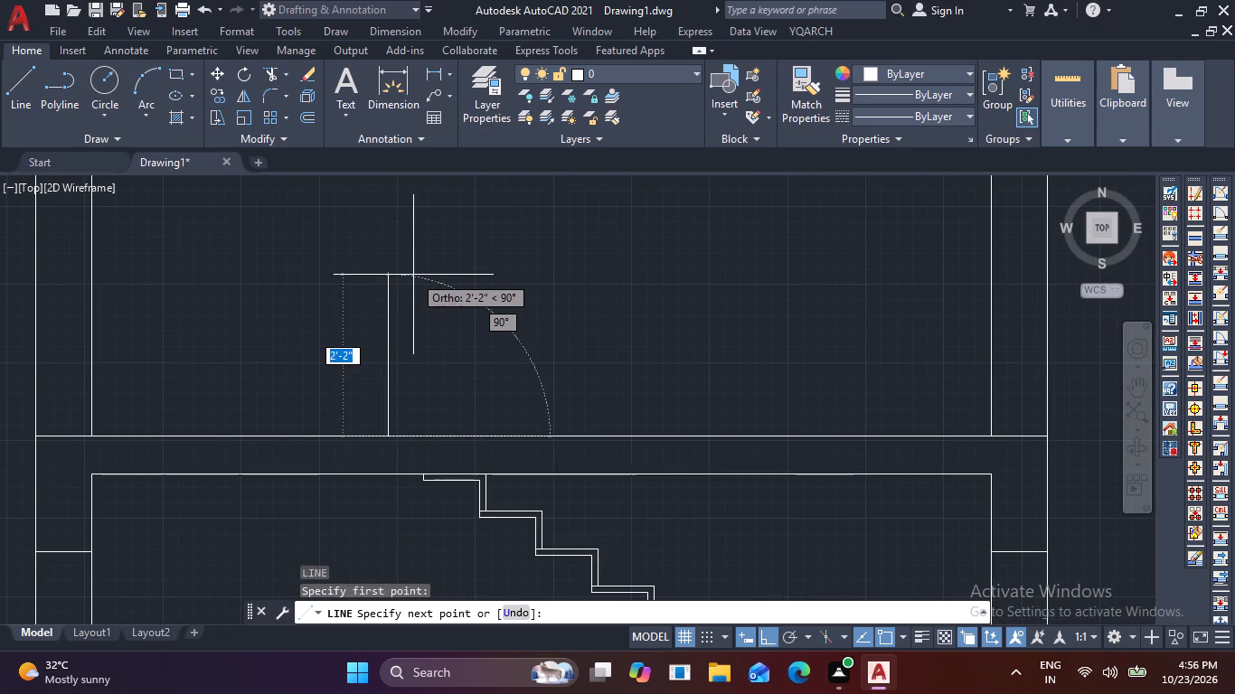
key("2")
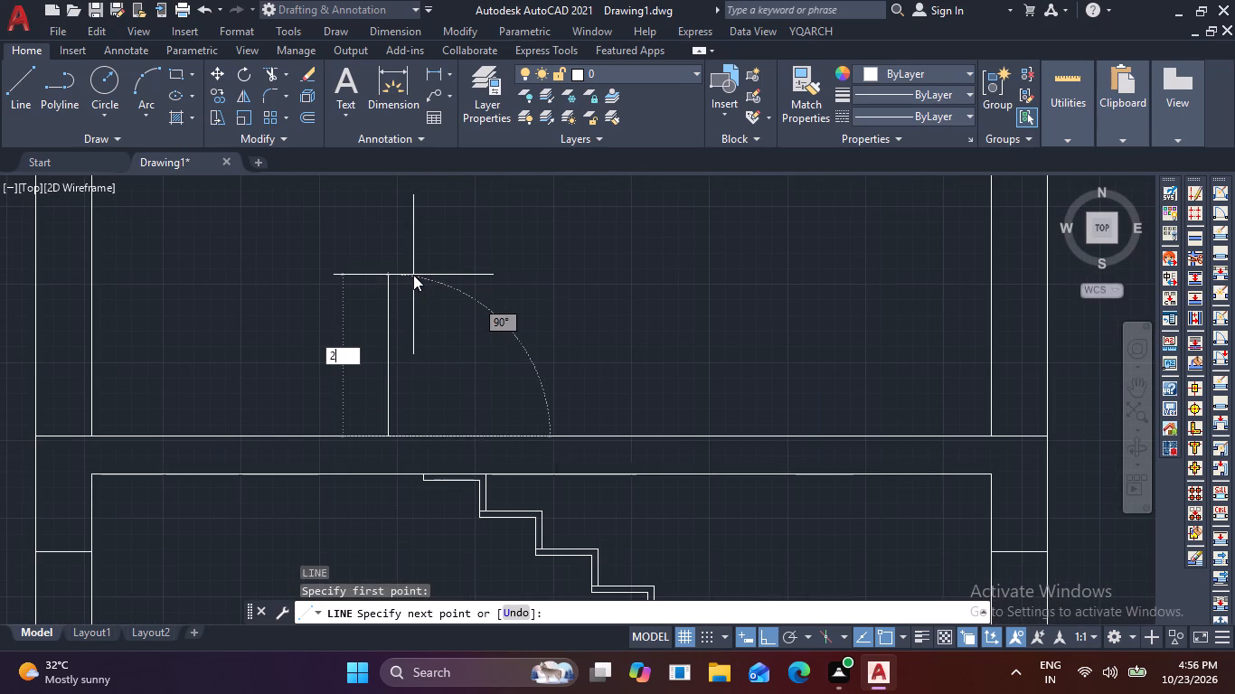
key("apostrophe")
type("6")
key("space")
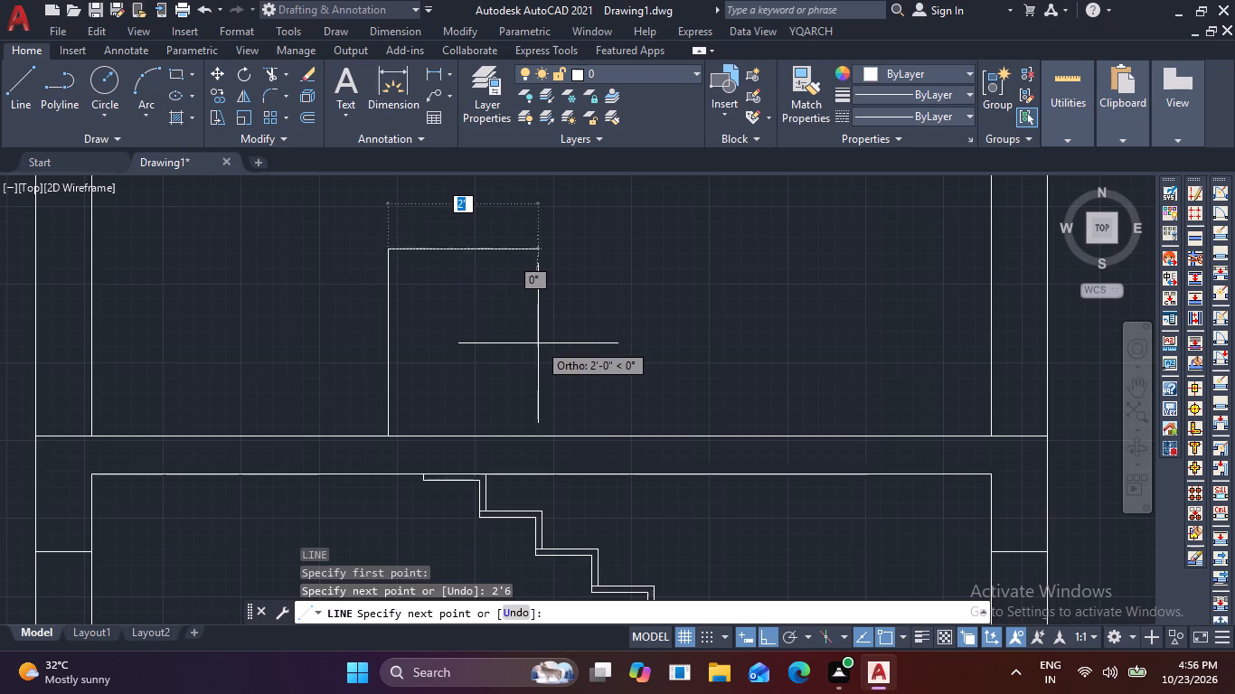
key("space")
Copy the 2'6" vertical line from its lower end onto the midpoints of five successive treads going down the upper flight.
left_click_drag(450, 371, 436, 366)
left_click(355, 329)
type("co")
key("space")
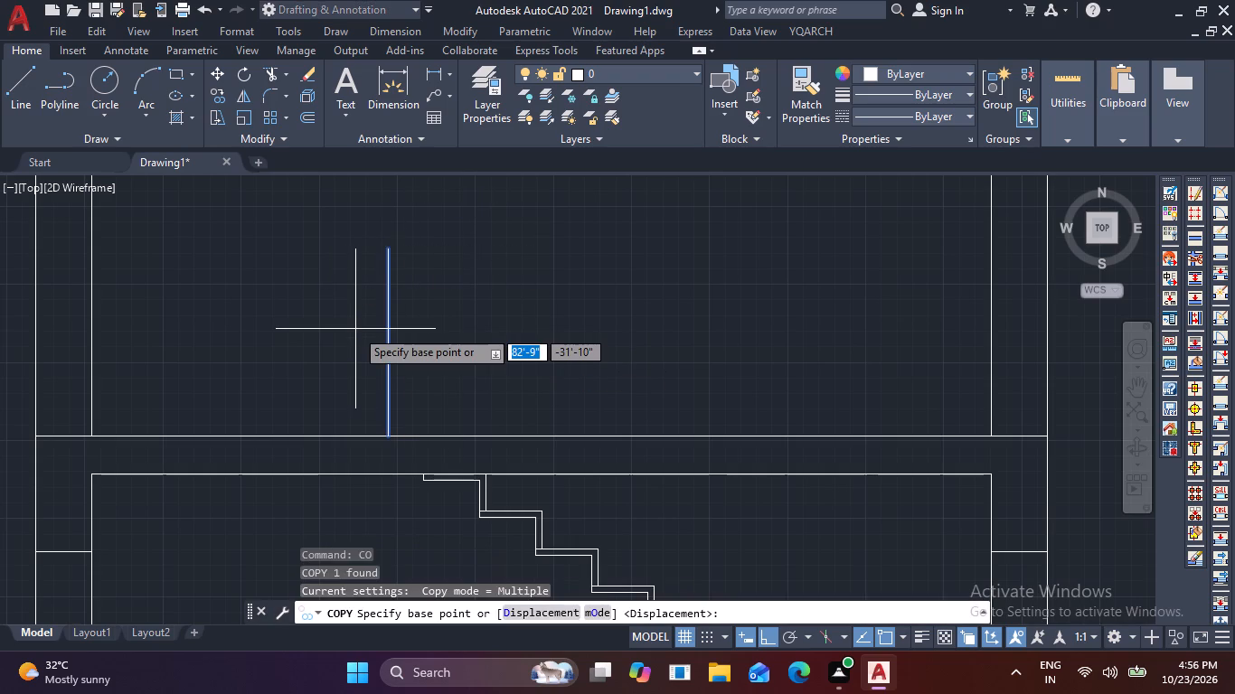
left_click(391, 436)
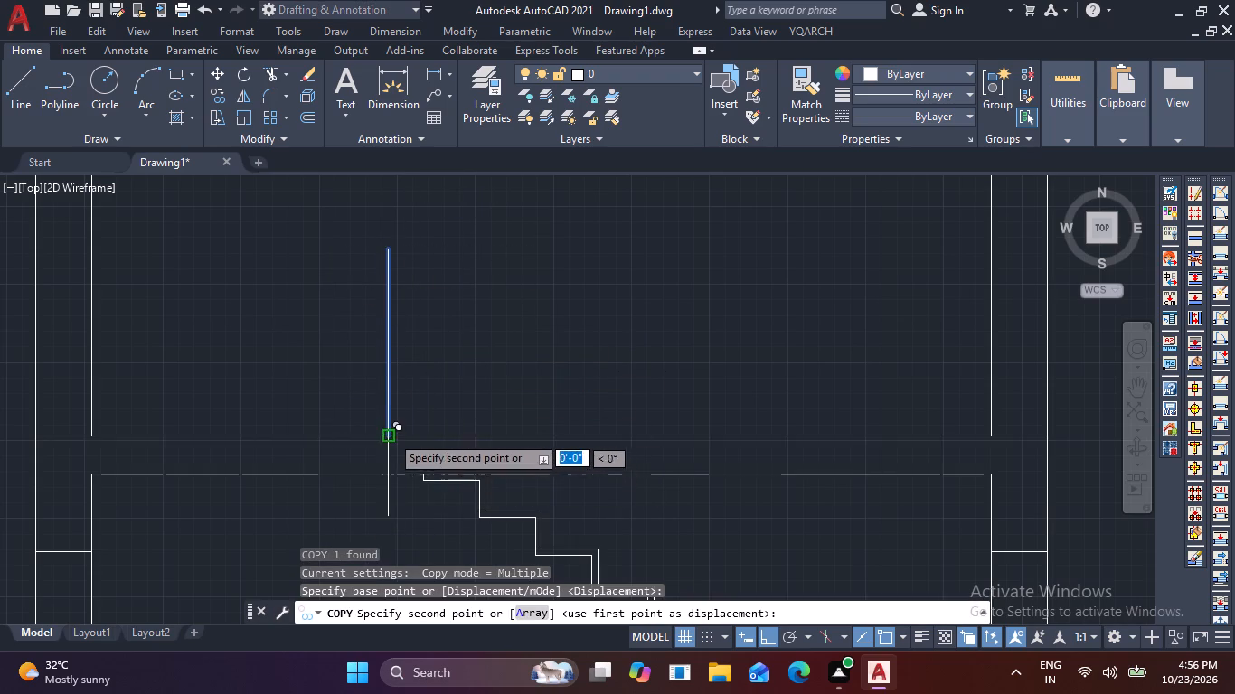
key("F8")
middle_click_drag(527, 514, 526, 491)
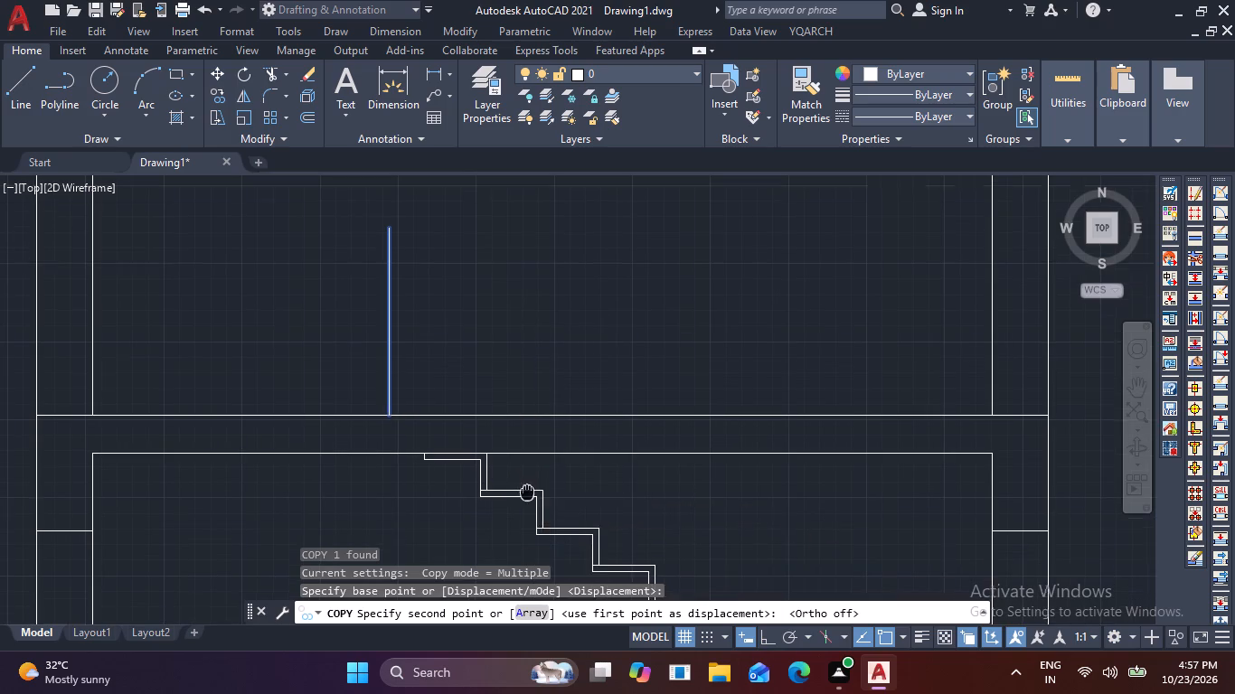
middle_click_drag(526, 491, 524, 483)
left_click(514, 477)
left_click(568, 516)
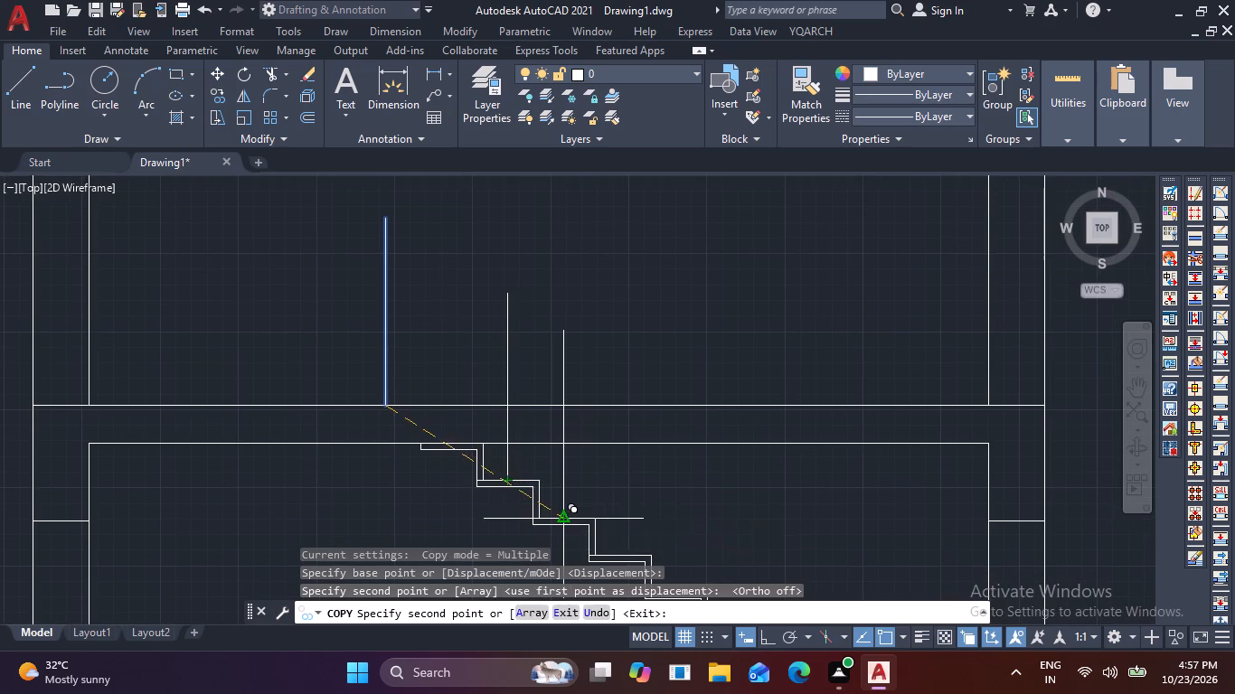
middle_click_drag(665, 541, 606, 437)
left_click(564, 458)
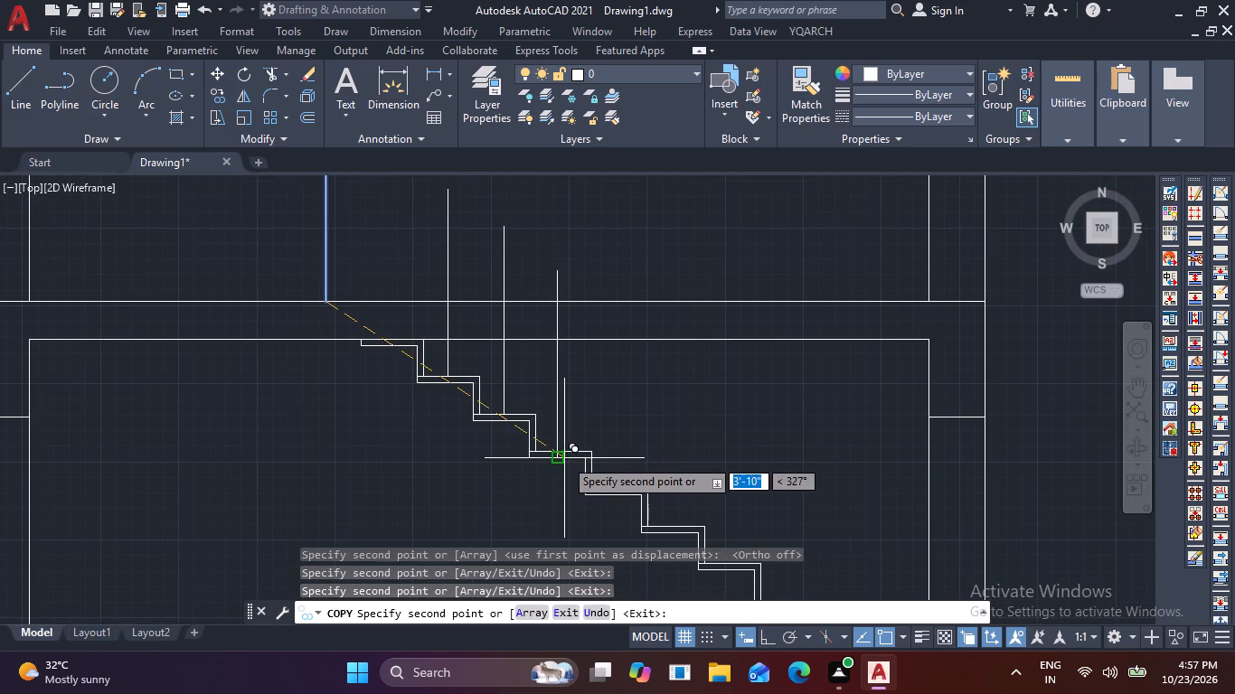
scroll(577, 474, "up", 3)
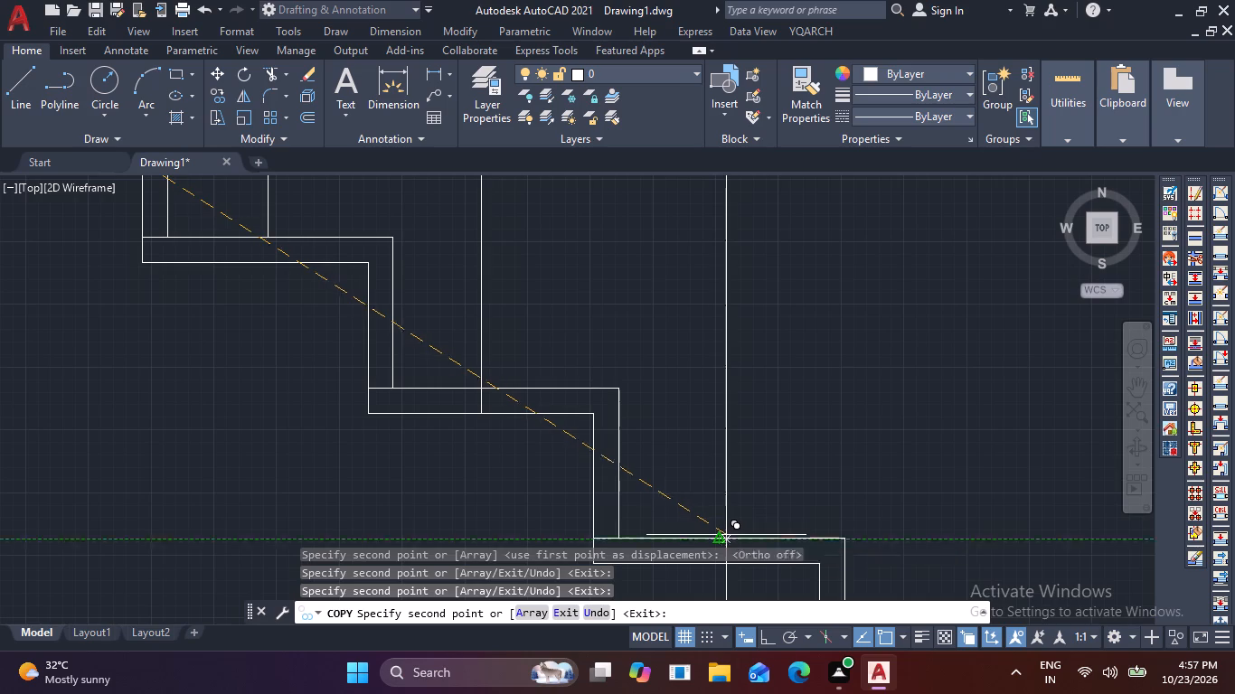
left_click(720, 537)
scroll(816, 516, "down", 1)
middle_click_drag(815, 522, 450, 296)
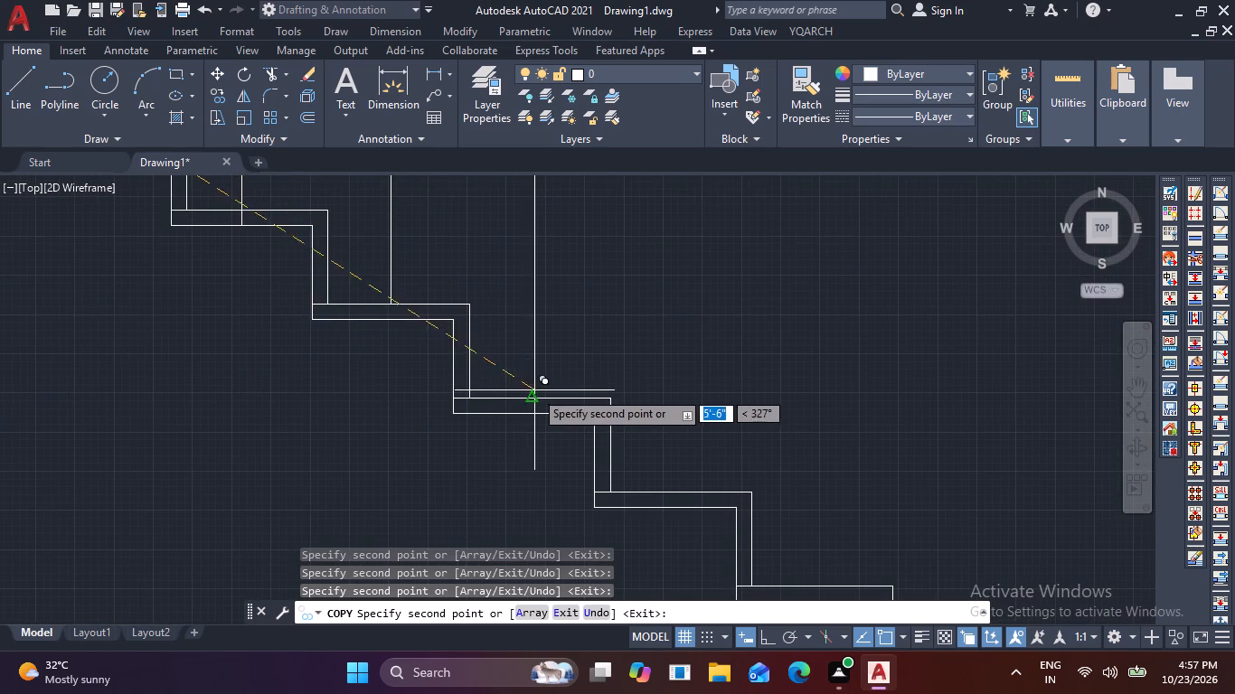
left_click(528, 402)
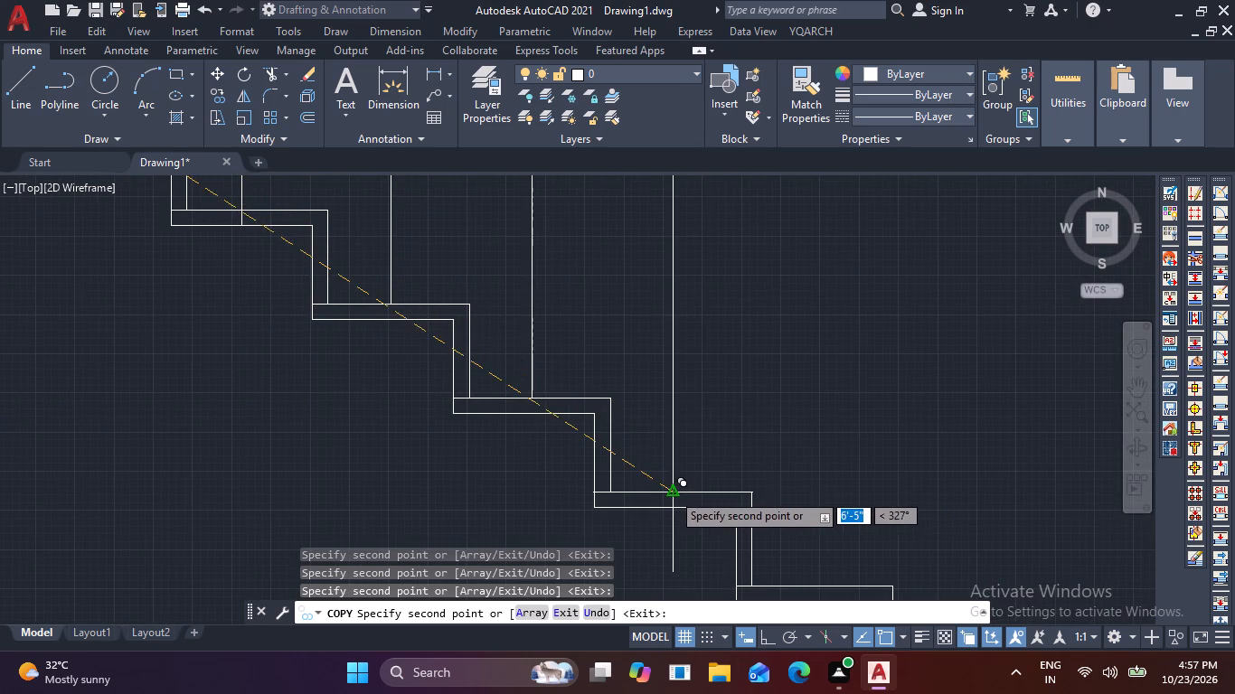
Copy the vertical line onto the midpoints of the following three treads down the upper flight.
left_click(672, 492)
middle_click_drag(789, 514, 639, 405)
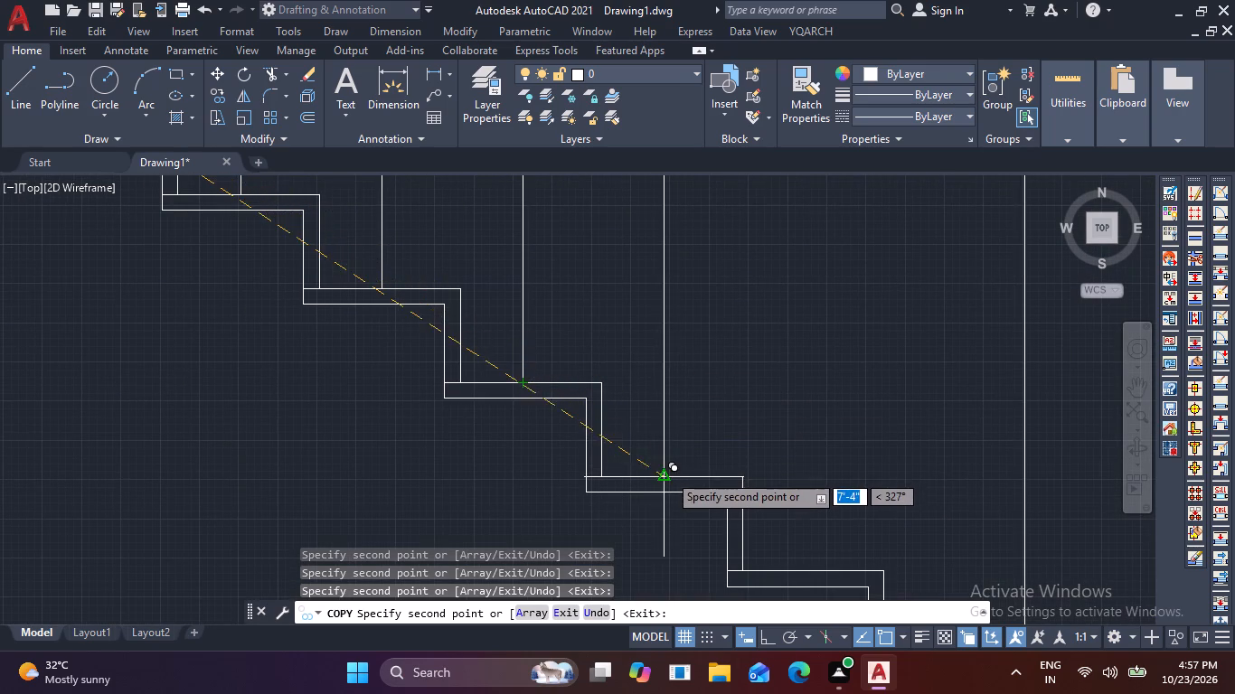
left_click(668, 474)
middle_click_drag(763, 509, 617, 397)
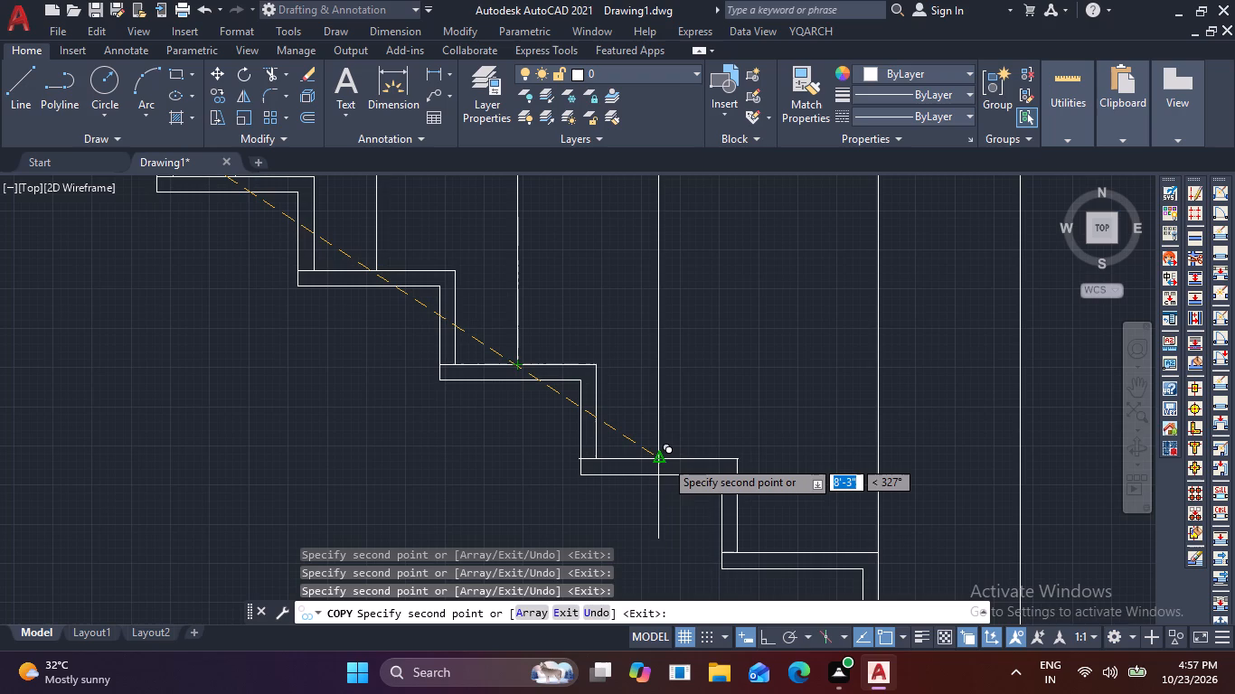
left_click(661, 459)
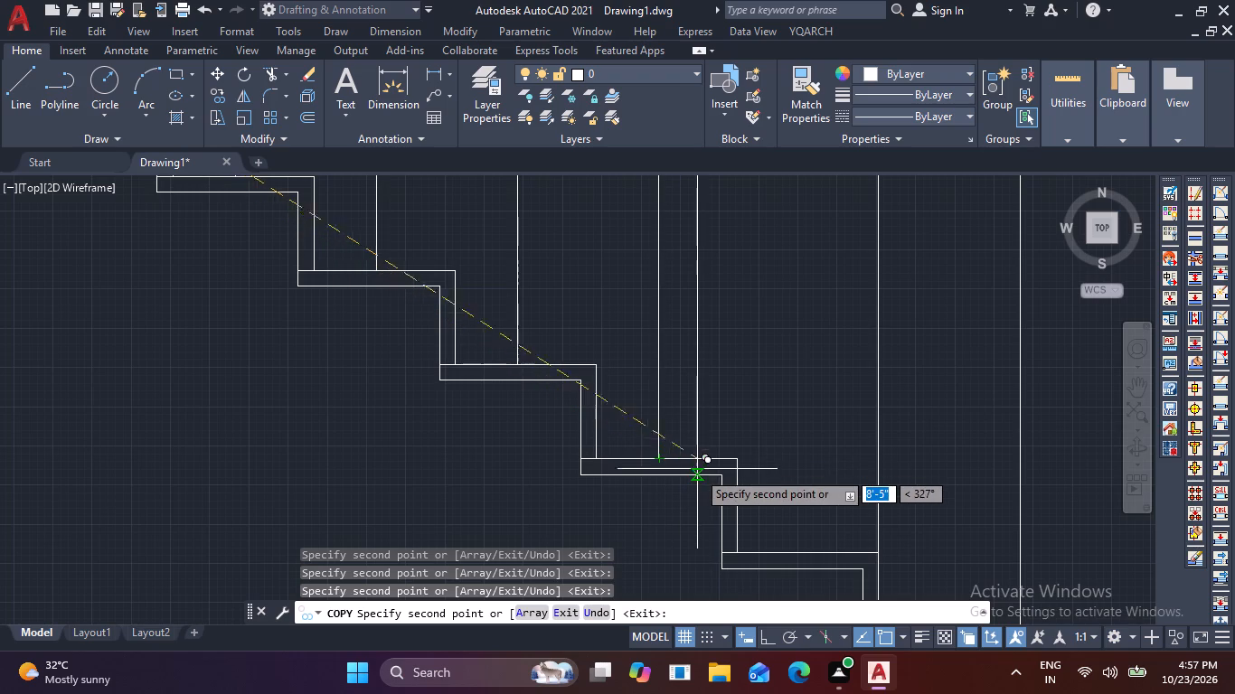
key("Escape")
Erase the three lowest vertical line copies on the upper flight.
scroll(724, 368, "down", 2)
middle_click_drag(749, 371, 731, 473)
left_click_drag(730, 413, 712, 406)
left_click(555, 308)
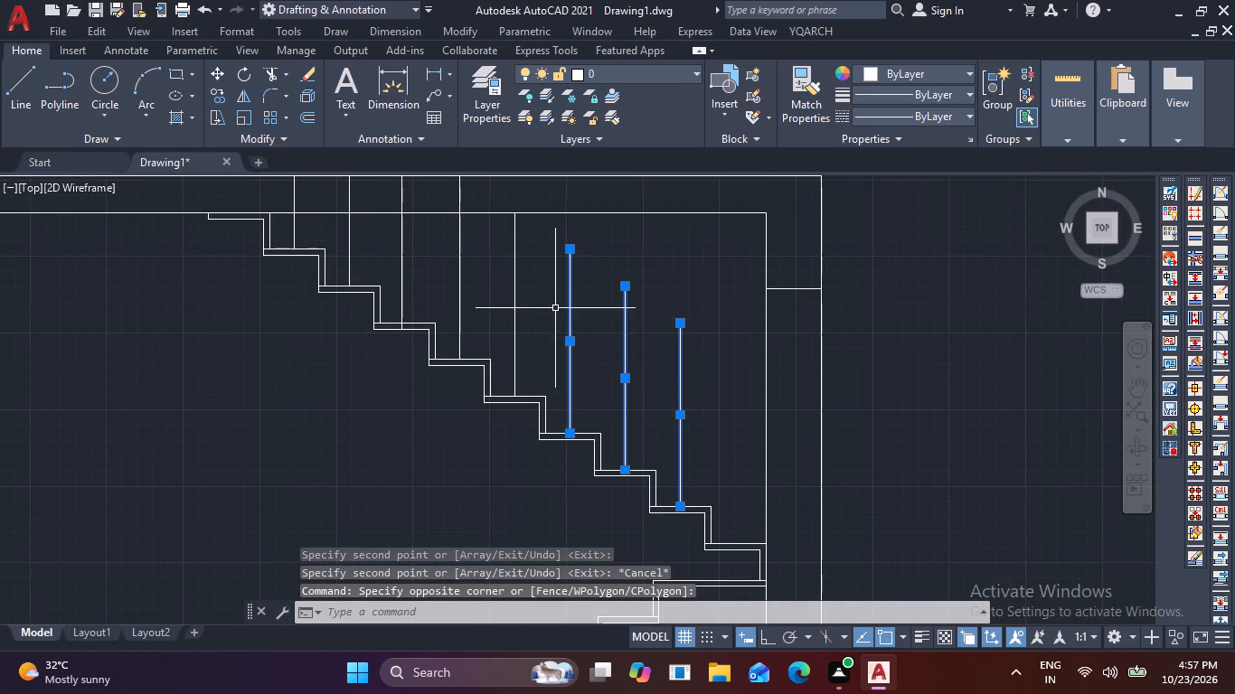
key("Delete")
Move the third copied vertical line up so its lower end sits on its tread's top edge instead of the underside.
scroll(375, 323, "up", 2)
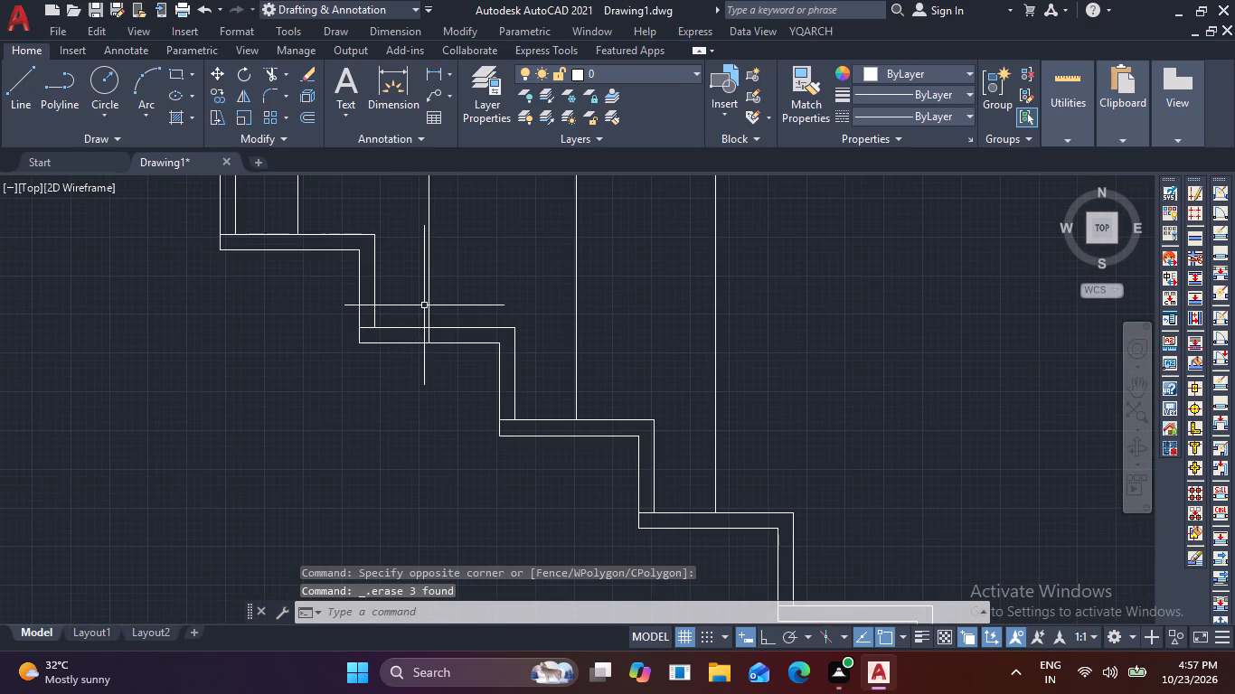
left_click(457, 307)
left_click(429, 286)
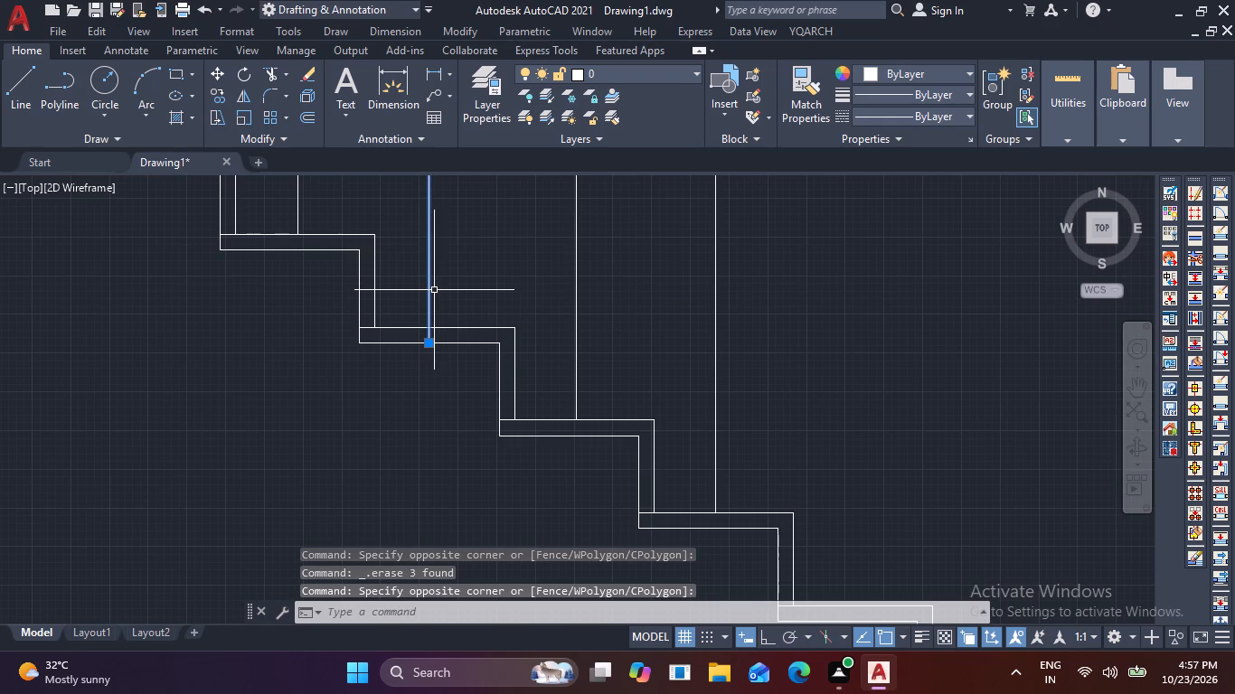
key("m")
key("space")
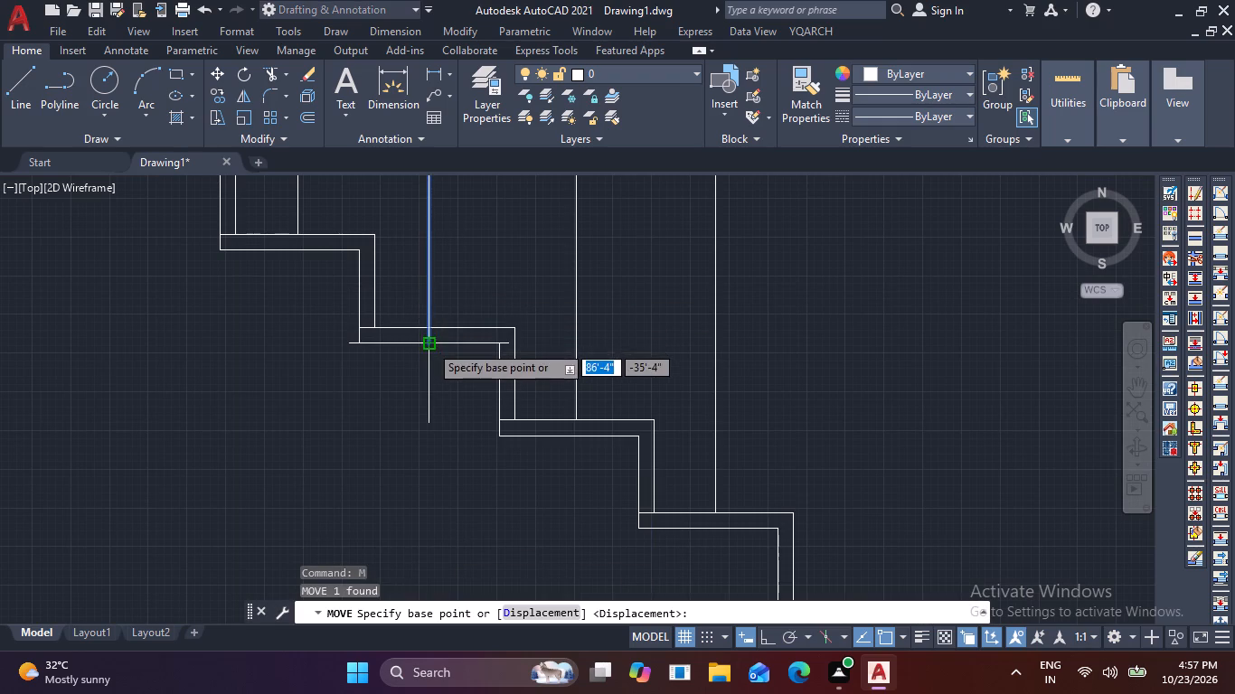
left_click(429, 344)
left_click(431, 328)
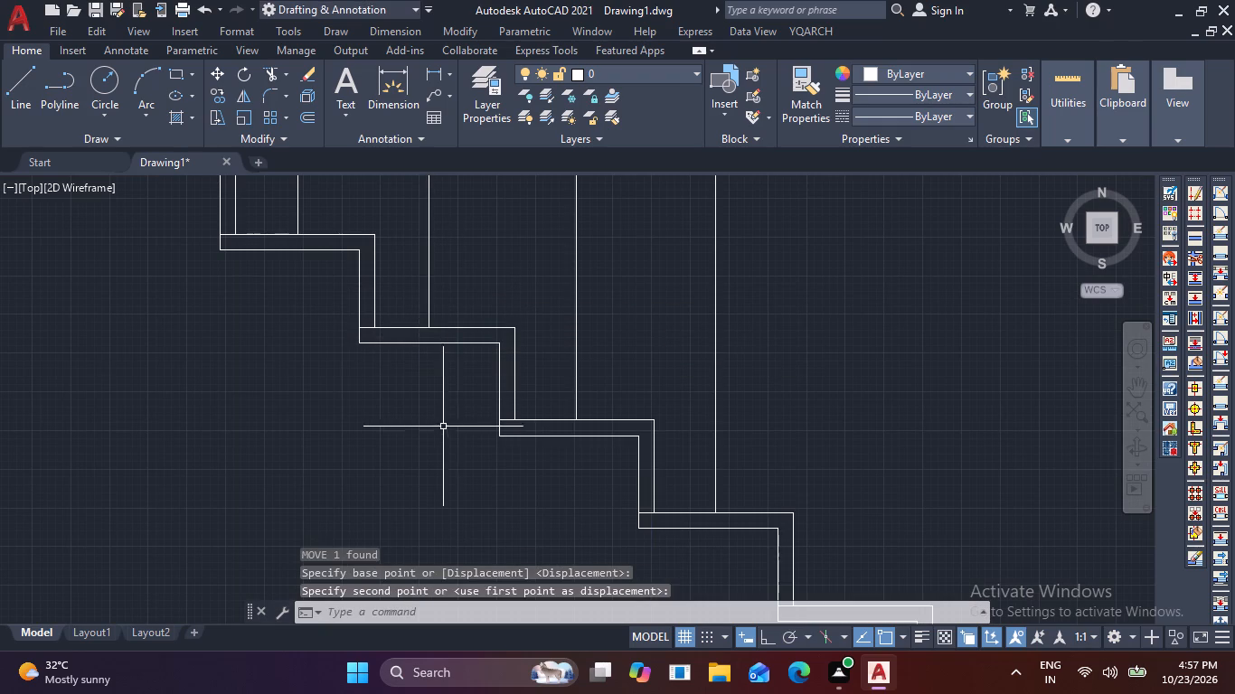
scroll(514, 389, "down", 2)
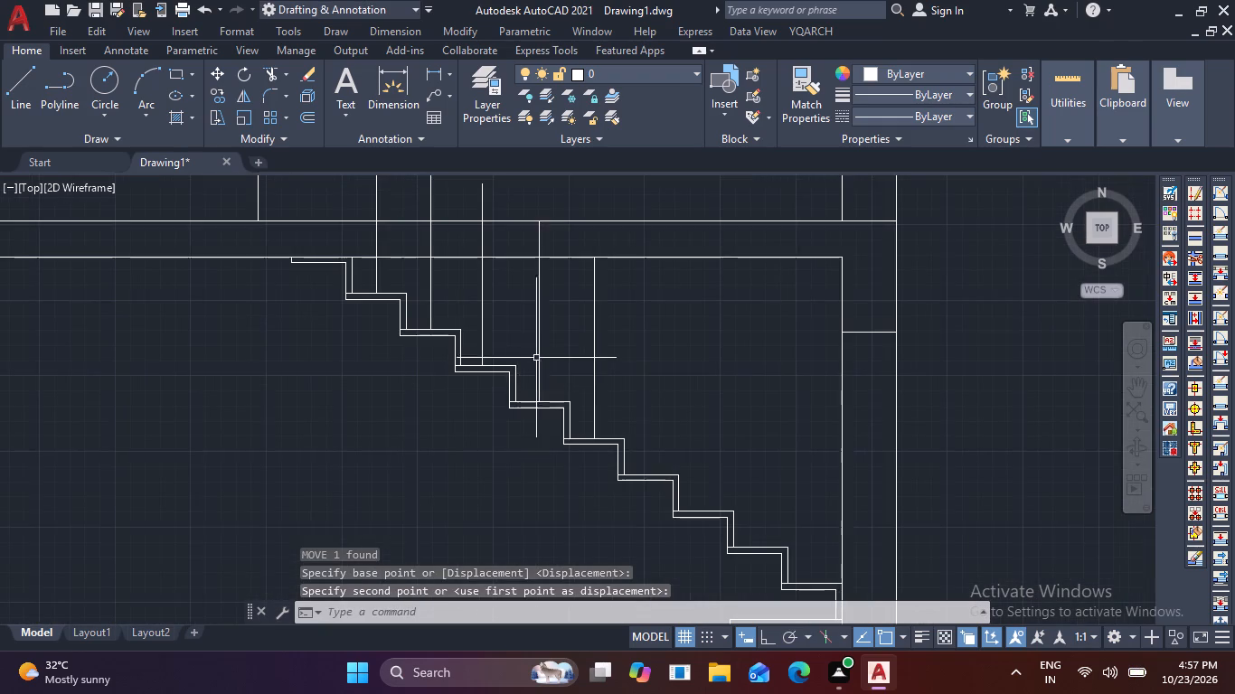
Draw the upper flight's handrail from the lowest vertical's top along the other tops, extended upslope and continued horizontally to the post above the slab.
middle_click_drag(569, 344, 552, 472)
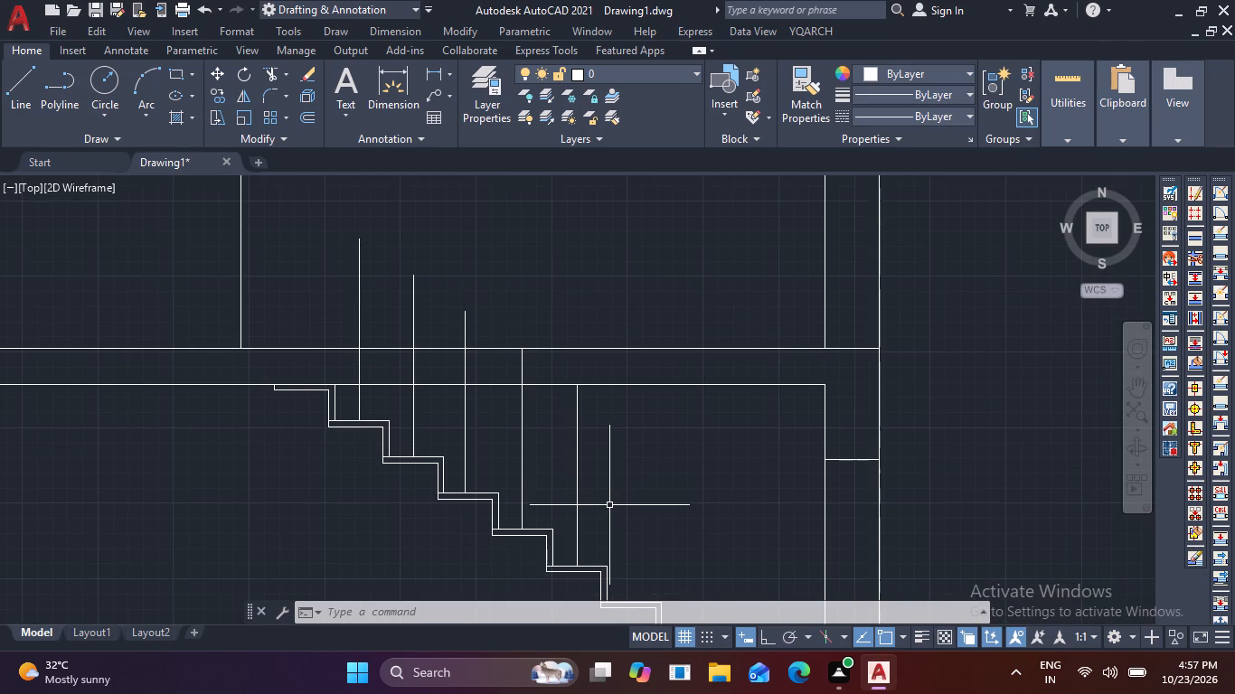
key("l")
key("space")
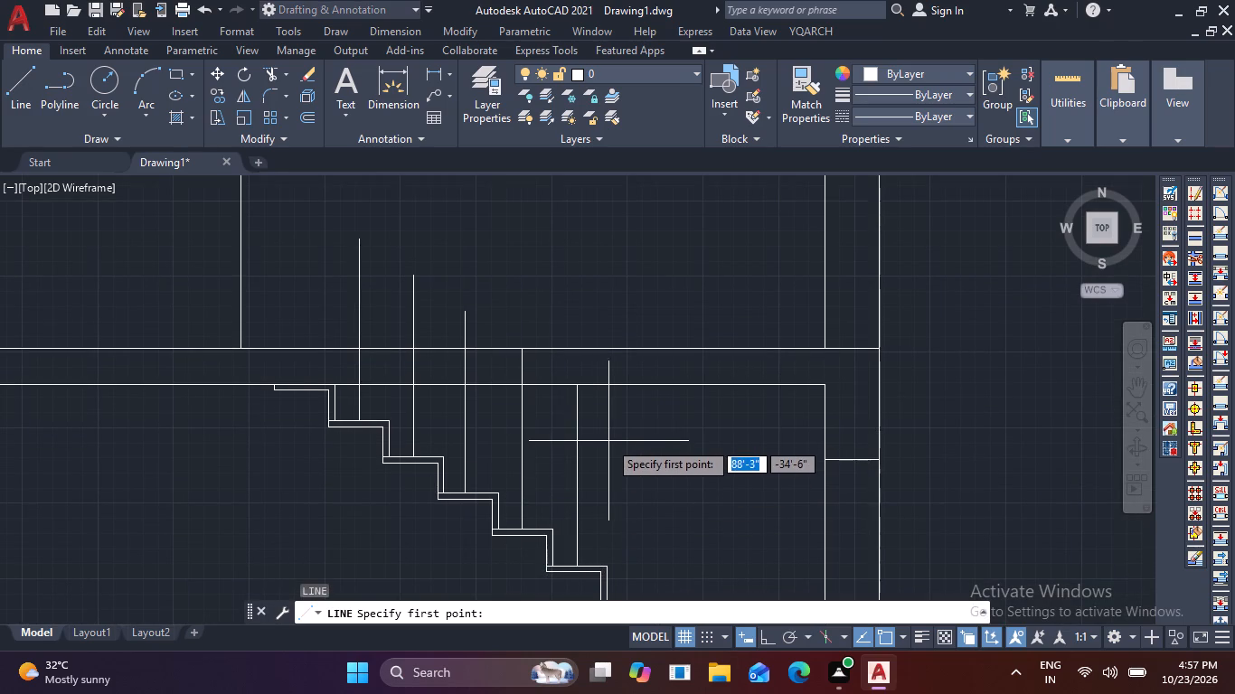
key("Escape")
key("l")
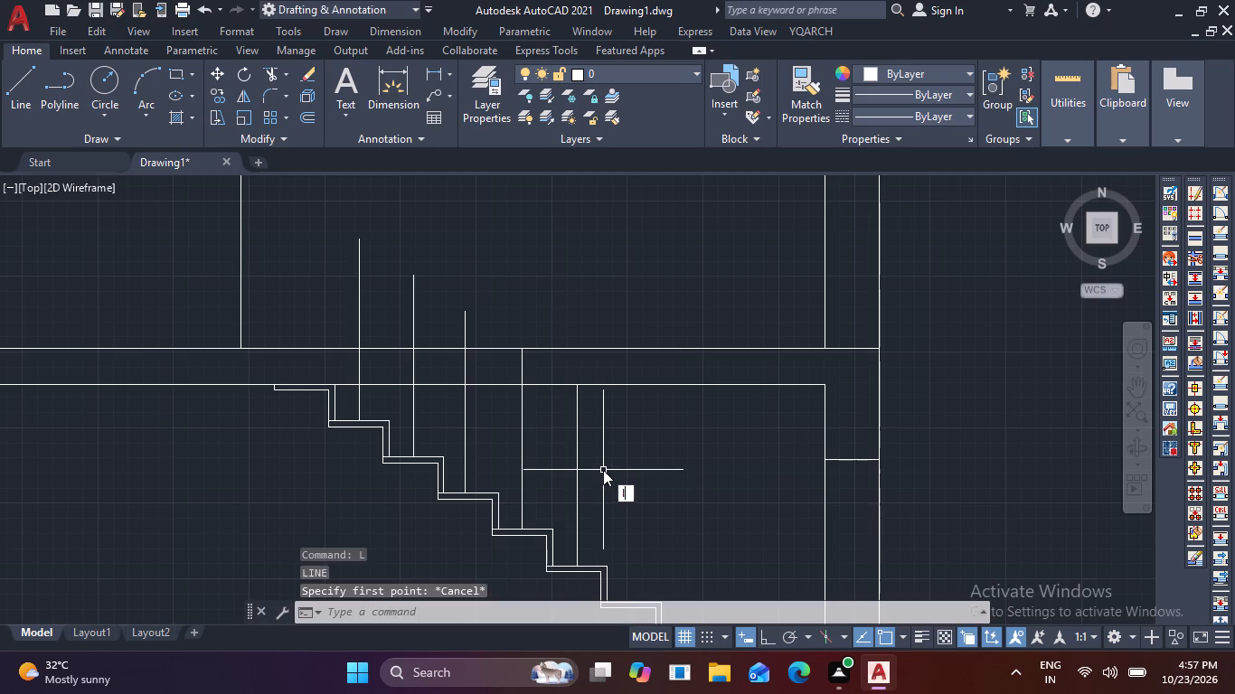
key("space")
left_click(578, 387)
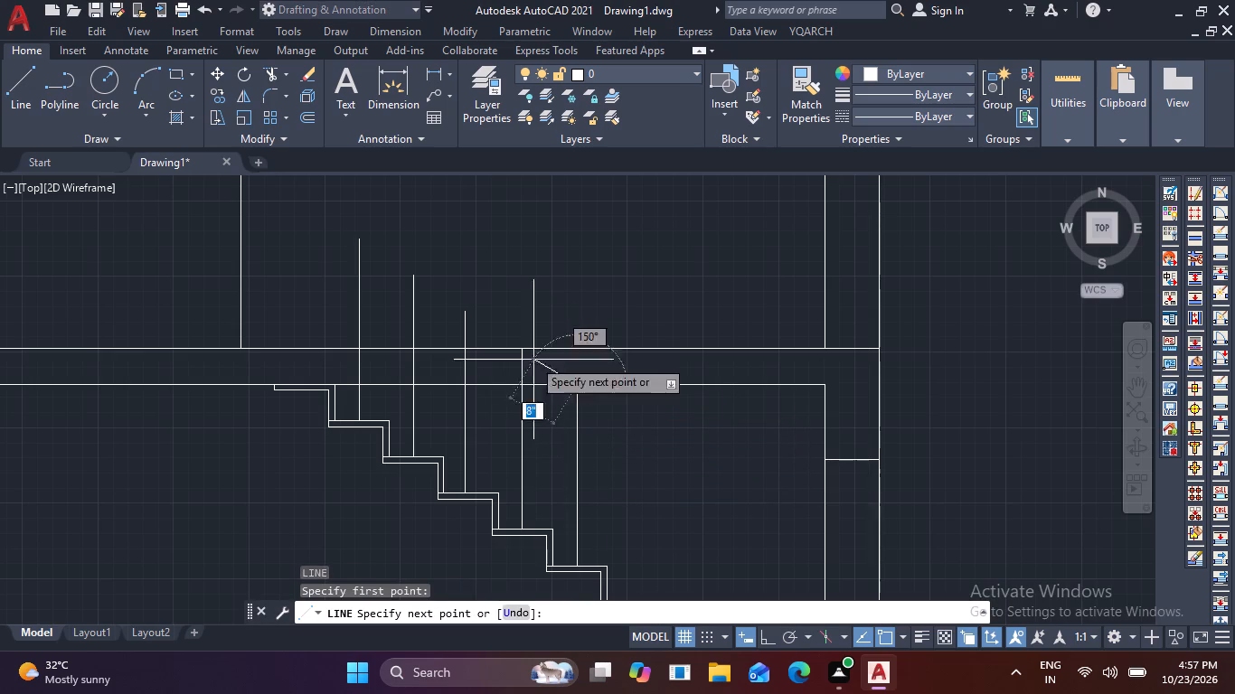
left_click(357, 239)
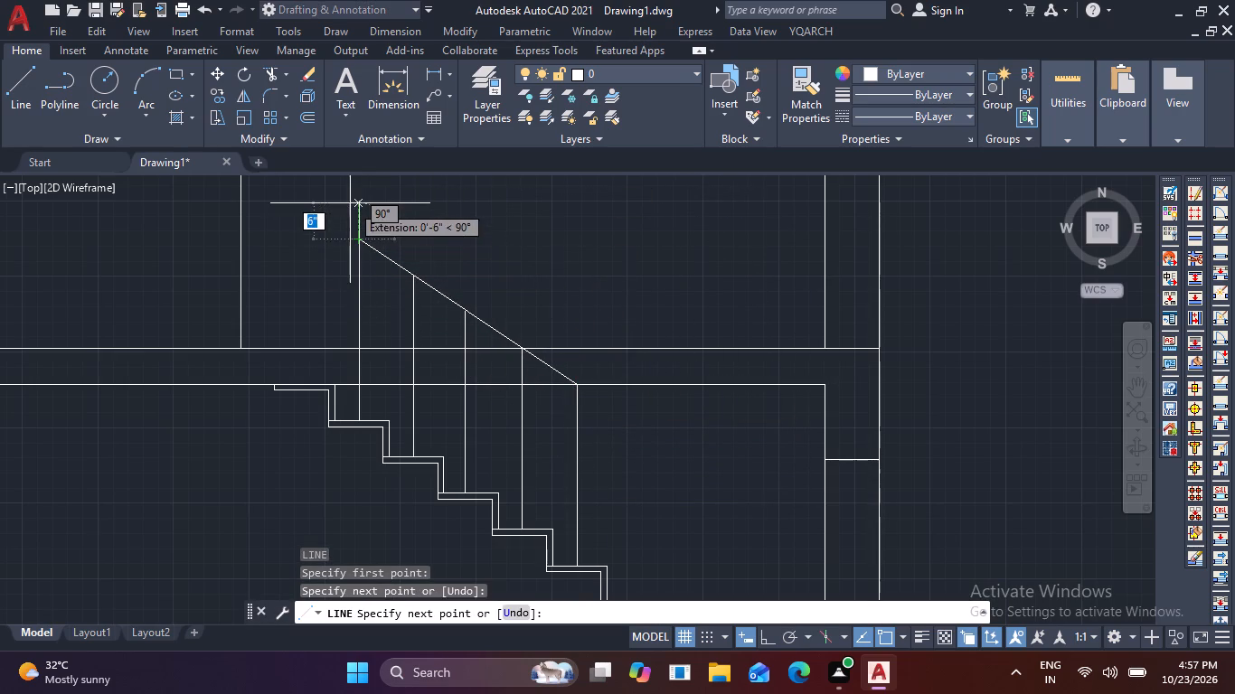
middle_click_drag(350, 203, 406, 375)
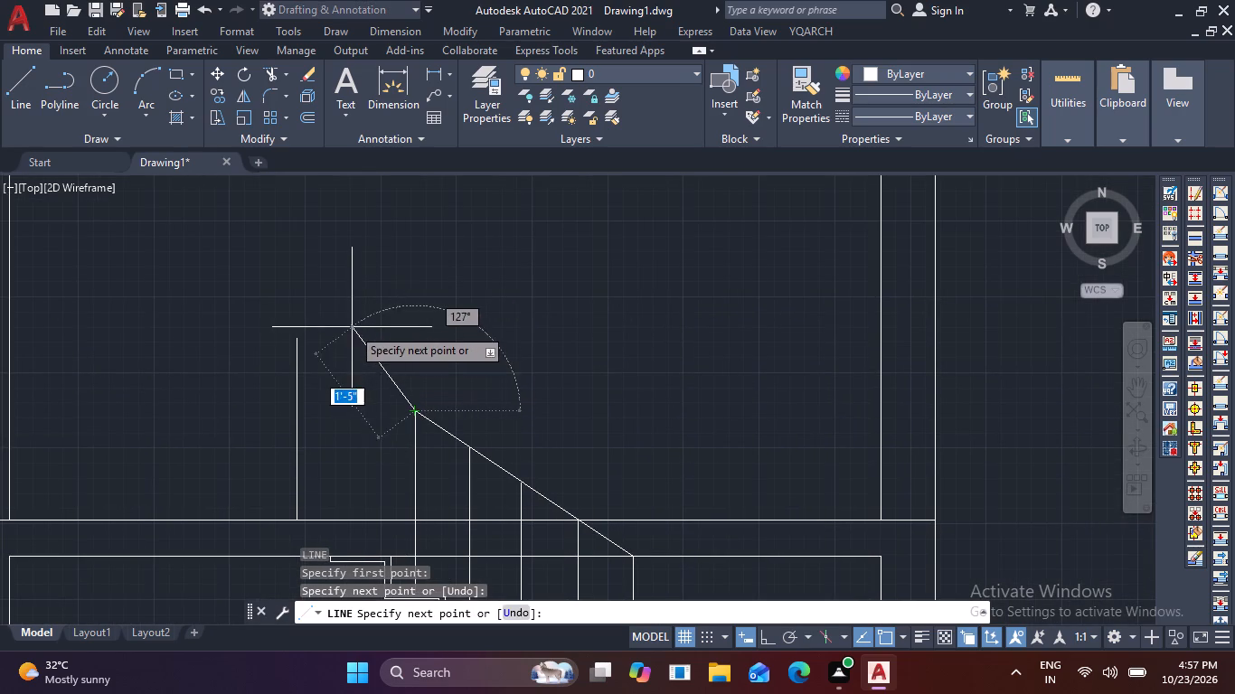
left_click(357, 375)
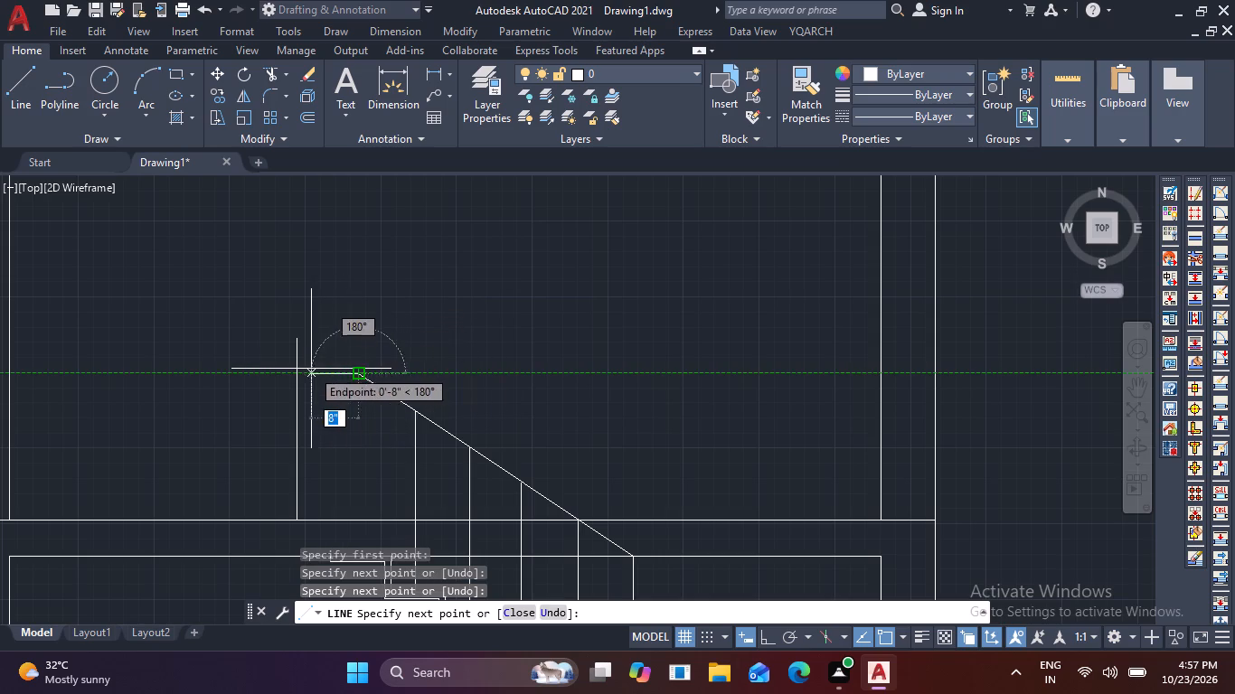
left_click(293, 374)
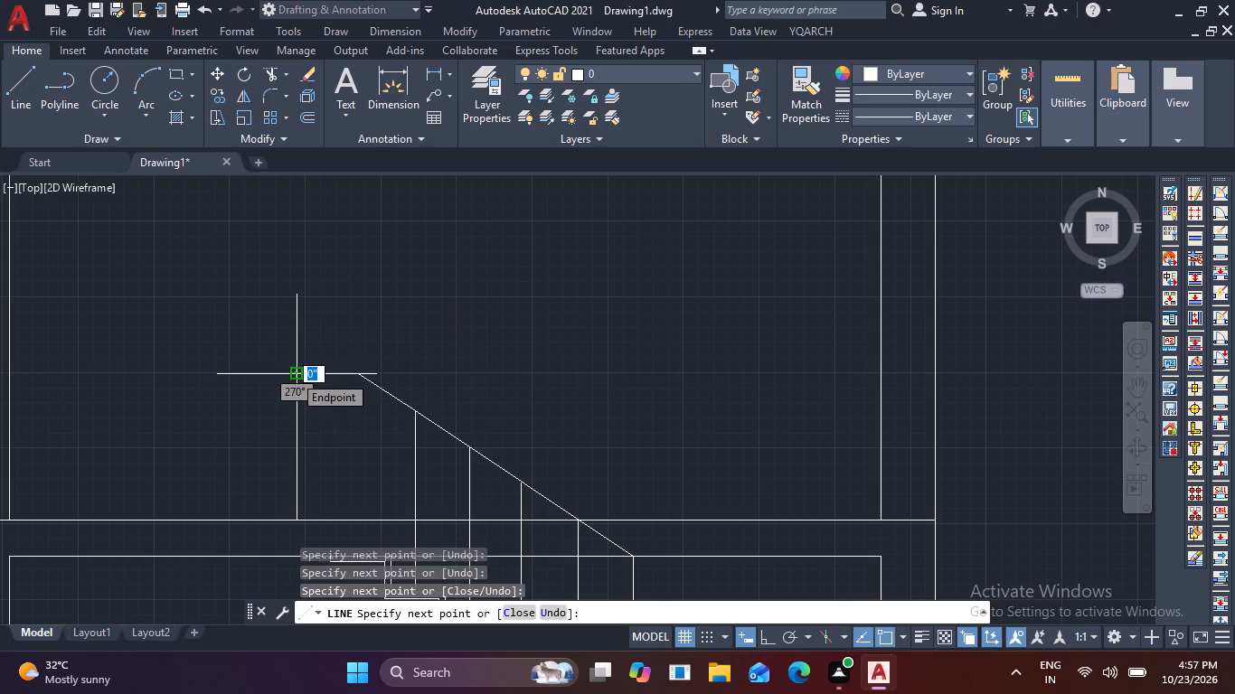
key("Escape")
Draw a vertical line from the handrail's upper bend straight down to the floor slab's top edge.
key("l")
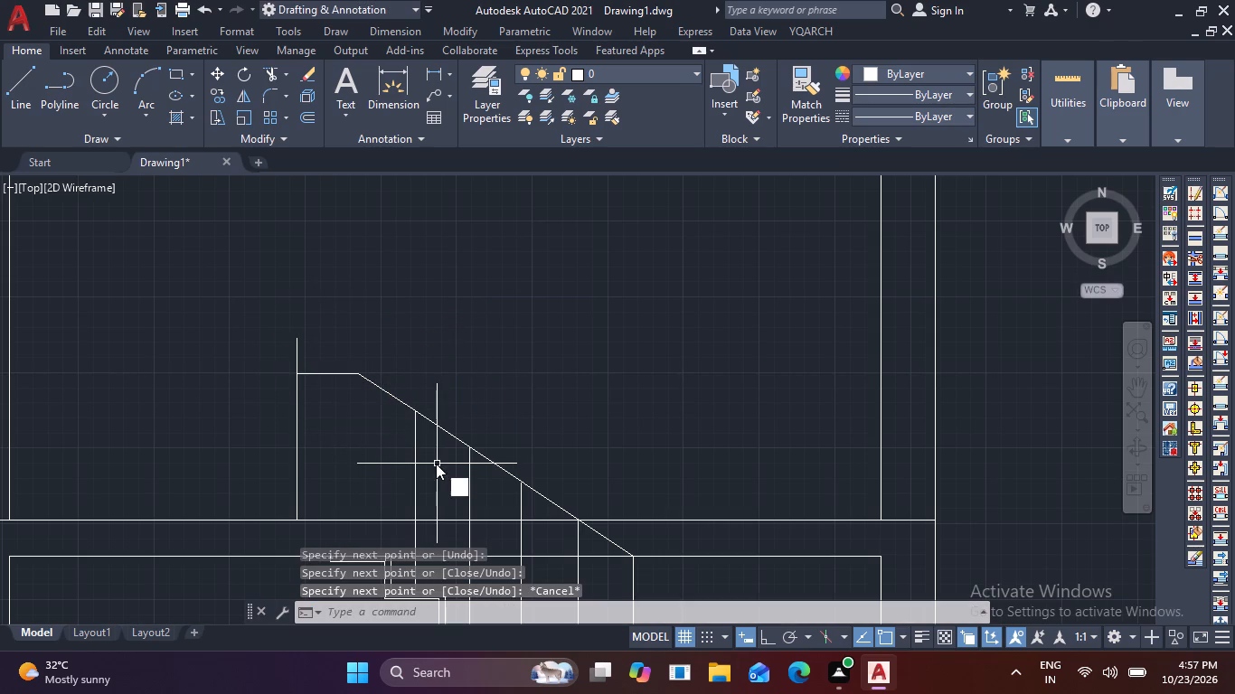
key("space")
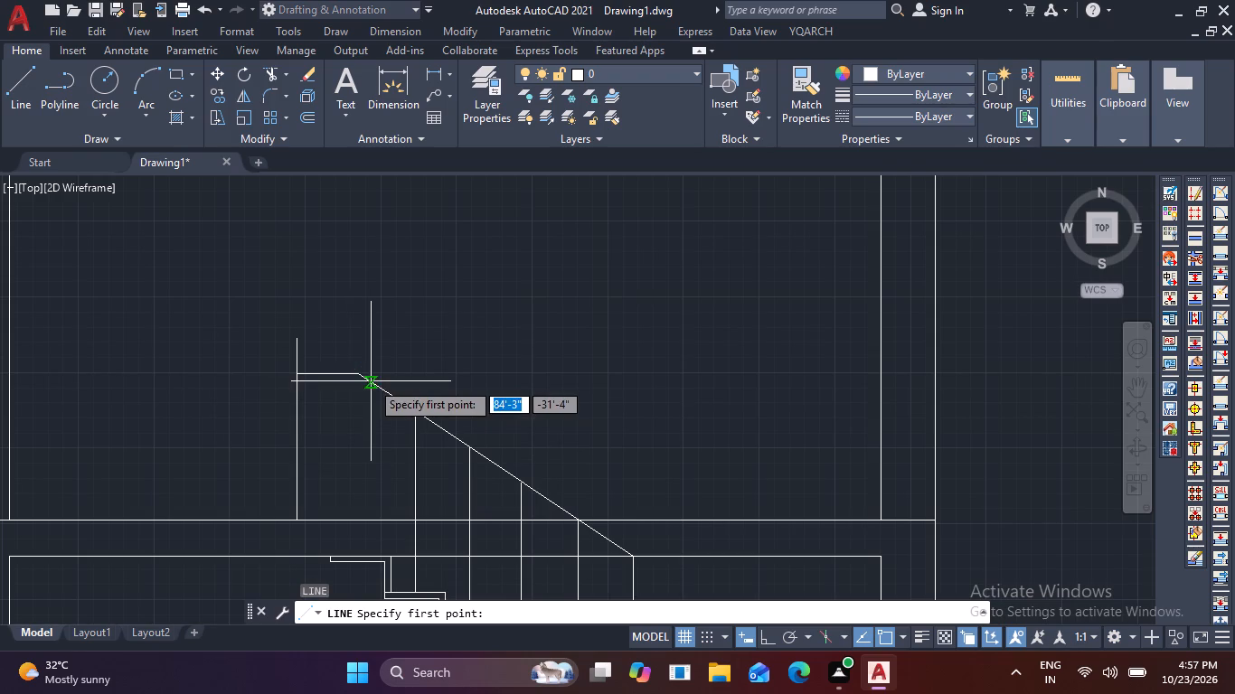
left_click(356, 374)
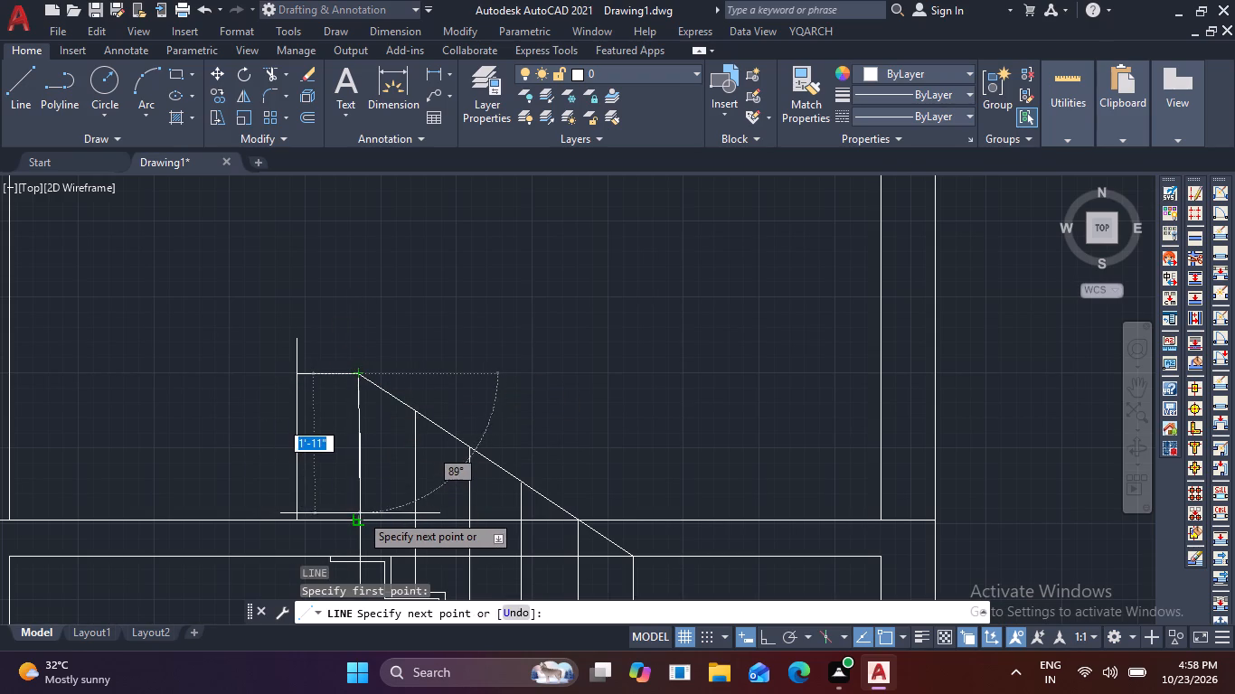
left_click(358, 524)
key("space")
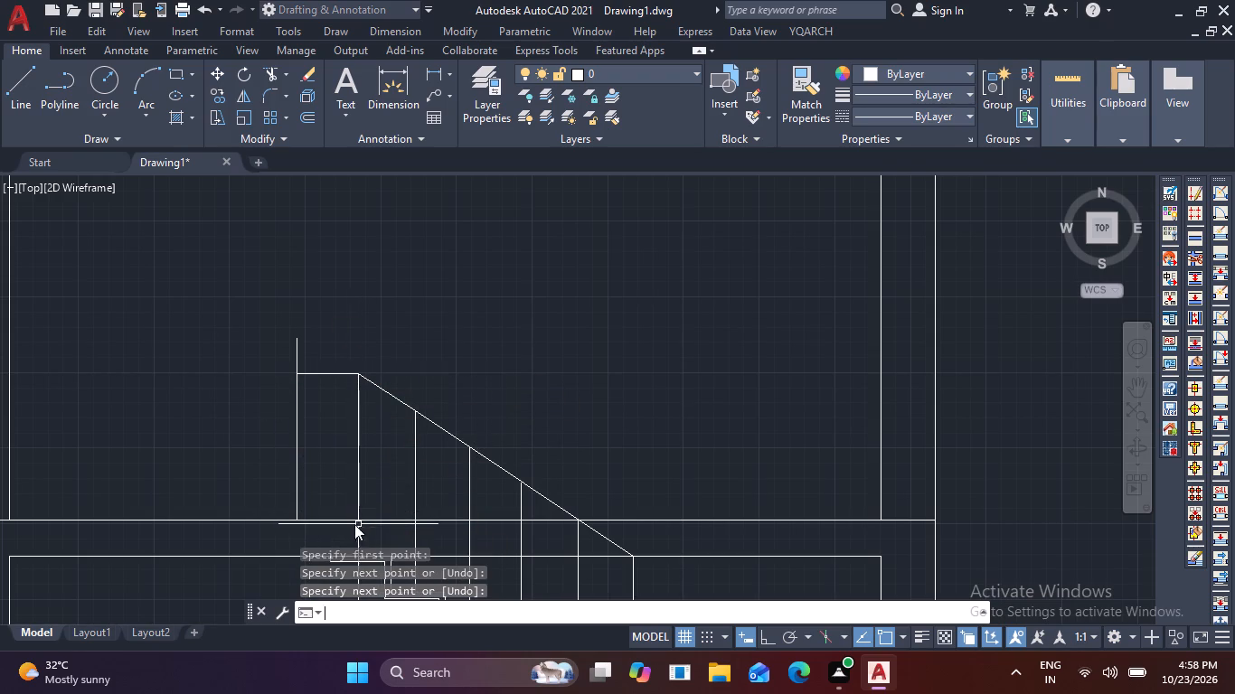
Trim the part of the end post that projects above the horizontal handrail.
type("tr")
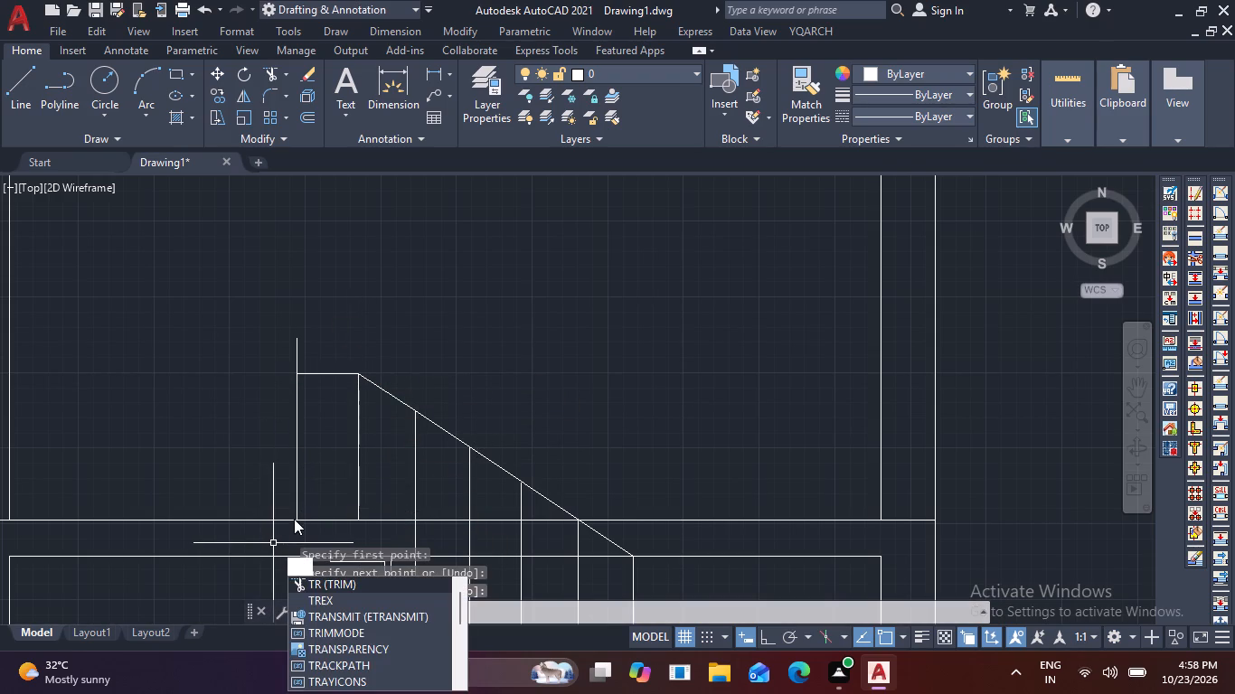
key("space")
left_click(328, 352)
left_click(234, 344)
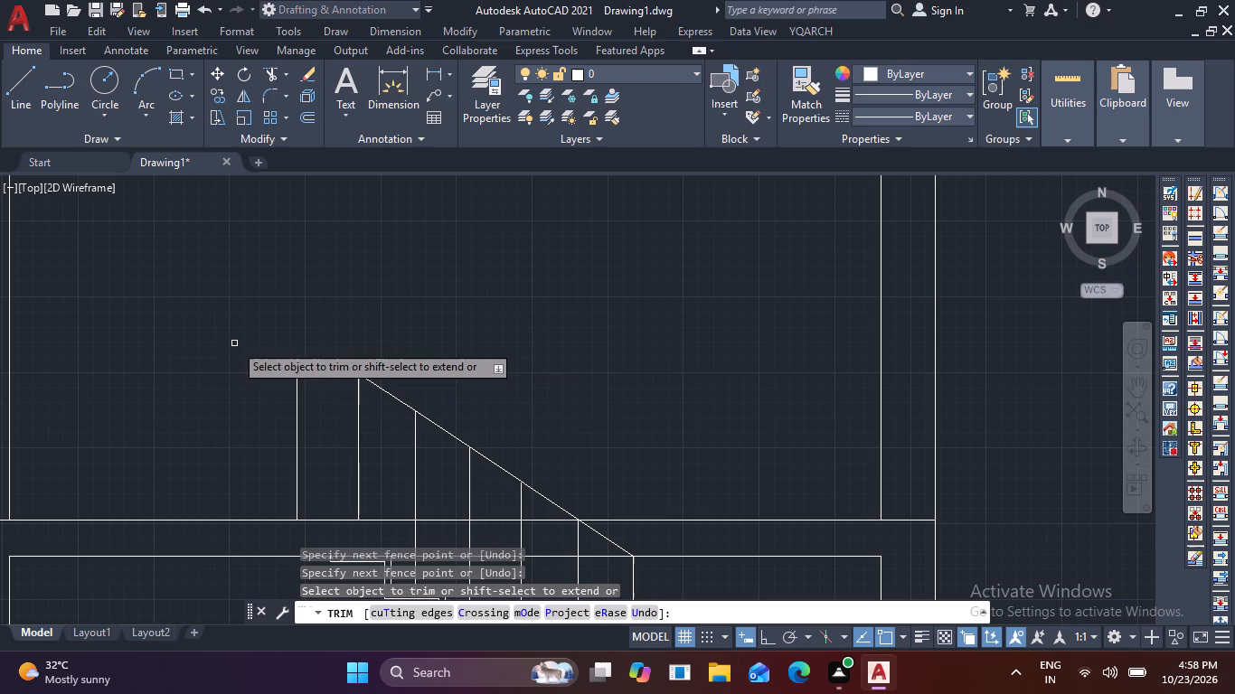
key("Escape")
Draw a short vertical line from the upper flight's top end at the slab underside to the slab's top edge.
scroll(576, 354, "down", 2)
middle_click_drag(597, 368, 572, 306)
scroll(539, 390, "up", 2)
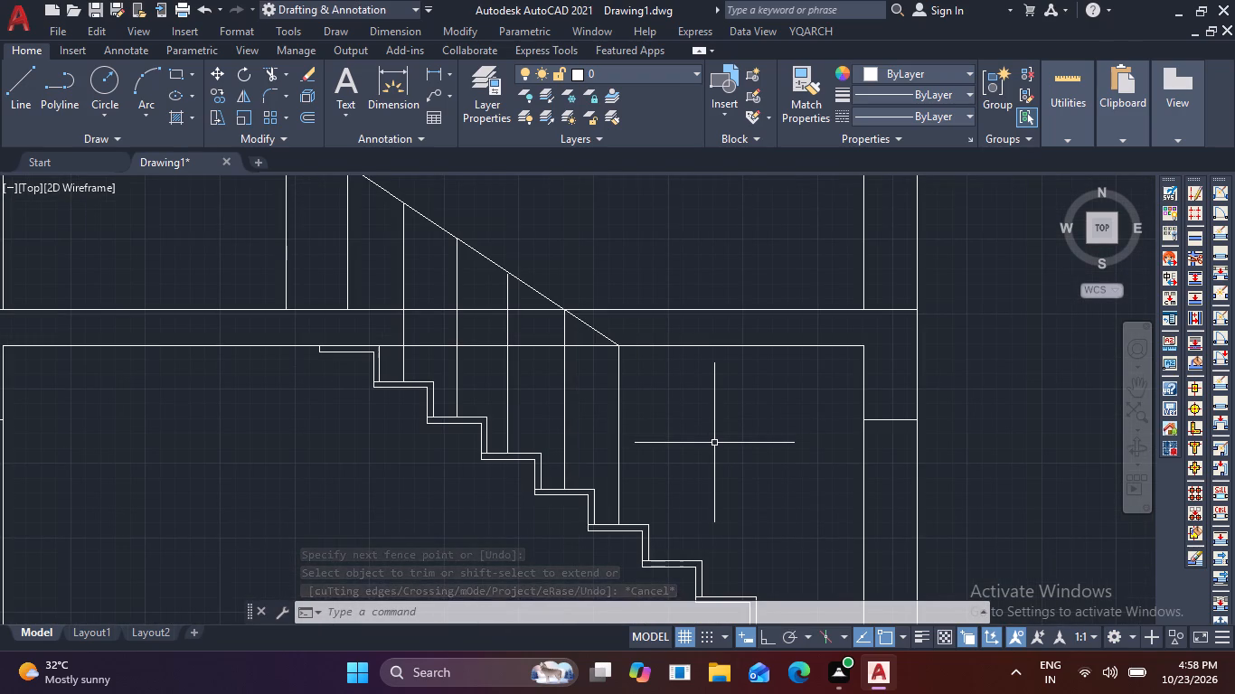
key("l")
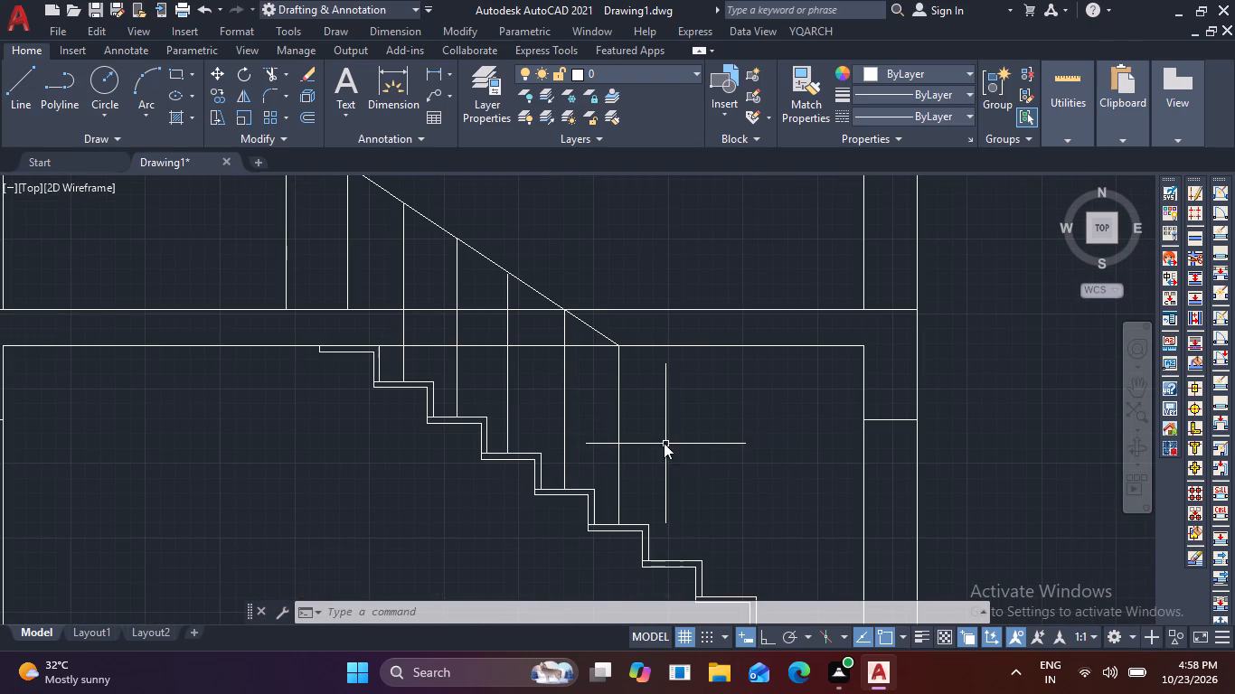
key("space")
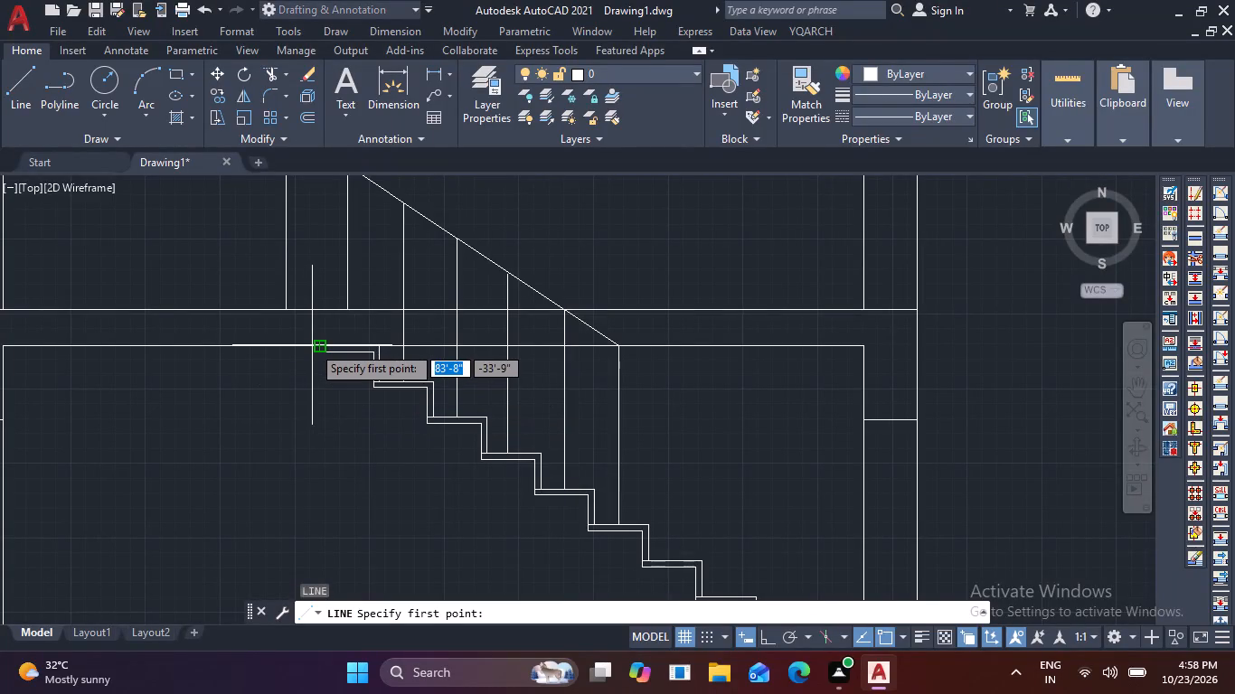
left_click(323, 344)
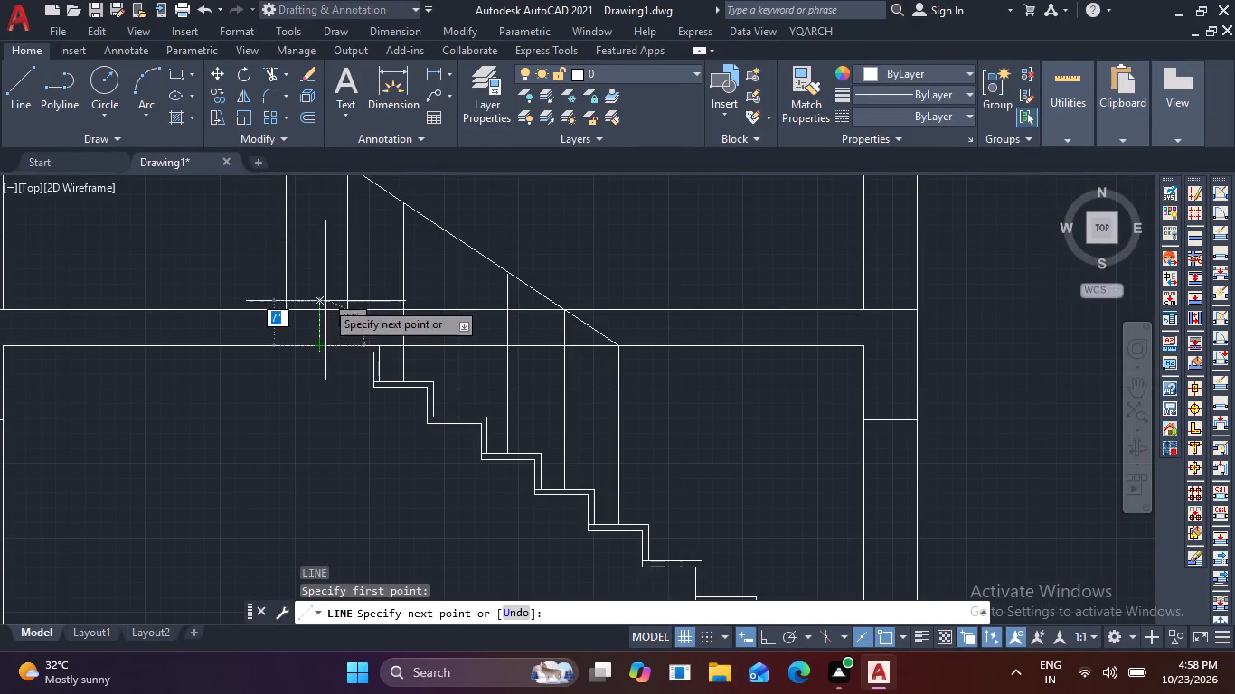
left_click(322, 314)
key("space")
Draw a rectangle about 1'-2" wide and 4'-4" high standing on the ground floor line at the foot of the lower flight.
scroll(394, 330, "down", 2)
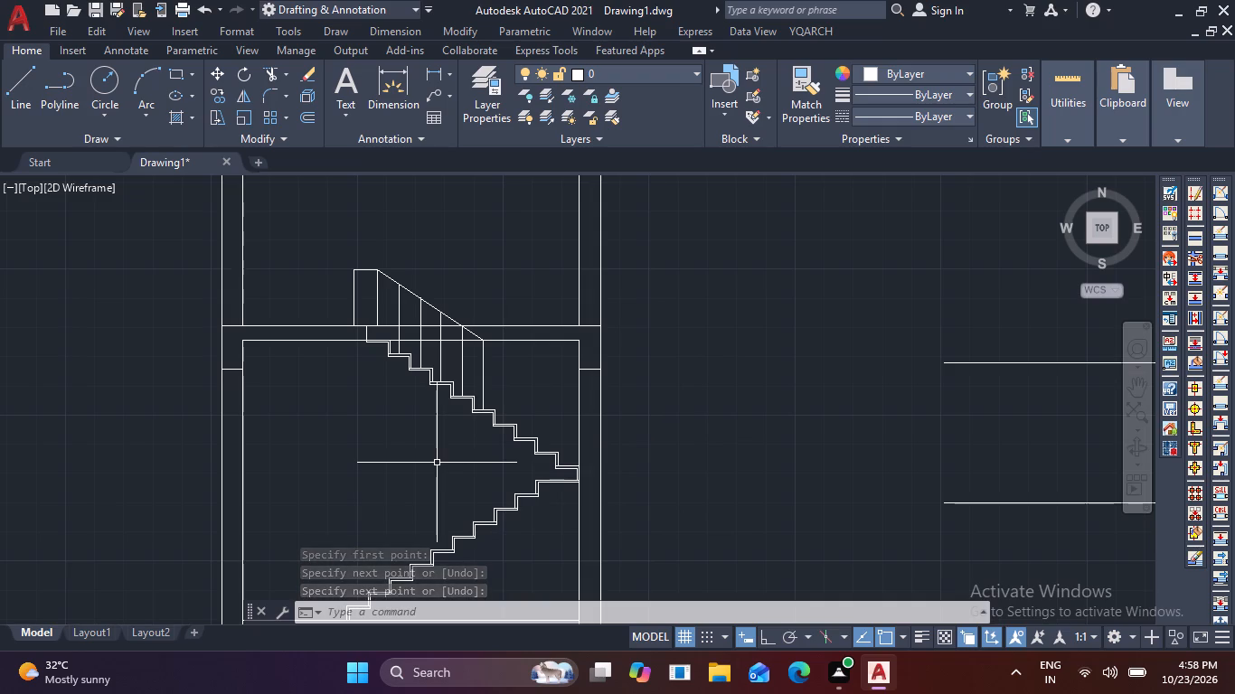
scroll(437, 463, "down", 1)
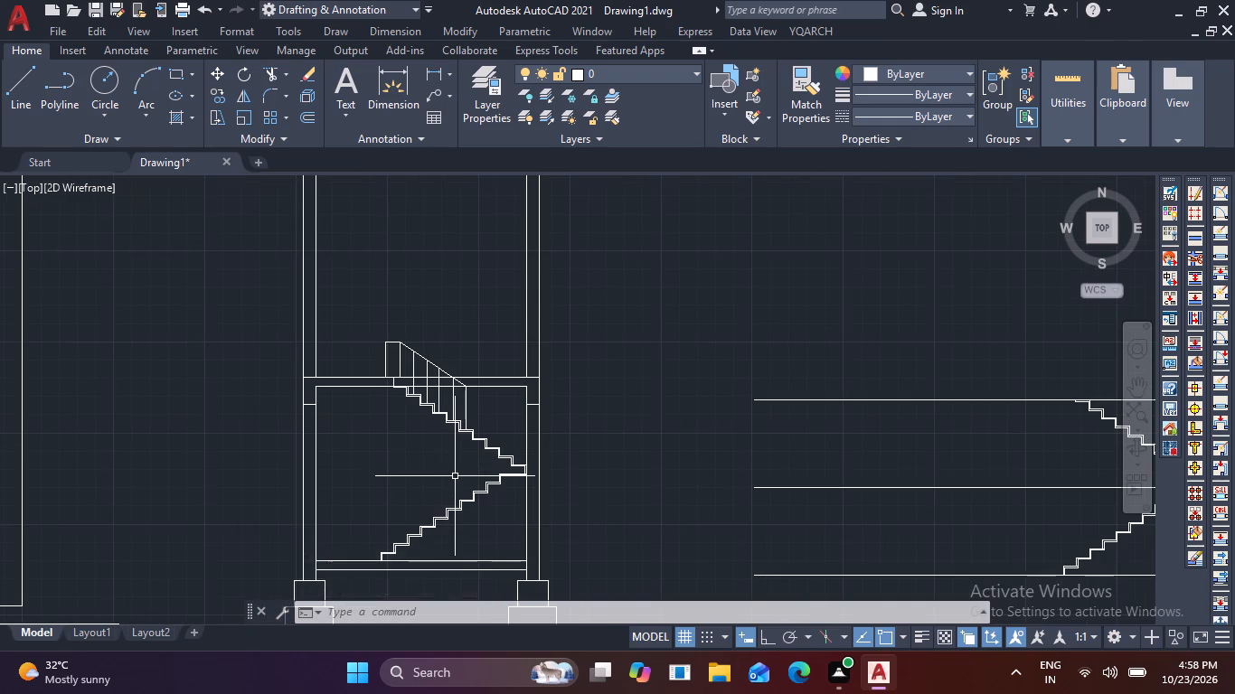
middle_click_drag(455, 475, 608, 370)
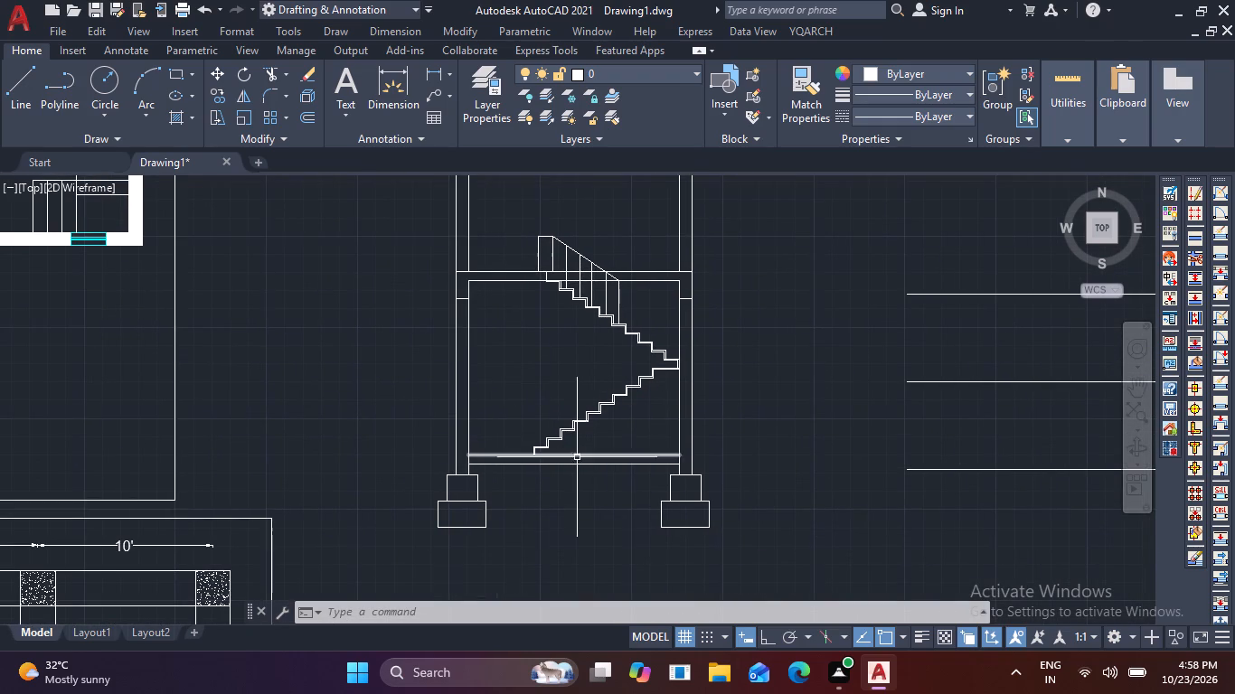
type("rec")
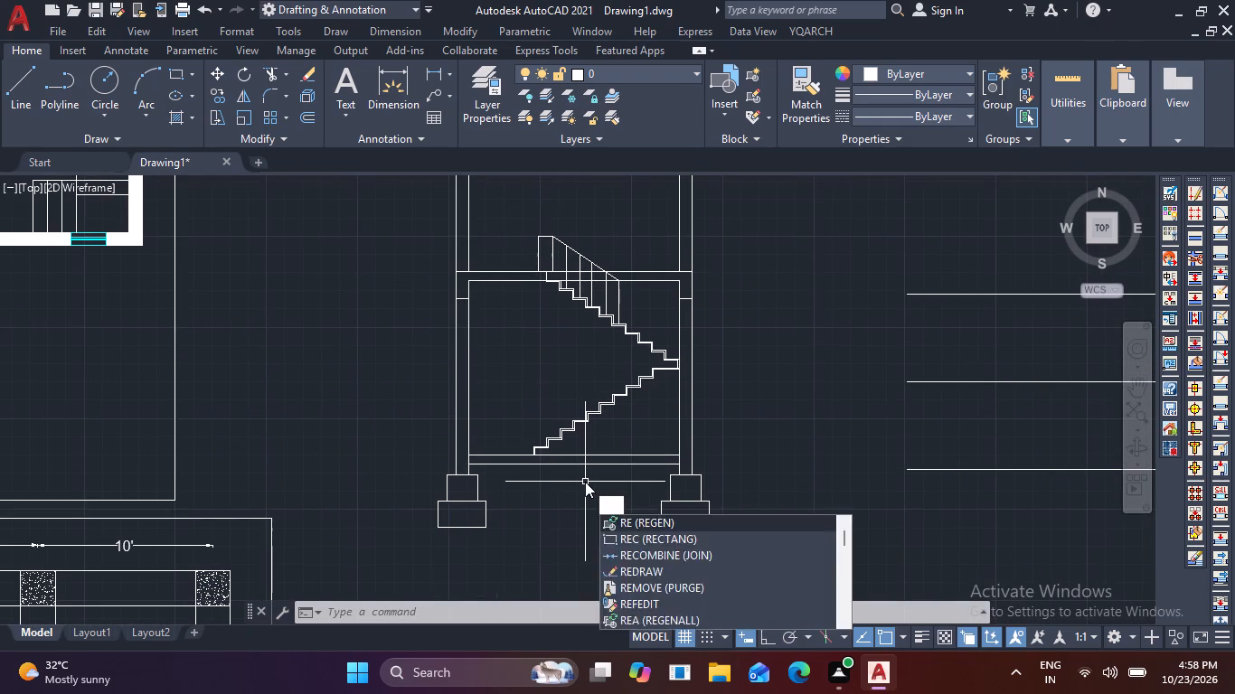
key("space")
scroll(527, 425, "up", 2)
left_click(487, 317)
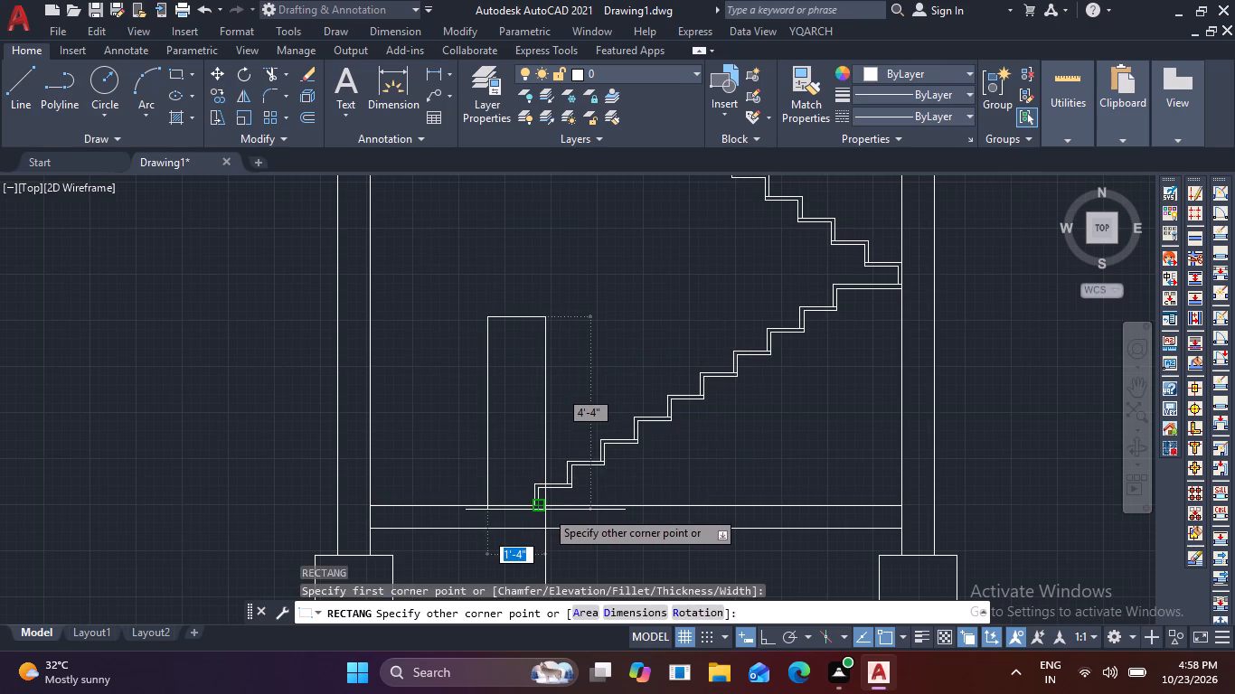
scroll(533, 499, "up", 2)
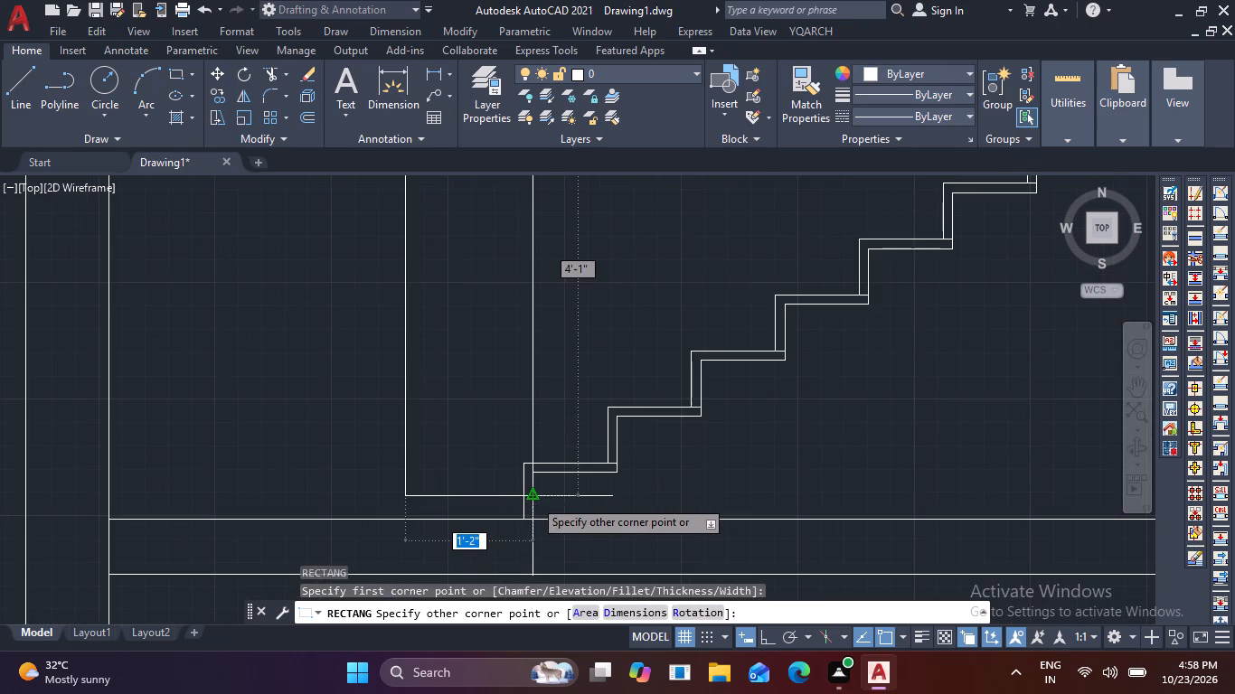
left_click(542, 520)
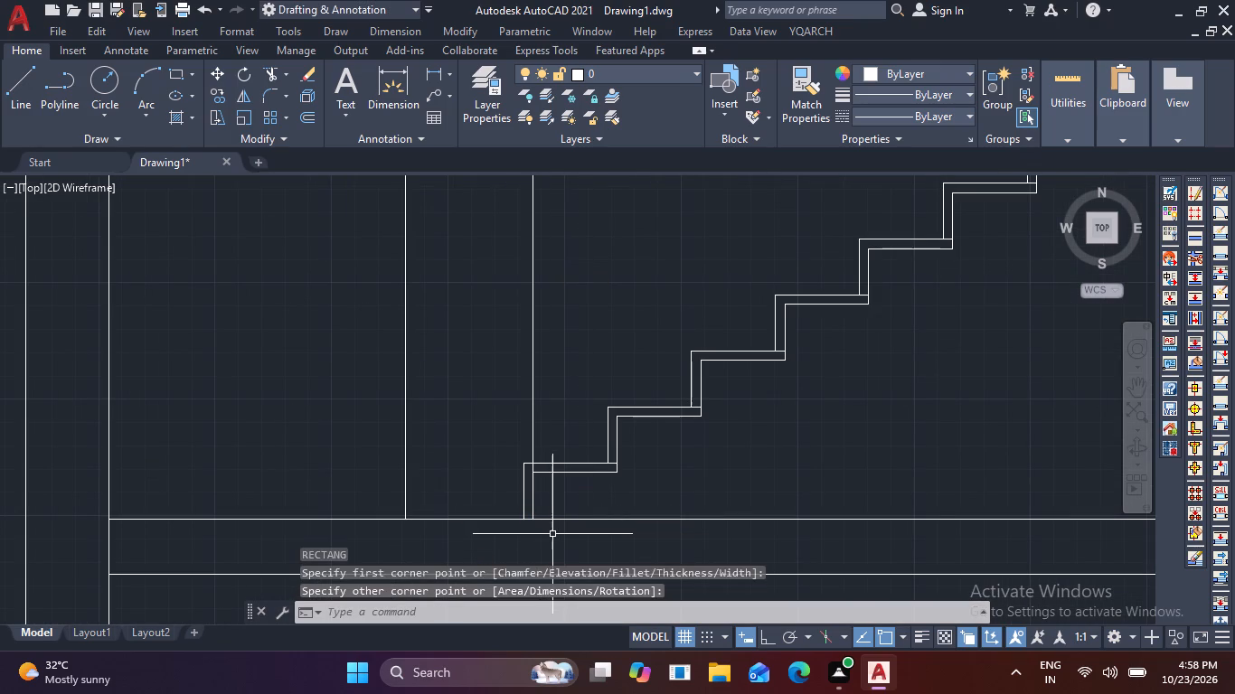
key("Escape")
Offset the rectangle at the foot of the lower flight 2" inward.
left_click_drag(565, 392, 556, 390)
left_click(473, 367)
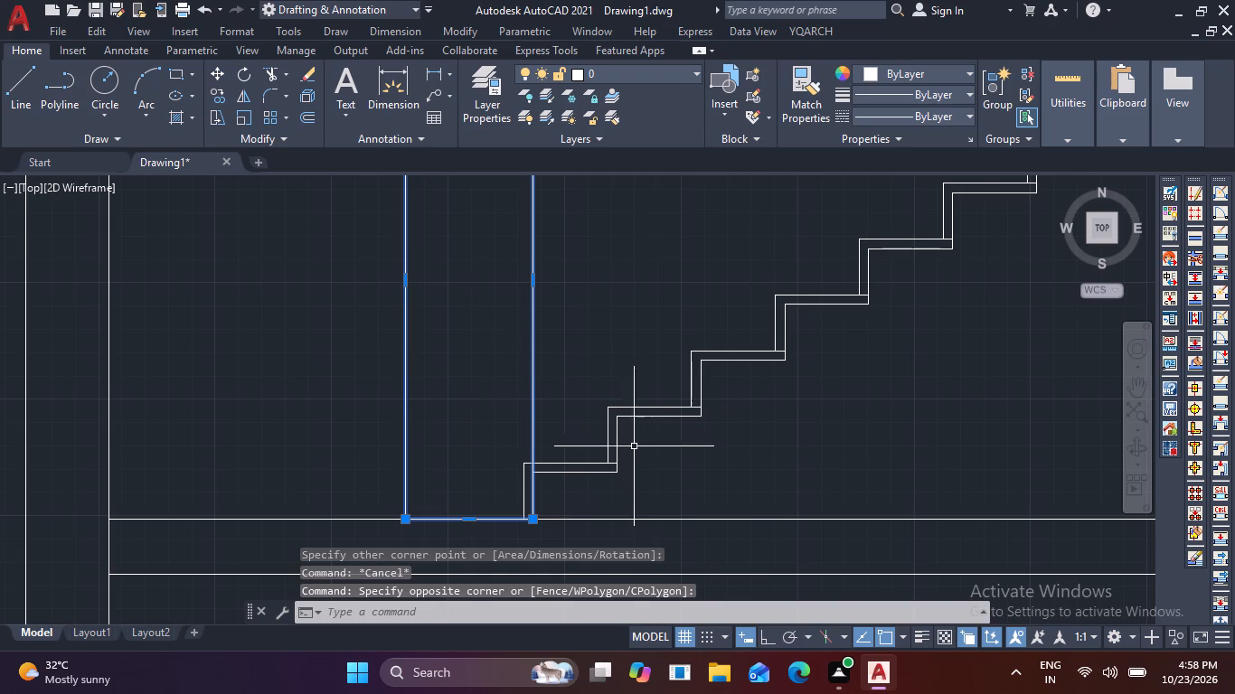
key("Escape")
key("o")
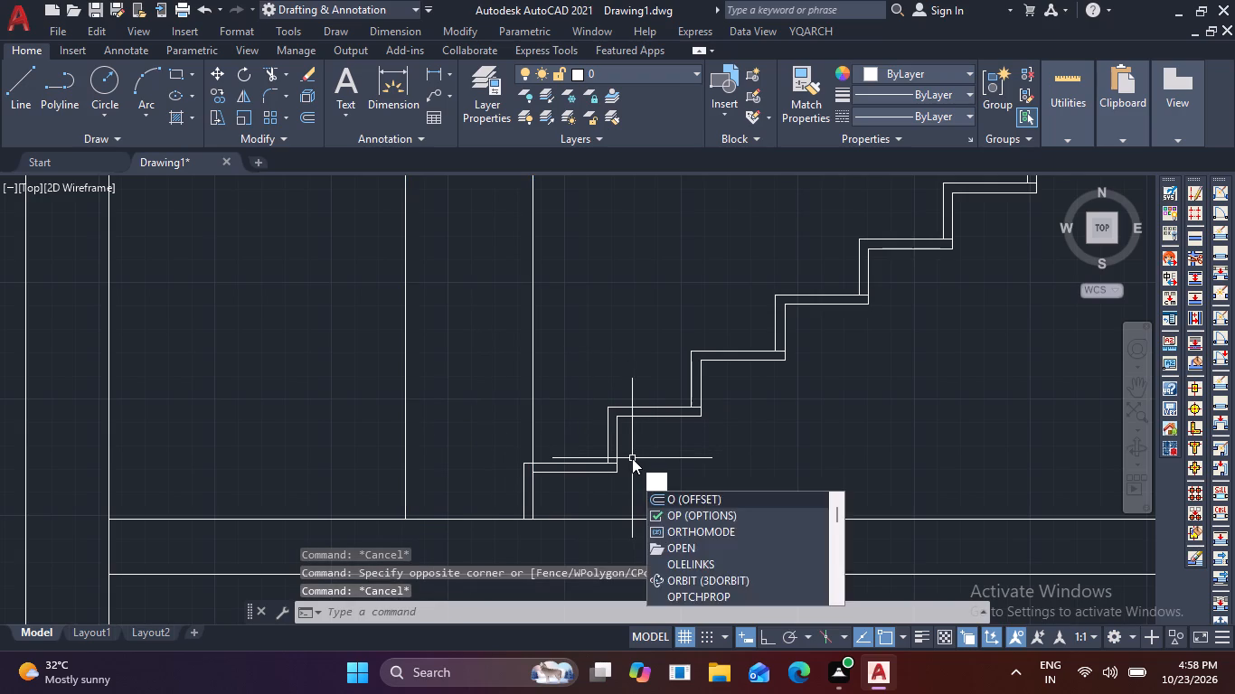
key("Return")
type("2")
key("space")
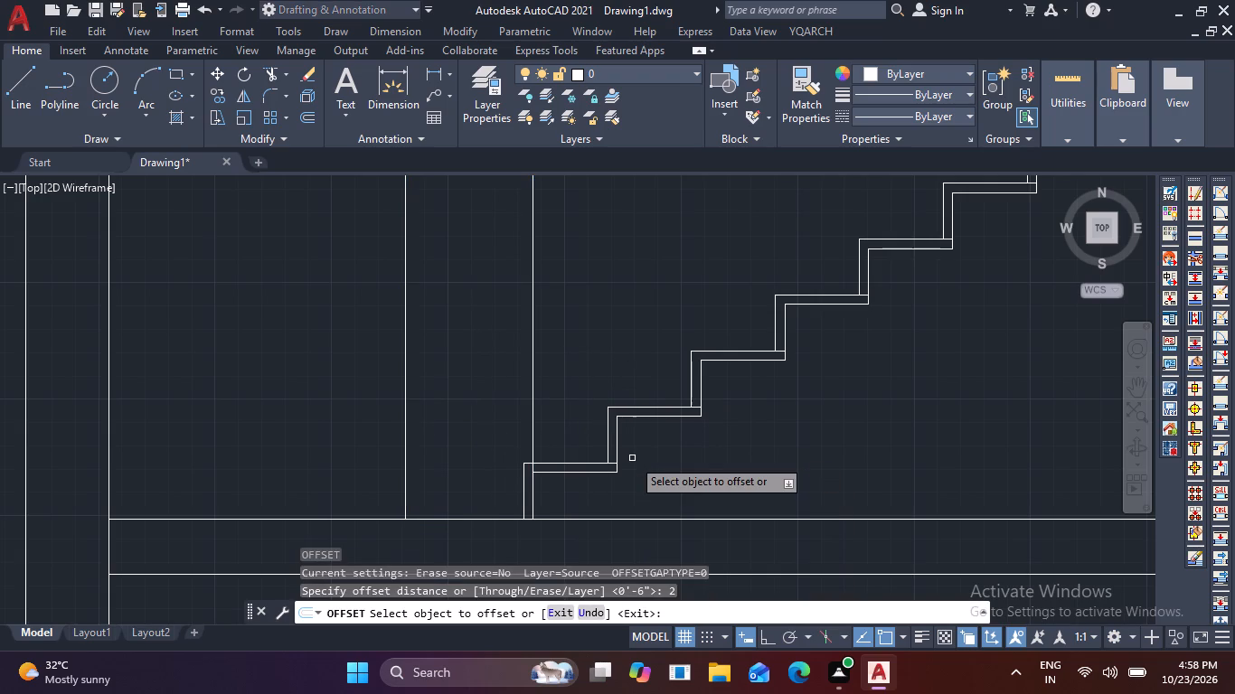
left_click(530, 370)
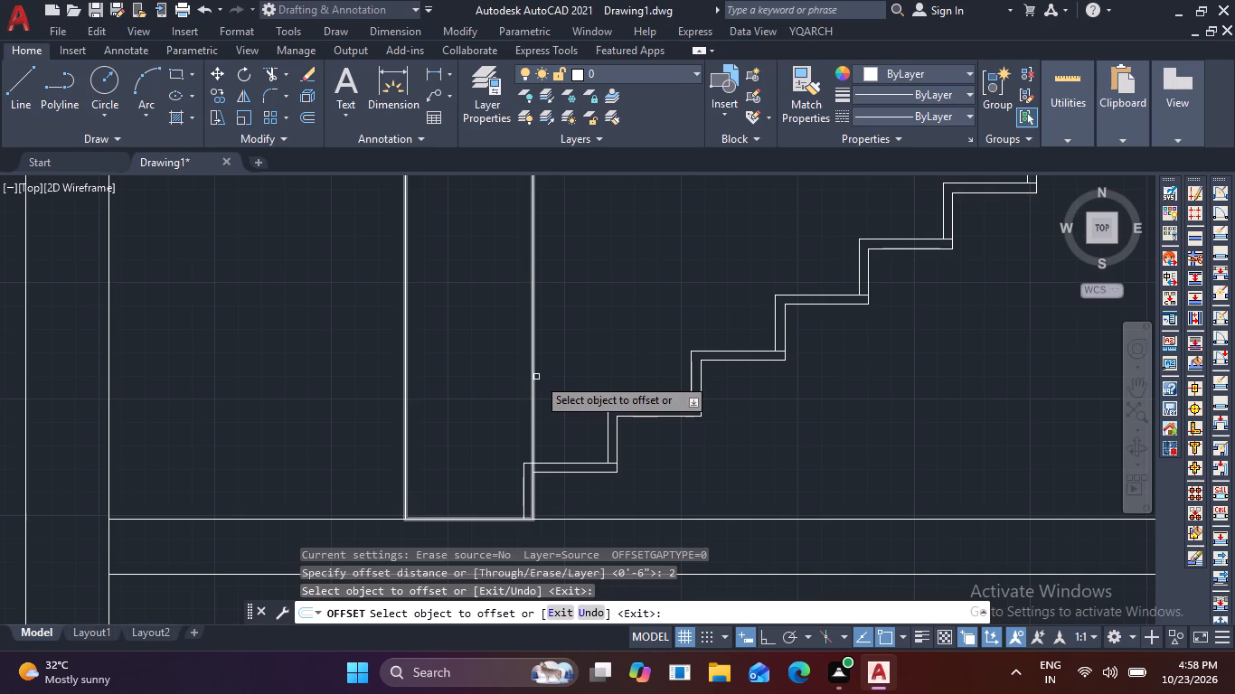
scroll(527, 377, "down", 3)
scroll(525, 374, "up", 2)
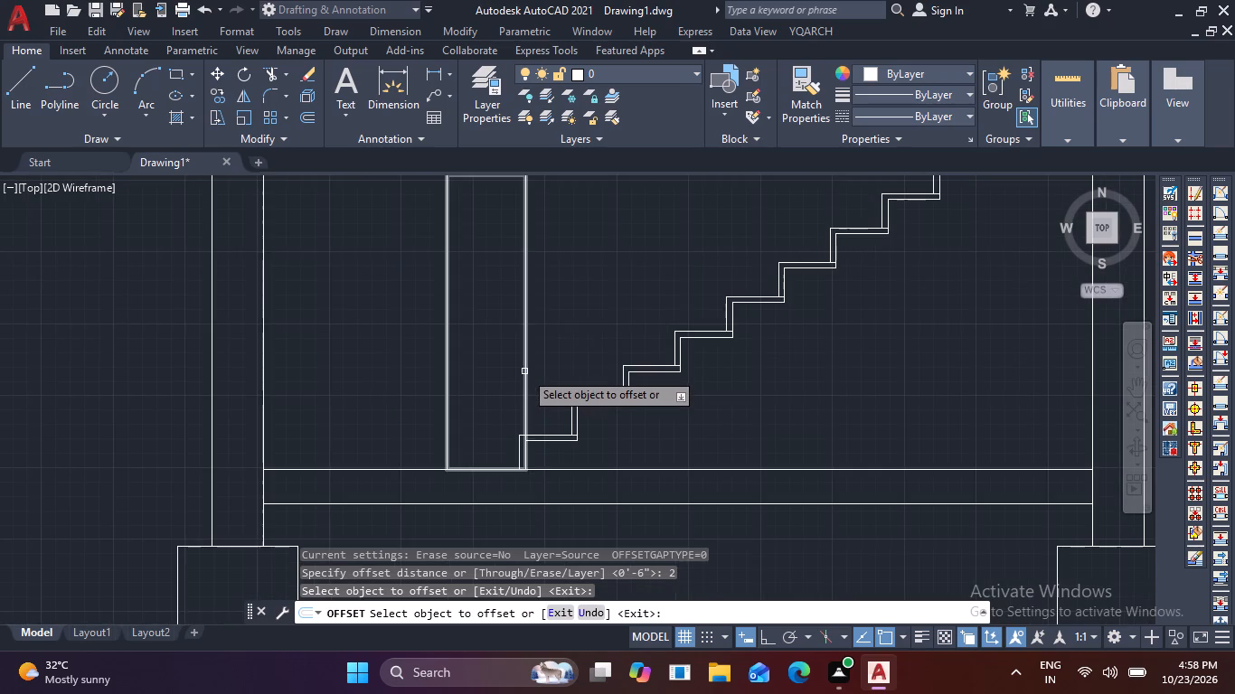
left_click(527, 370)
left_click(464, 373)
scroll(532, 369, "down", 2)
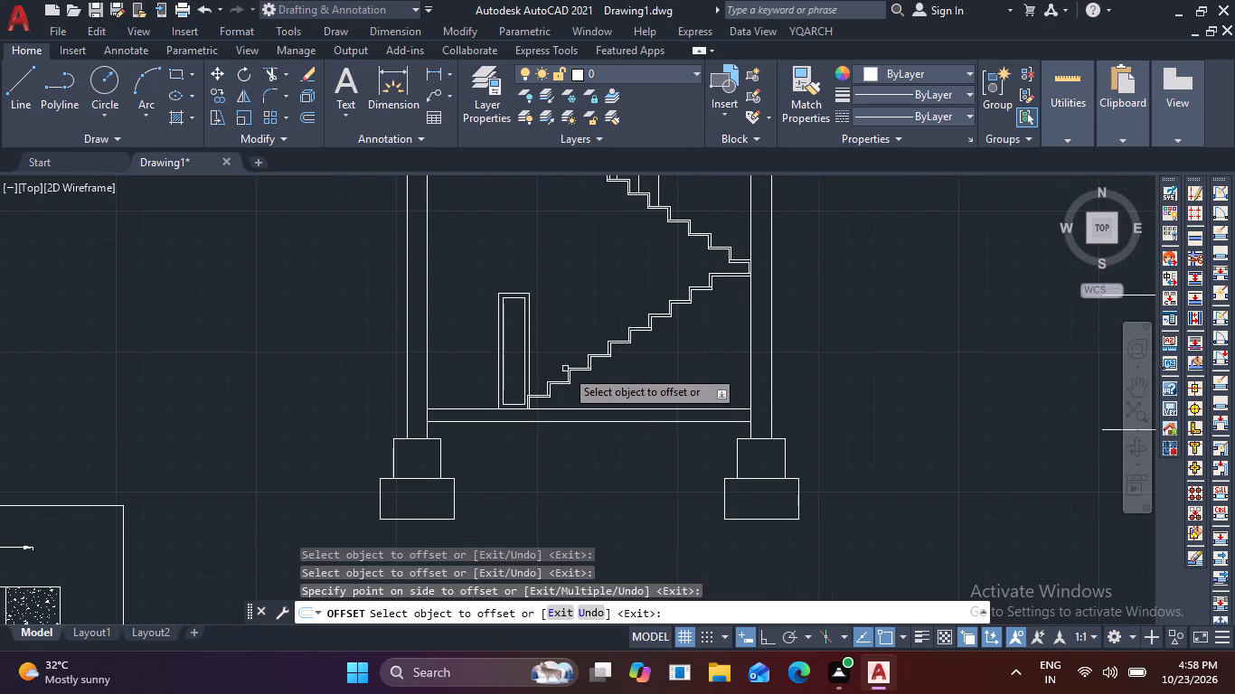
scroll(519, 400, "up", 3)
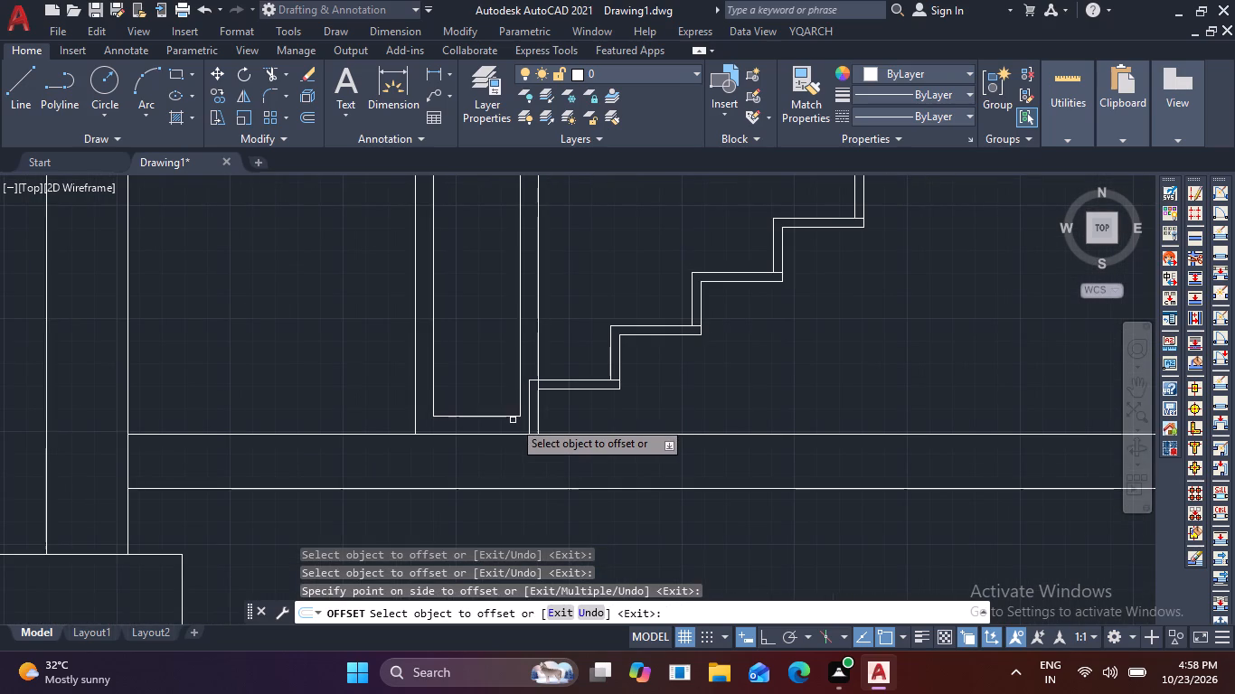
scroll(509, 419, "up", 2)
left_click(504, 414)
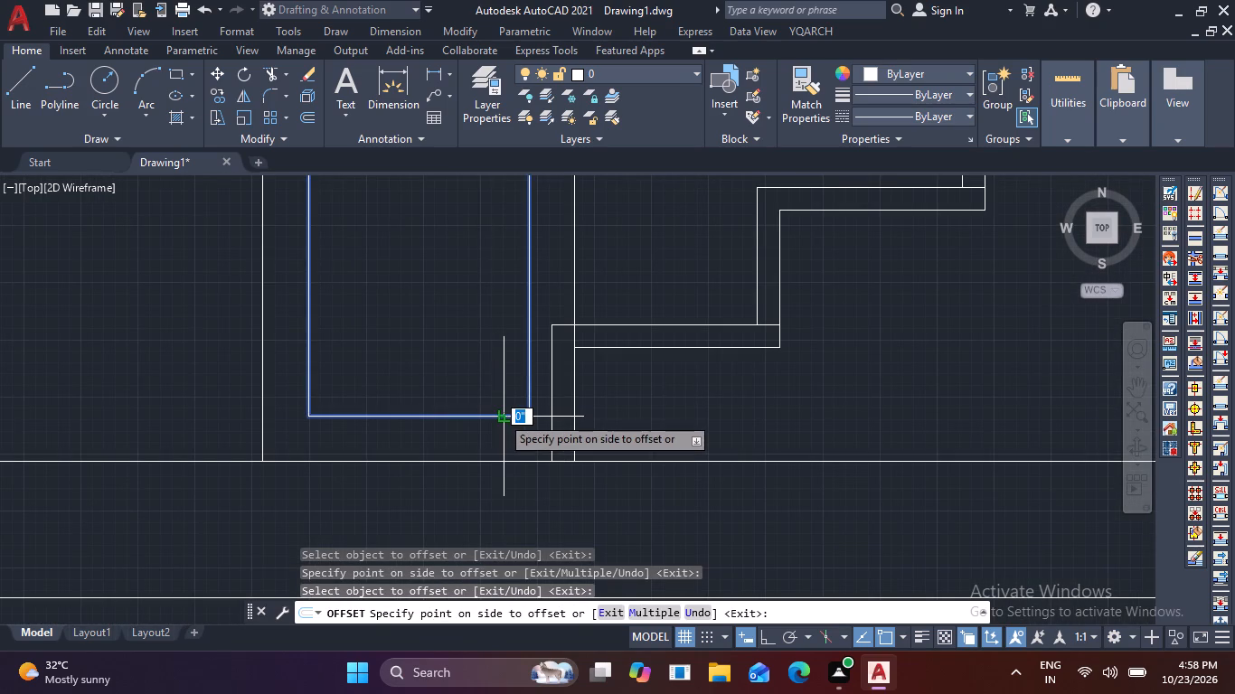
key("Escape")
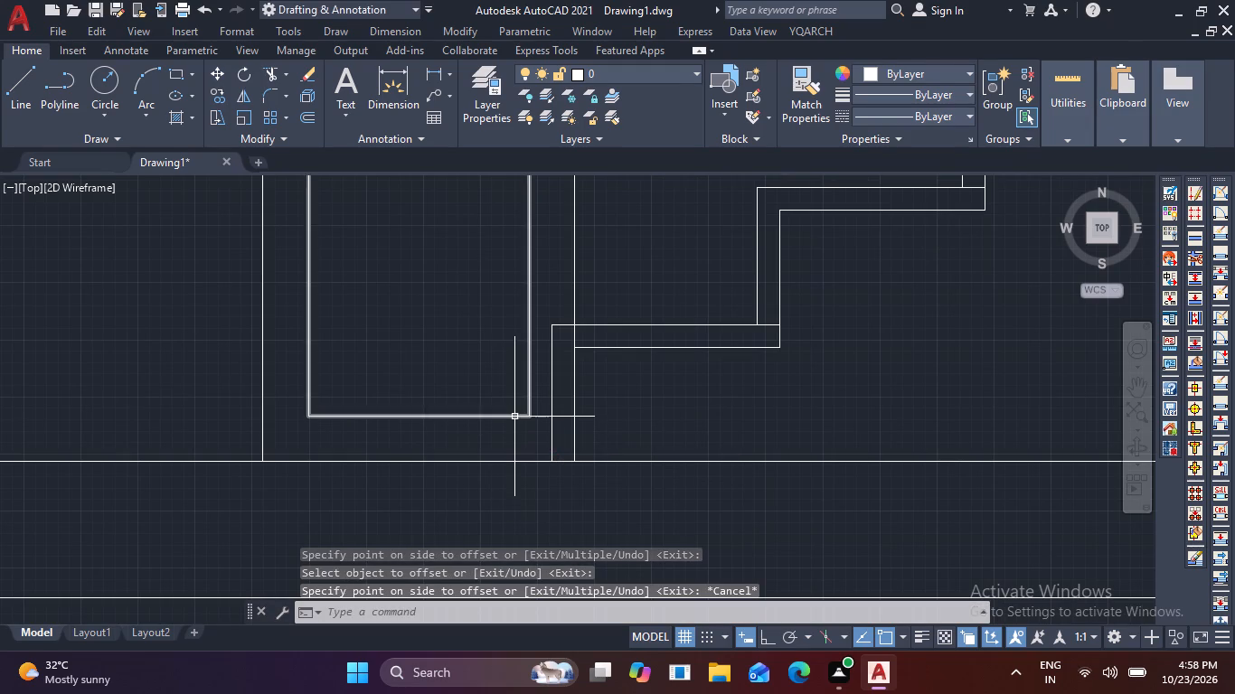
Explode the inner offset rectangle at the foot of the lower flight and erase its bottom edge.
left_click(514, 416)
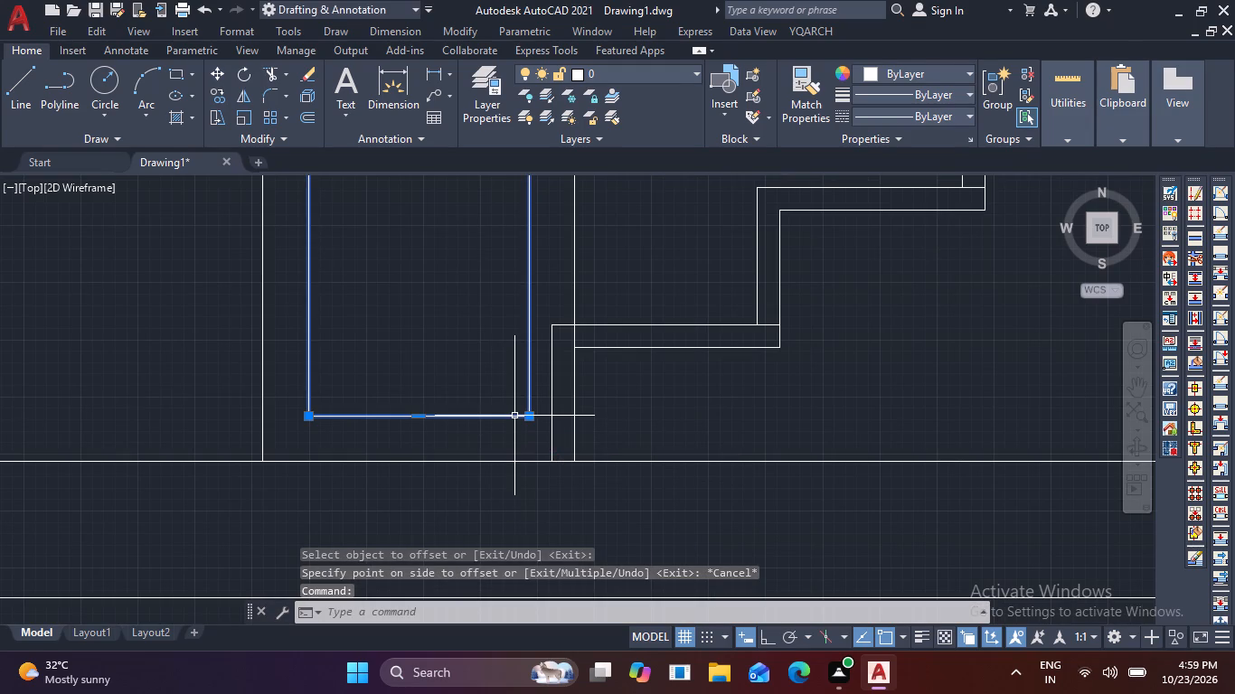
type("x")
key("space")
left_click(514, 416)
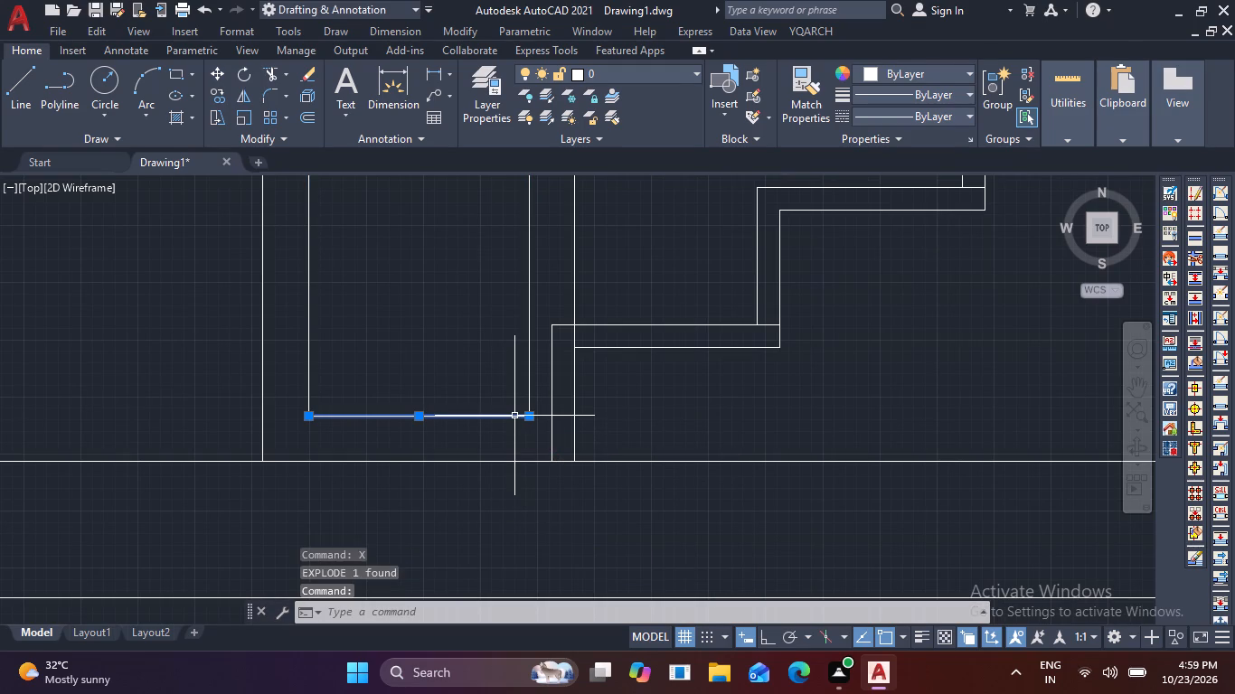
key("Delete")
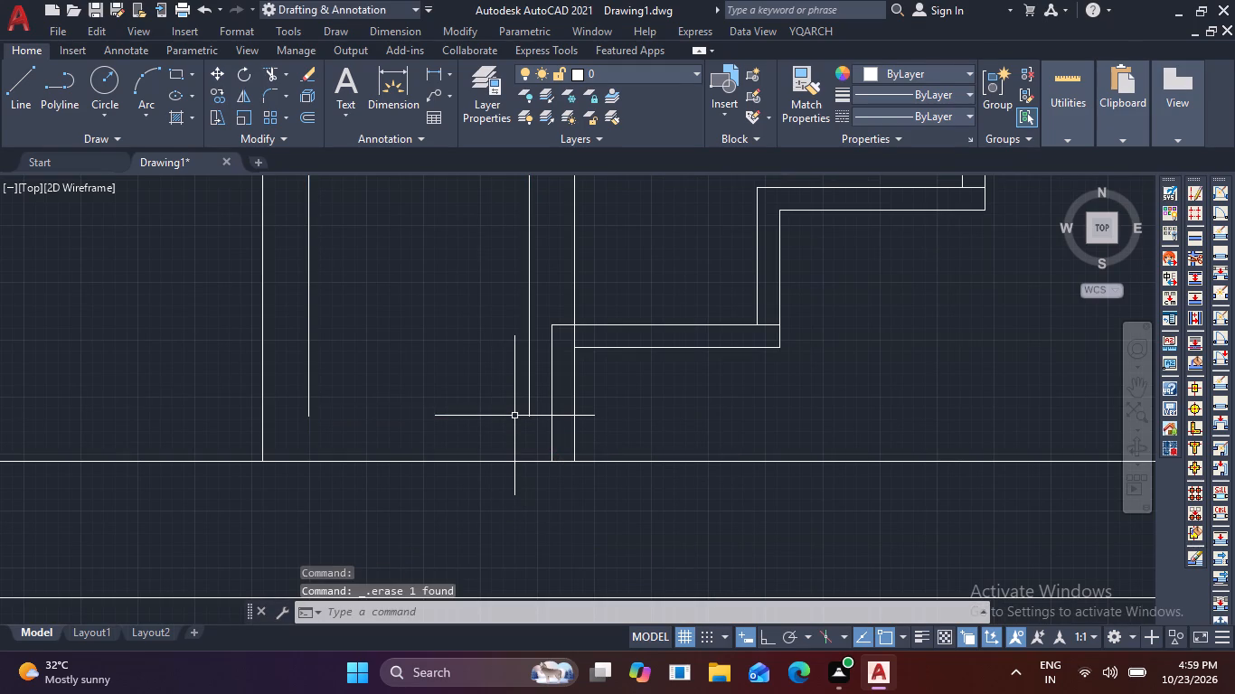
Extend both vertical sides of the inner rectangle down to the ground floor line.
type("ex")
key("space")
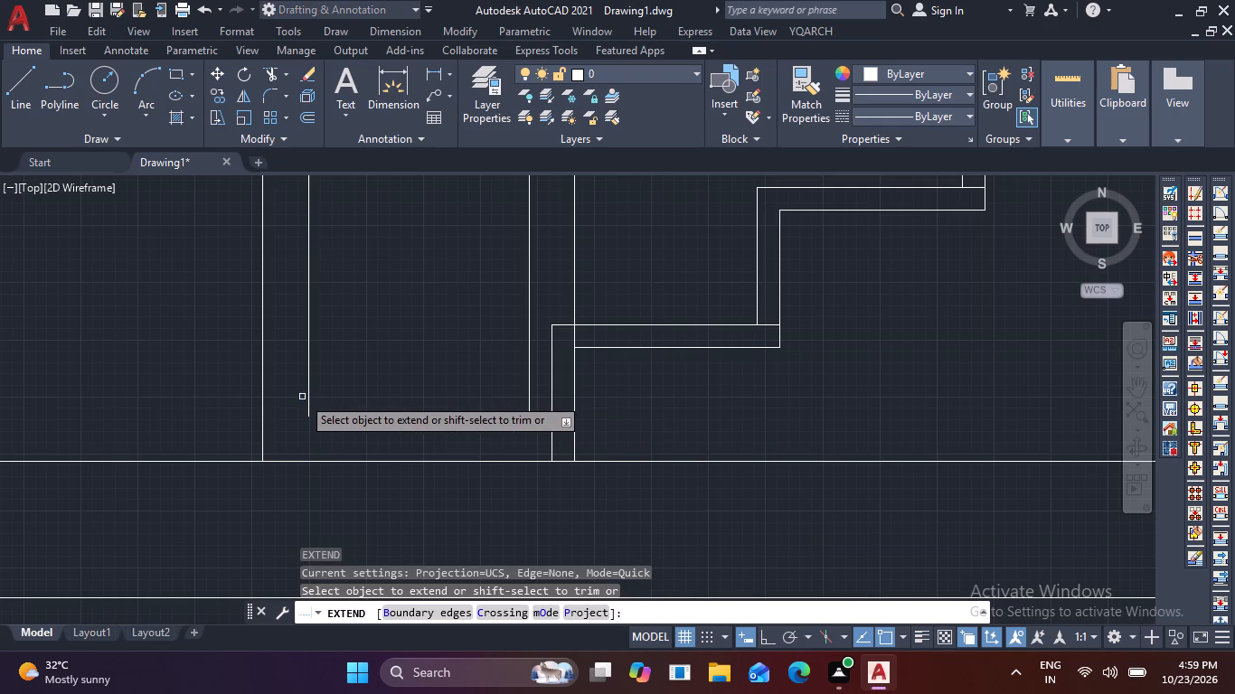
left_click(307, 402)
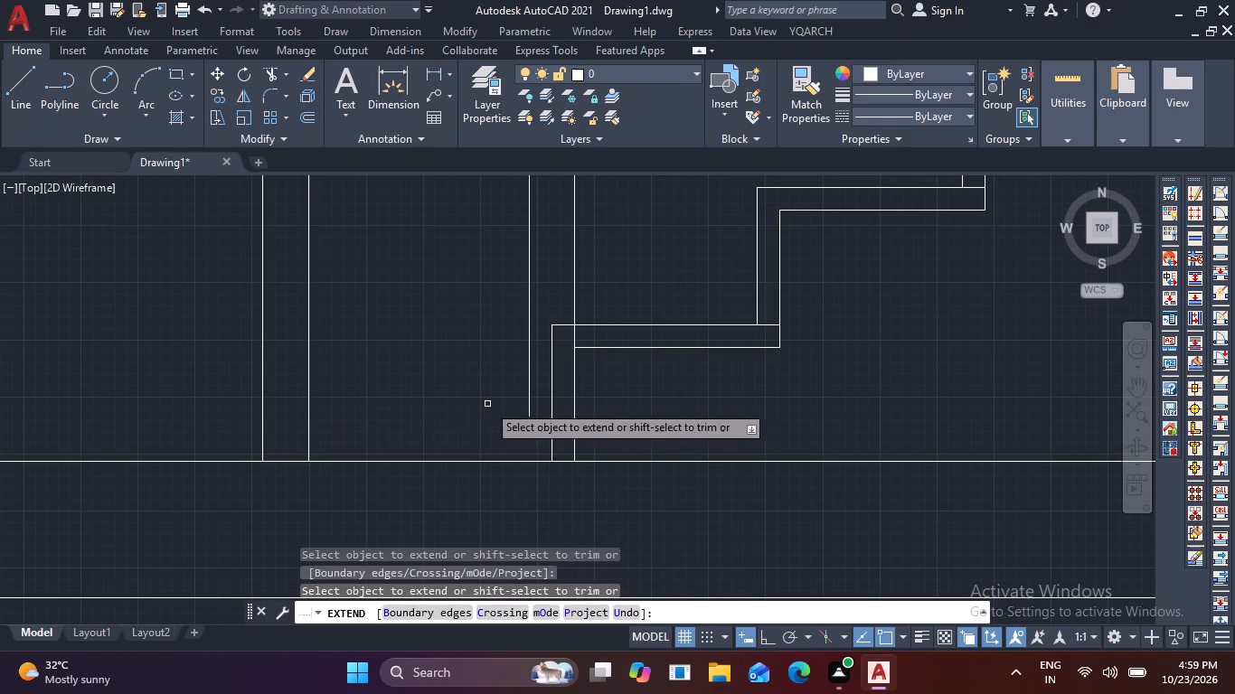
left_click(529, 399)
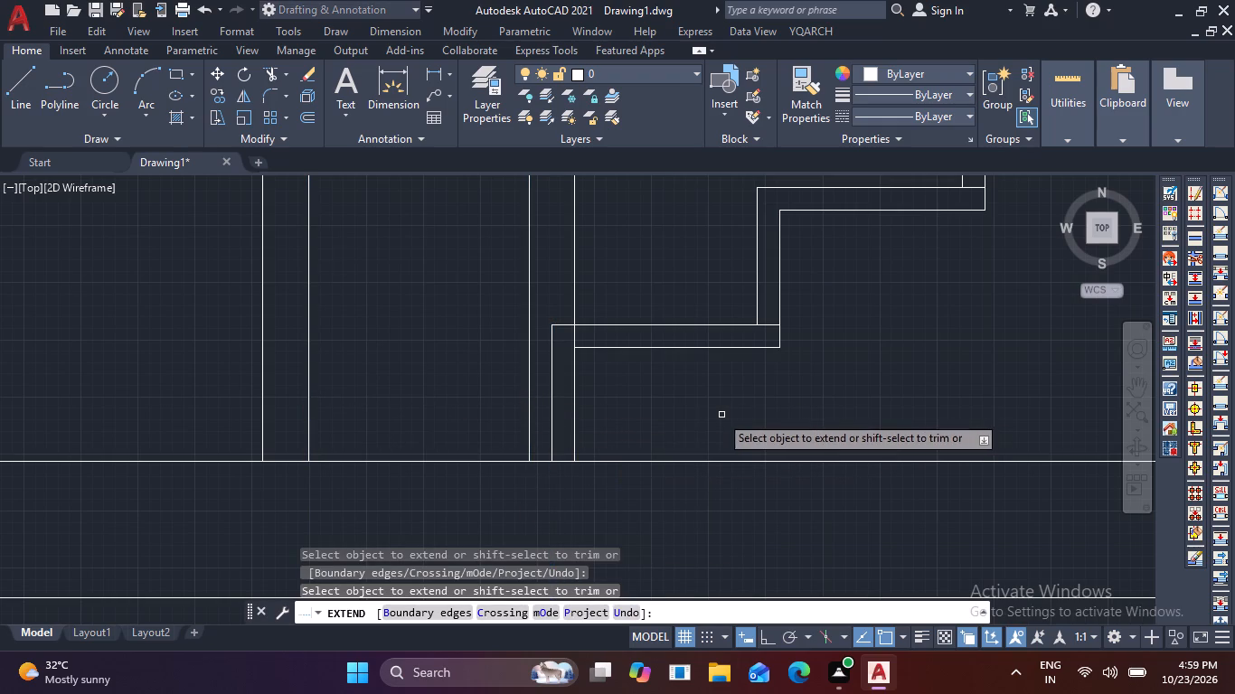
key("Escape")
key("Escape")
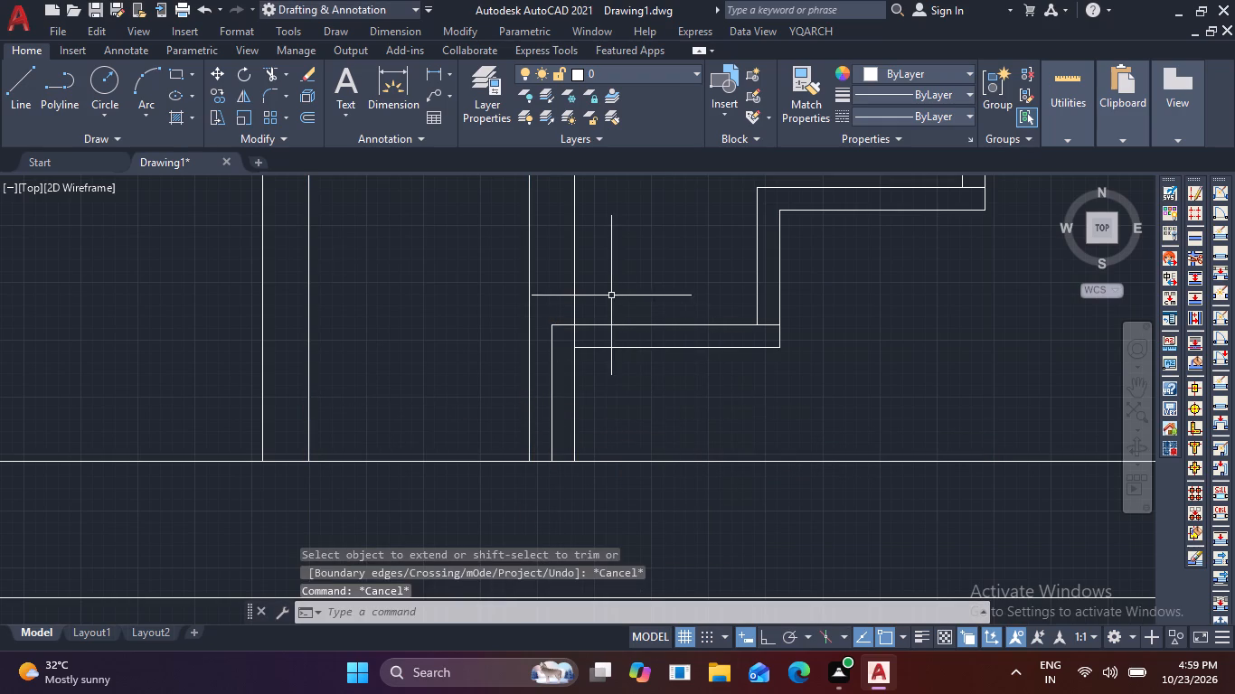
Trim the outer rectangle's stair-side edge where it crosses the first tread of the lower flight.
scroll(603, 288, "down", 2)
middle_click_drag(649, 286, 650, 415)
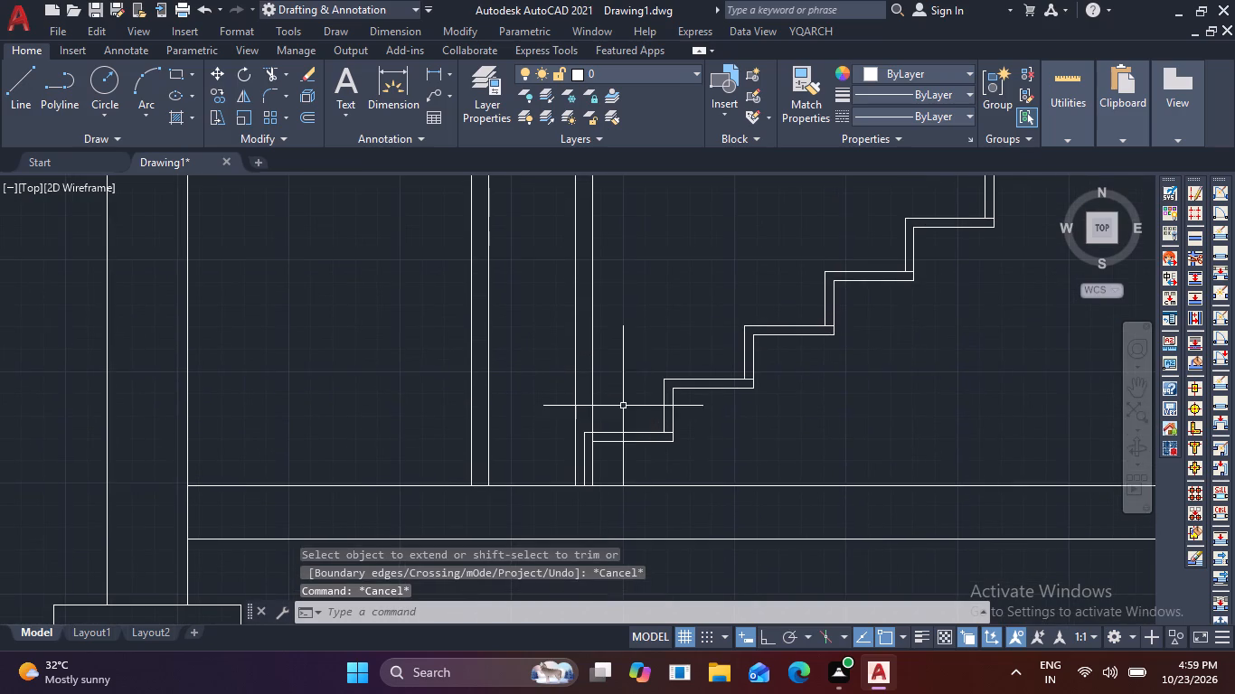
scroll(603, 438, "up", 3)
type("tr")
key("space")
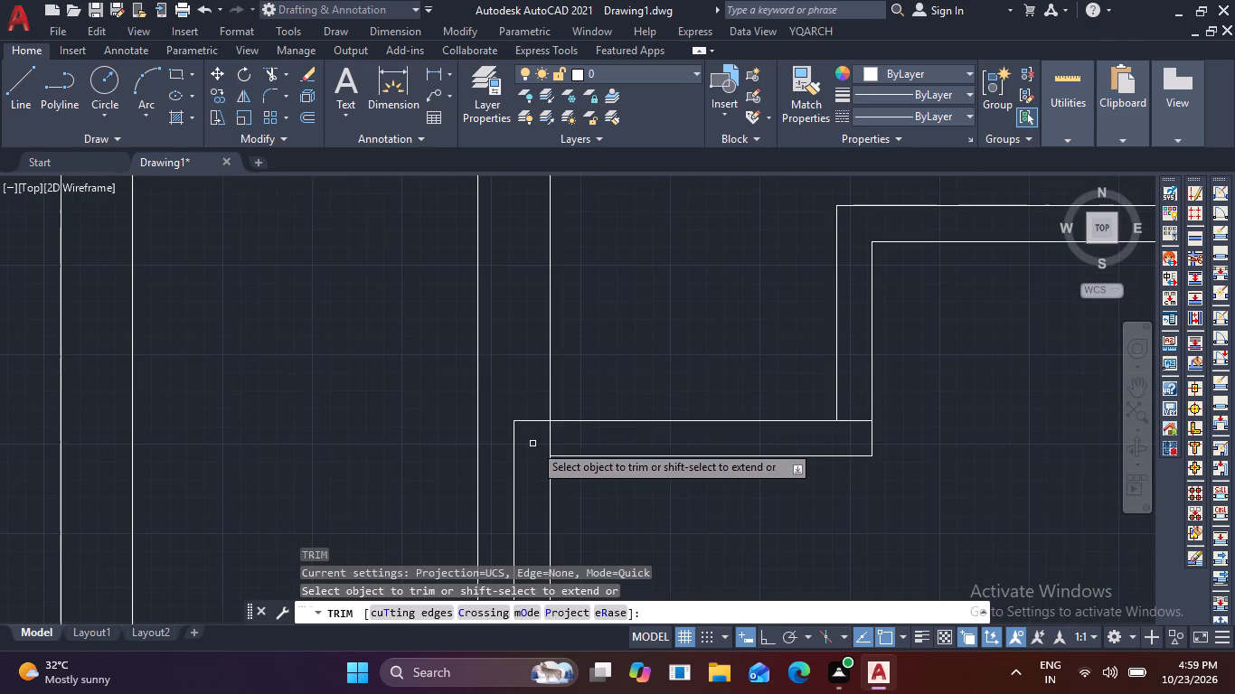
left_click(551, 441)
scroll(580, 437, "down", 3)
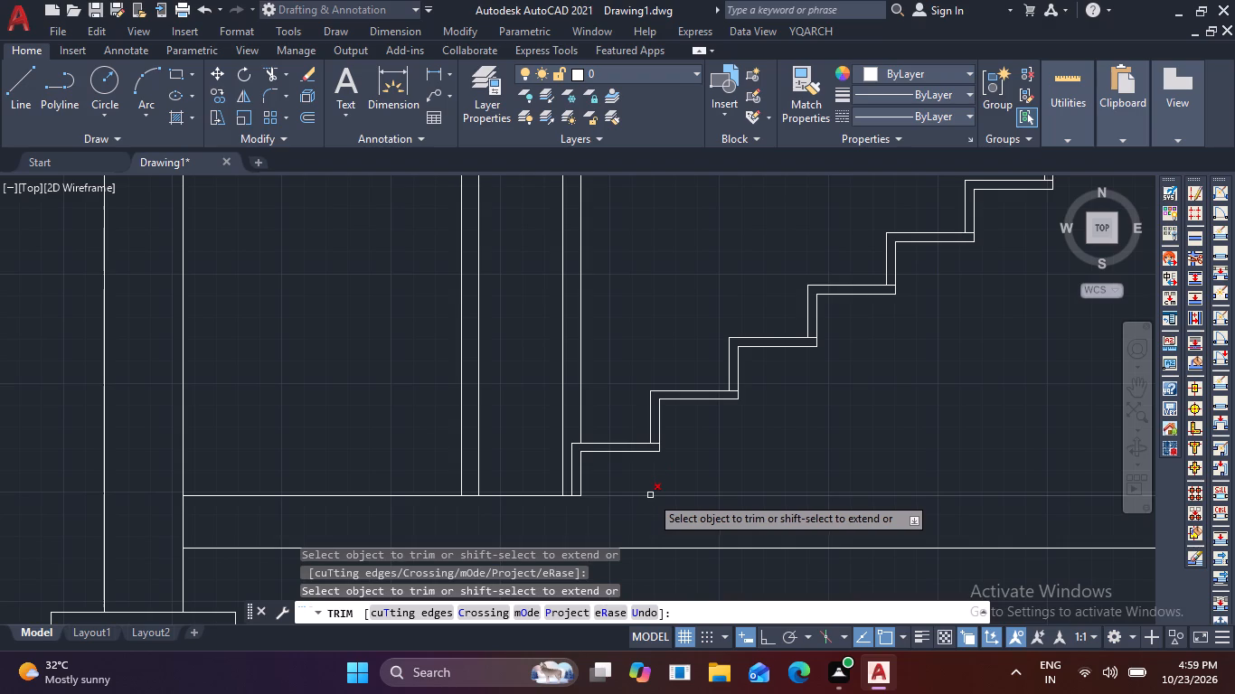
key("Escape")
Erase the outer rectangle and the inner offset lines at the foot of the lower flight, including the leftover inner top edge.
scroll(608, 292, "down", 1)
middle_click_drag(611, 301, 606, 441)
scroll(527, 458, "up", 2)
middle_click_drag(528, 432, 530, 368)
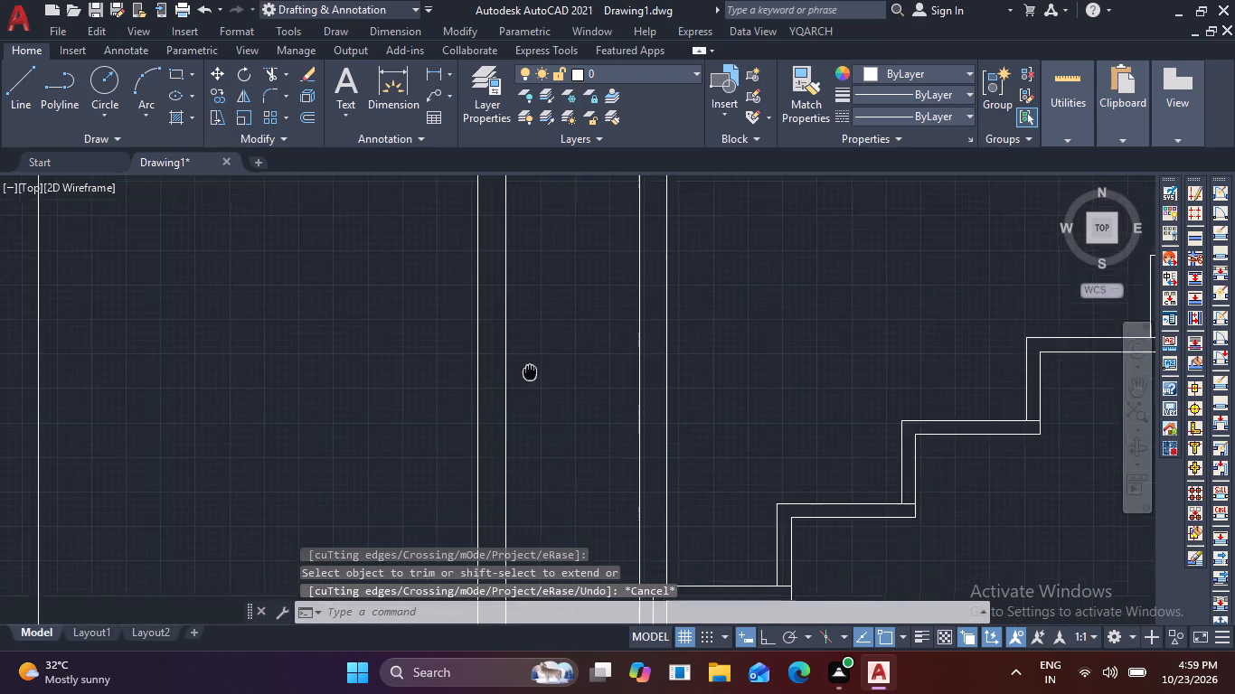
middle_click_drag(530, 368, 541, 324)
left_click_drag(742, 358, 731, 358)
left_click(412, 286)
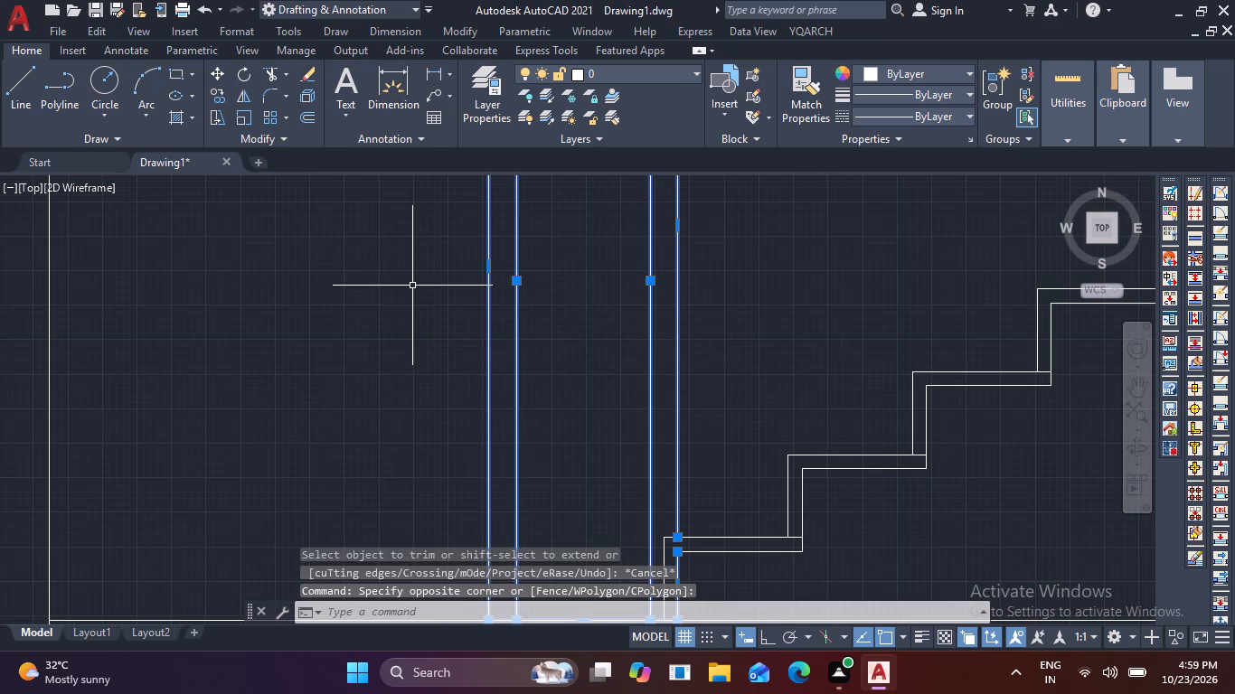
key("Delete")
scroll(486, 305, "down", 2)
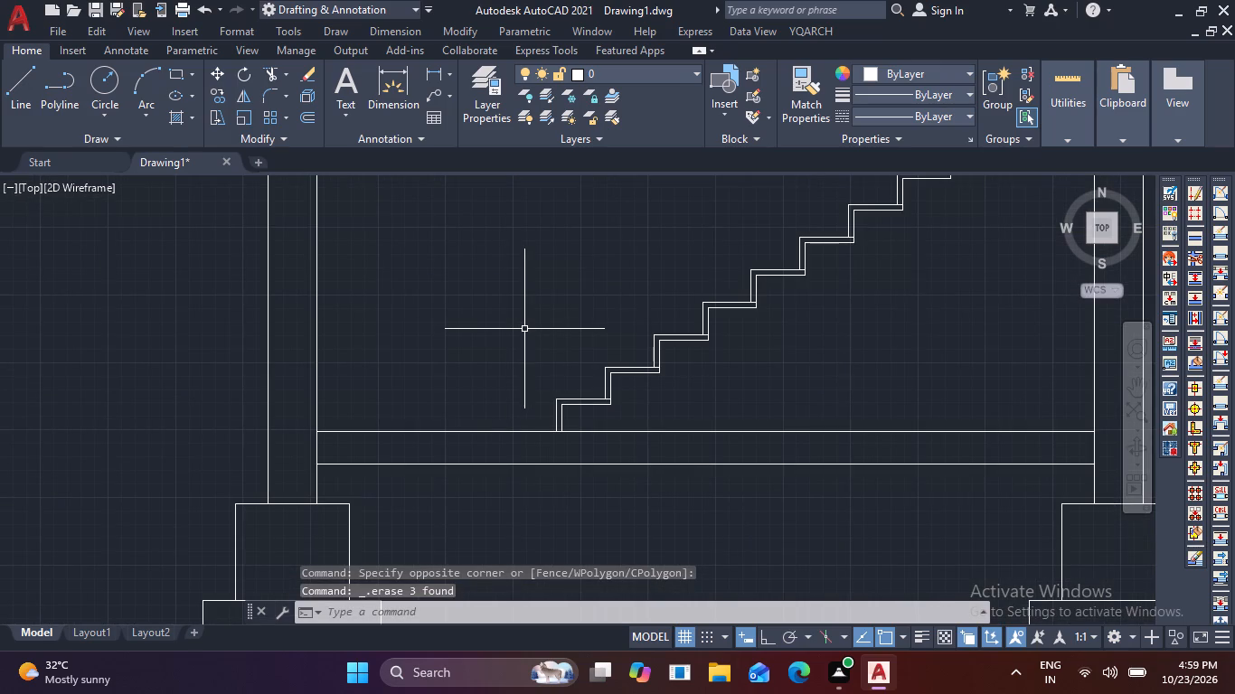
type("re")
key("space")
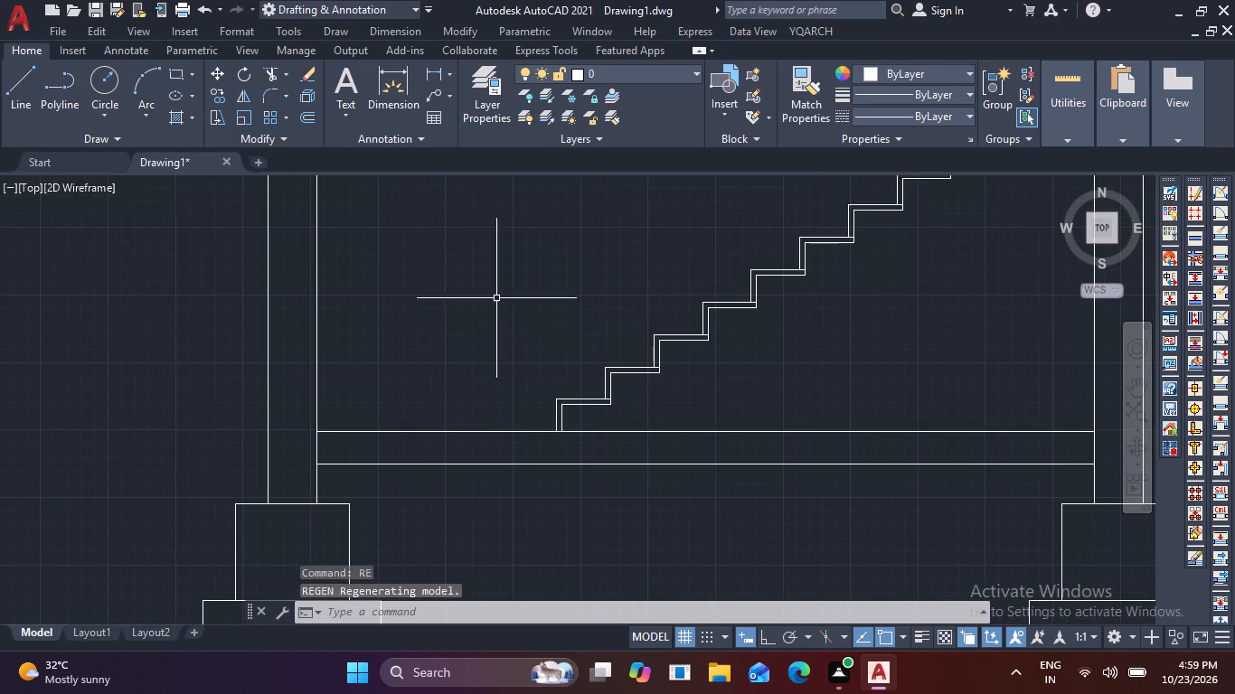
middle_click_drag(510, 293, 510, 421)
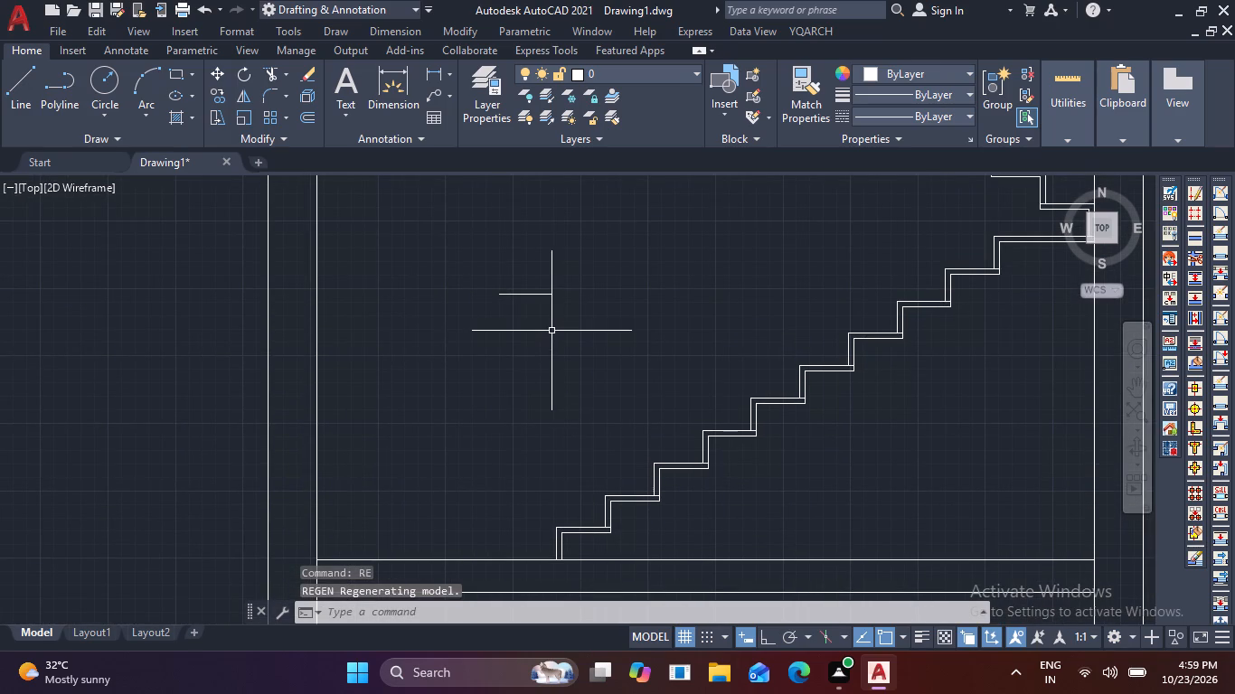
key("Escape")
left_click_drag(579, 315, 552, 304)
left_click(487, 267)
key("Delete")
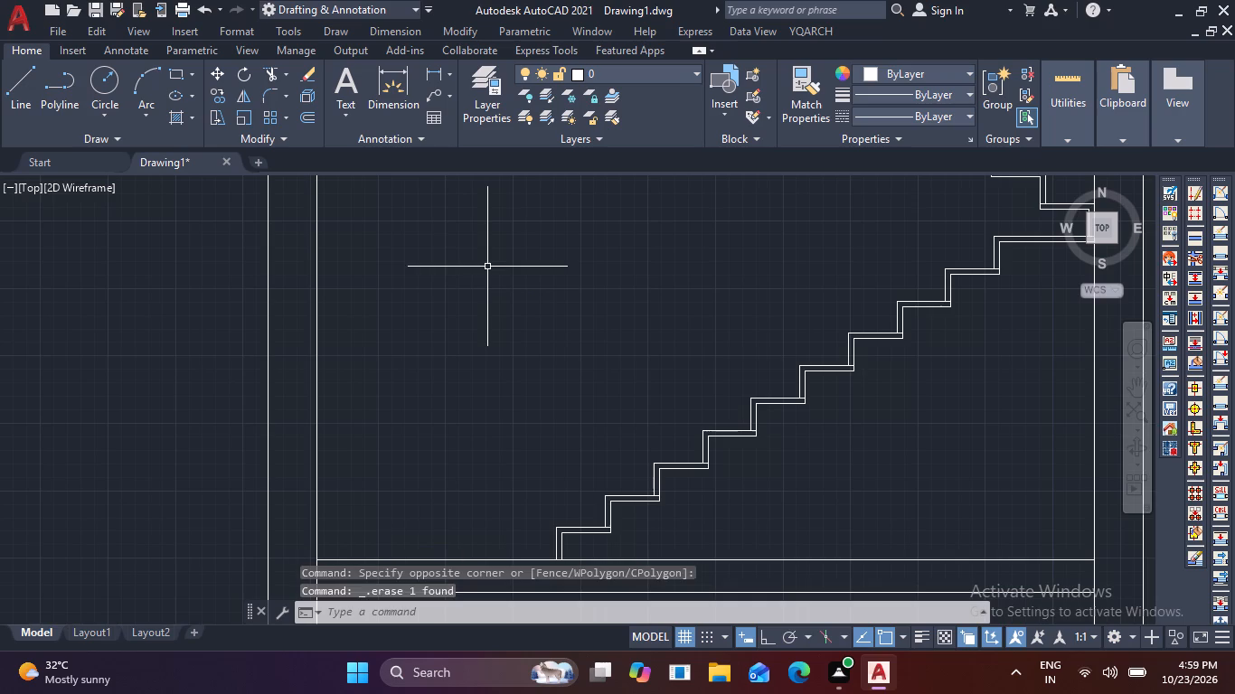
Draw a rectangle about 1'-8" wide and 4'-4" high standing on the ground floor line and overlapping the lower flight's first step.
type("re")
key("c")
key("space")
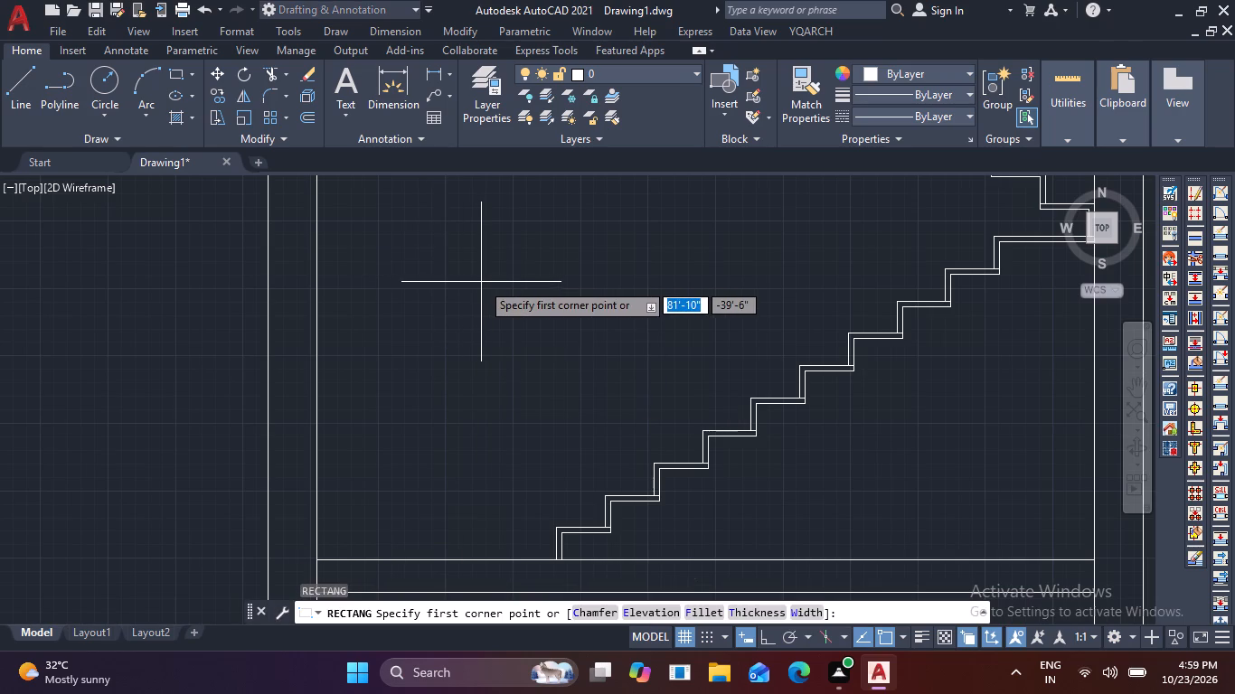
left_click(473, 281)
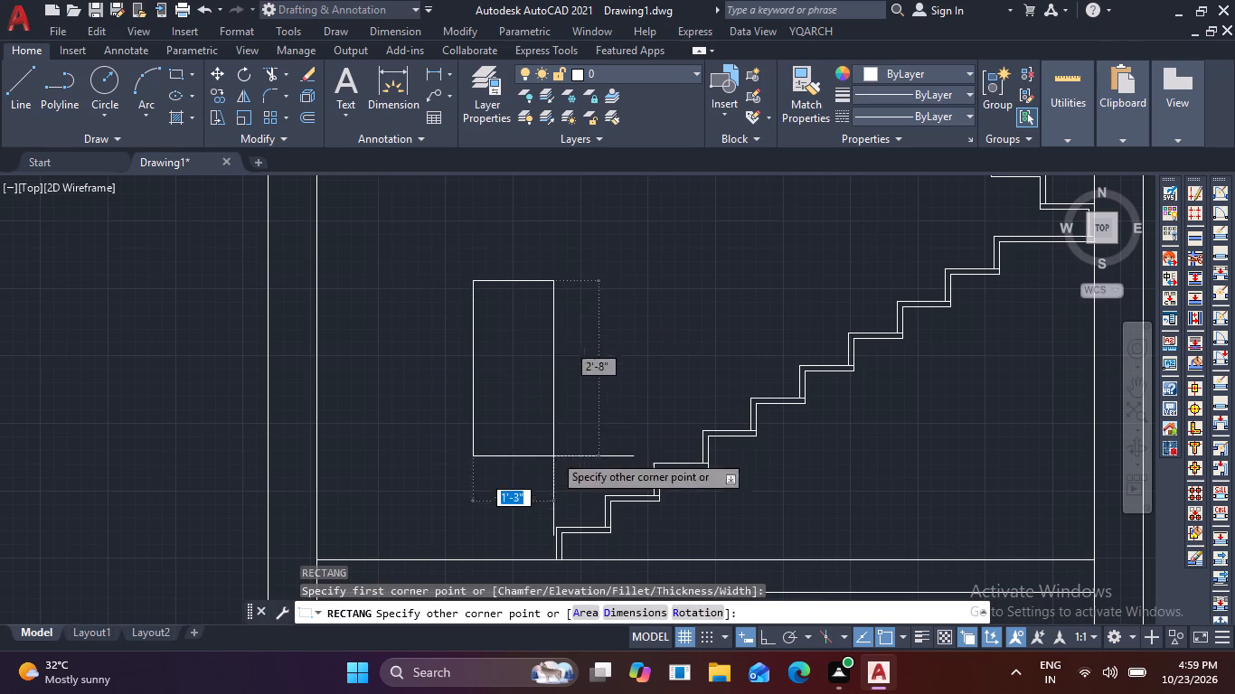
left_click(579, 560)
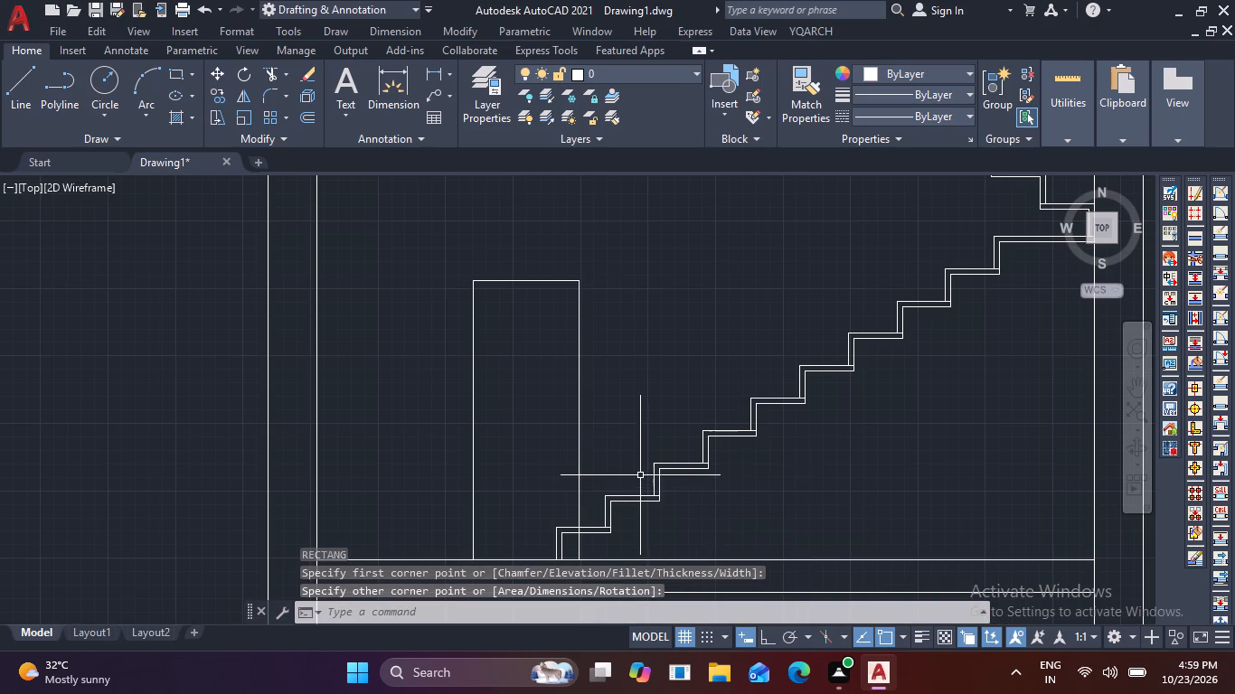
Offset the new rectangle 1" inward.
key("o")
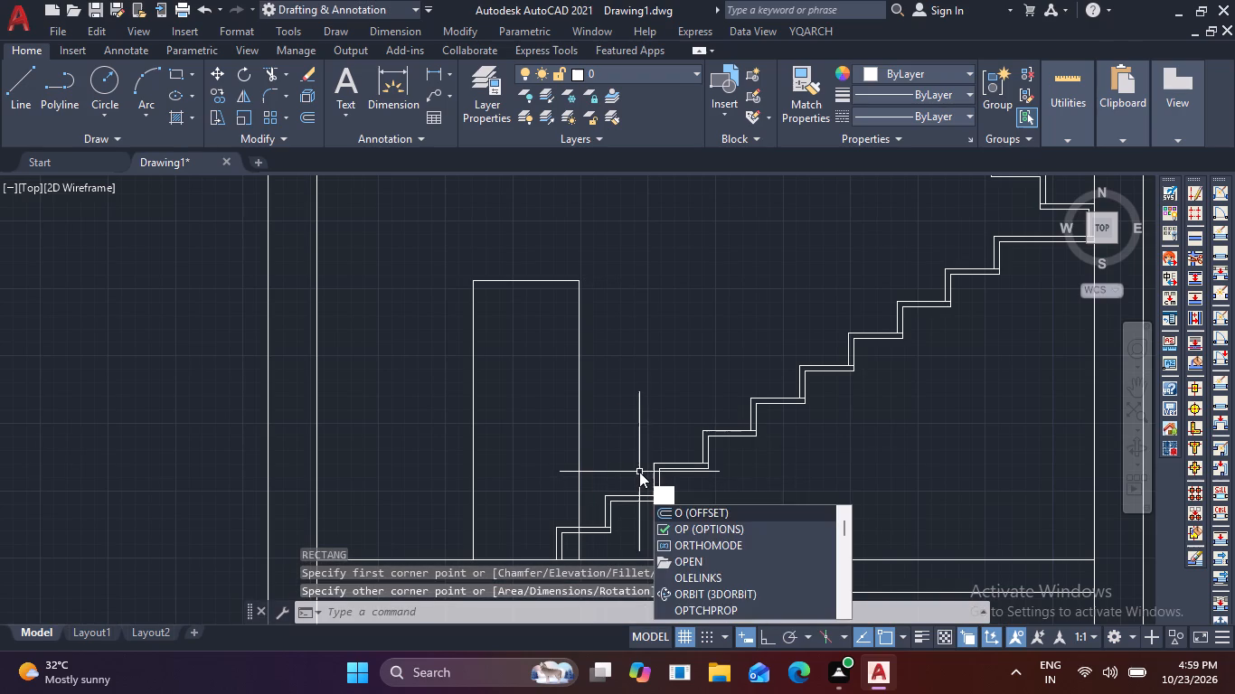
key("Return")
key("1")
key("Return")
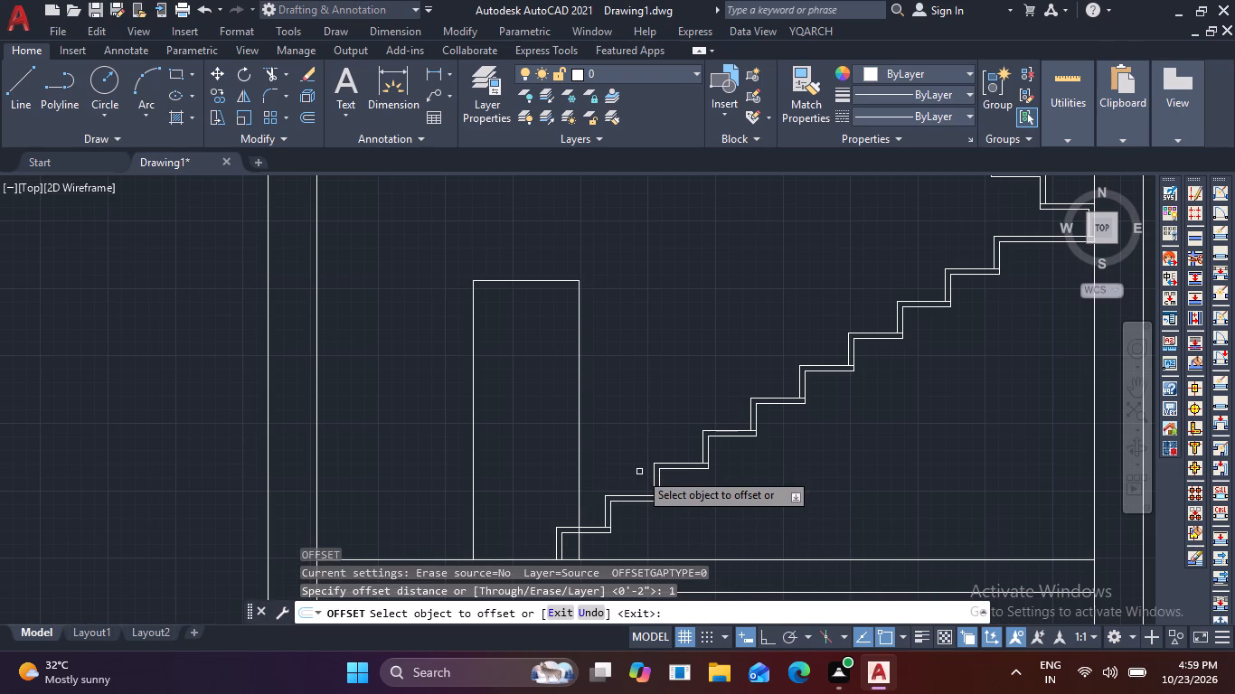
left_click(580, 425)
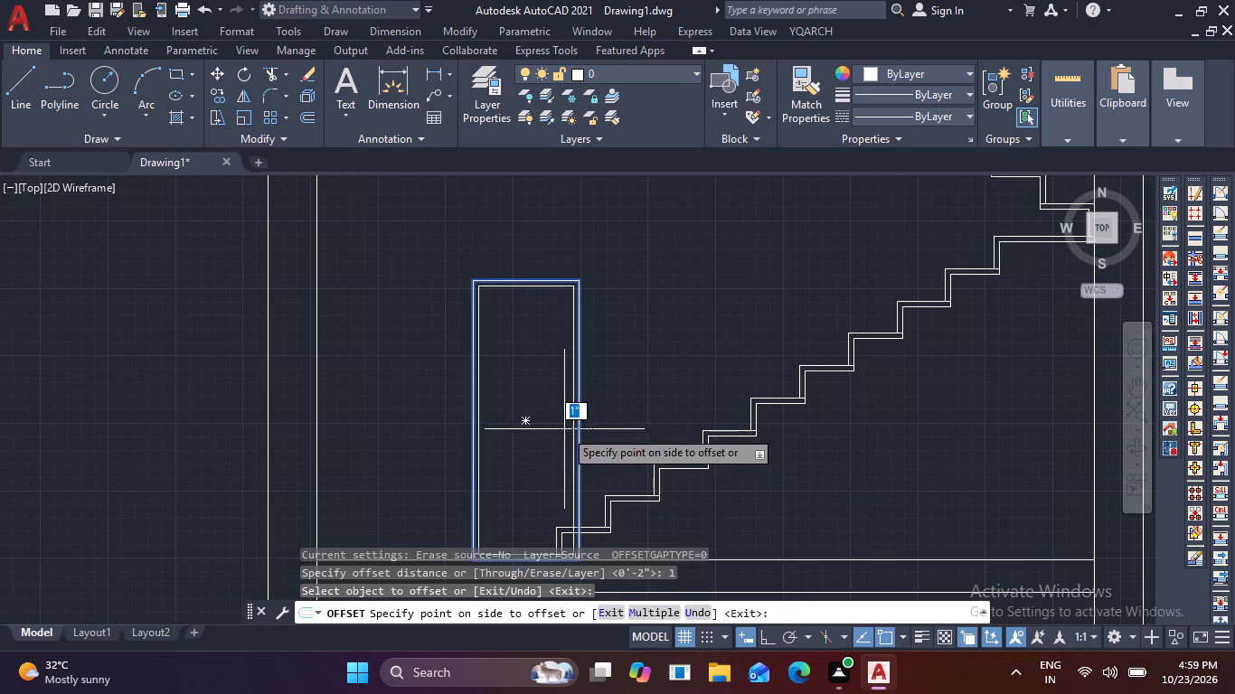
left_click(555, 431)
Trim the stair-side edges of both rectangles through and below the first tread of the lower flight.
scroll(594, 435, "up", 1)
middle_click_drag(594, 434, 677, 192)
scroll(638, 344, "up", 1)
type("tr")
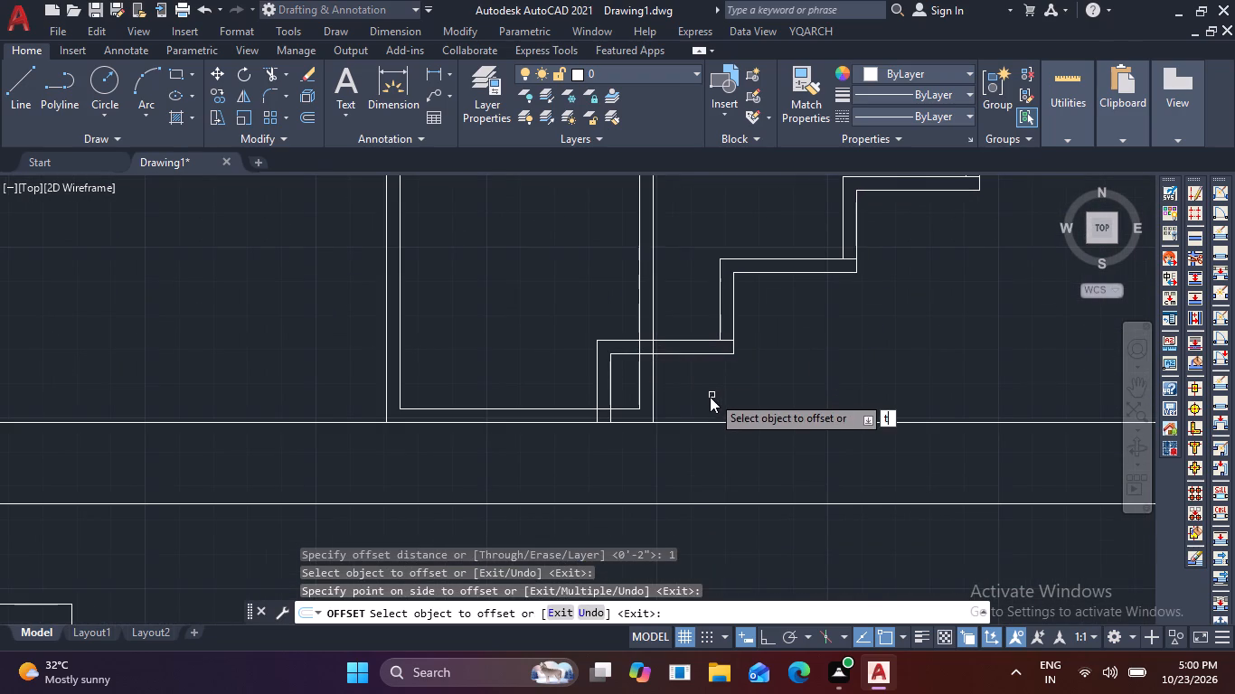
key("space")
scroll(632, 342, "up", 2)
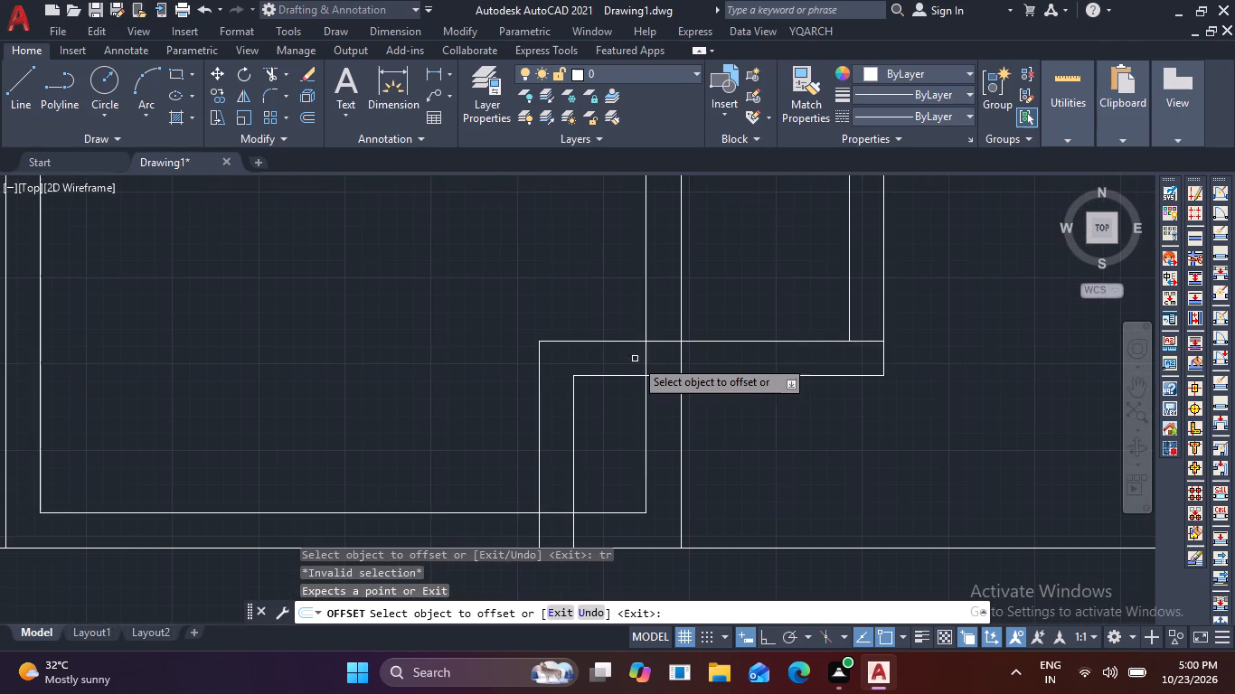
key("Escape")
key("Escape")
type("tr")
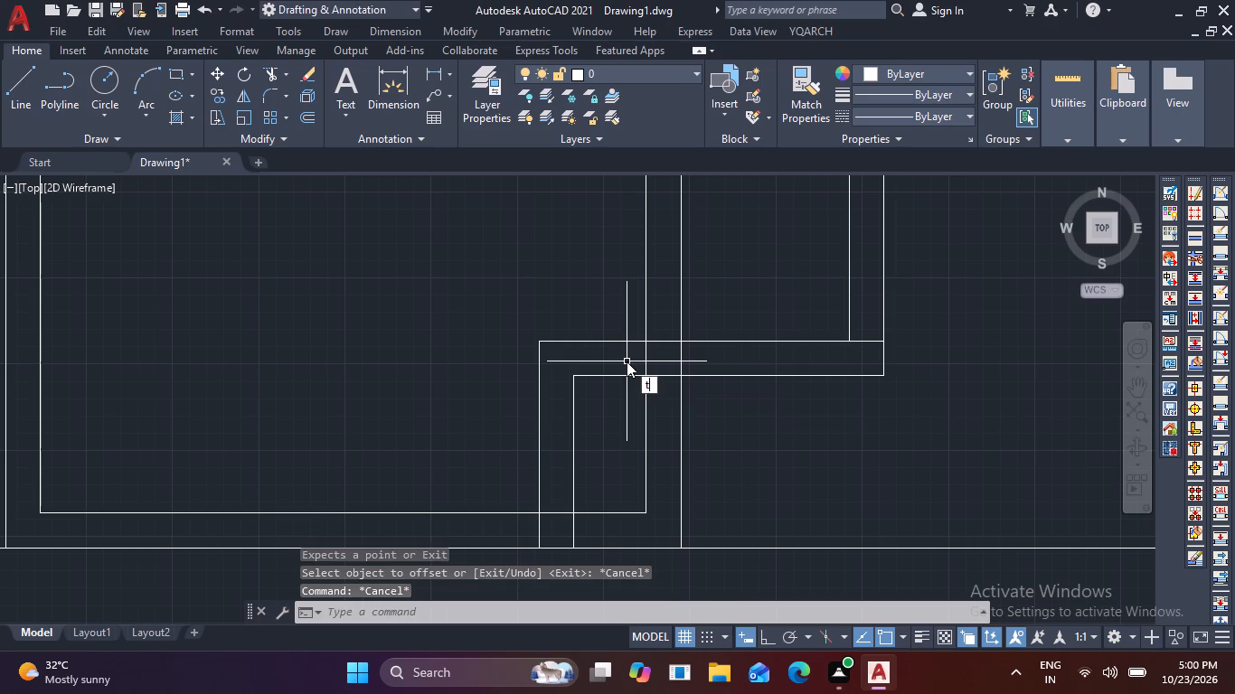
key("space")
left_click(627, 361)
left_click(727, 362)
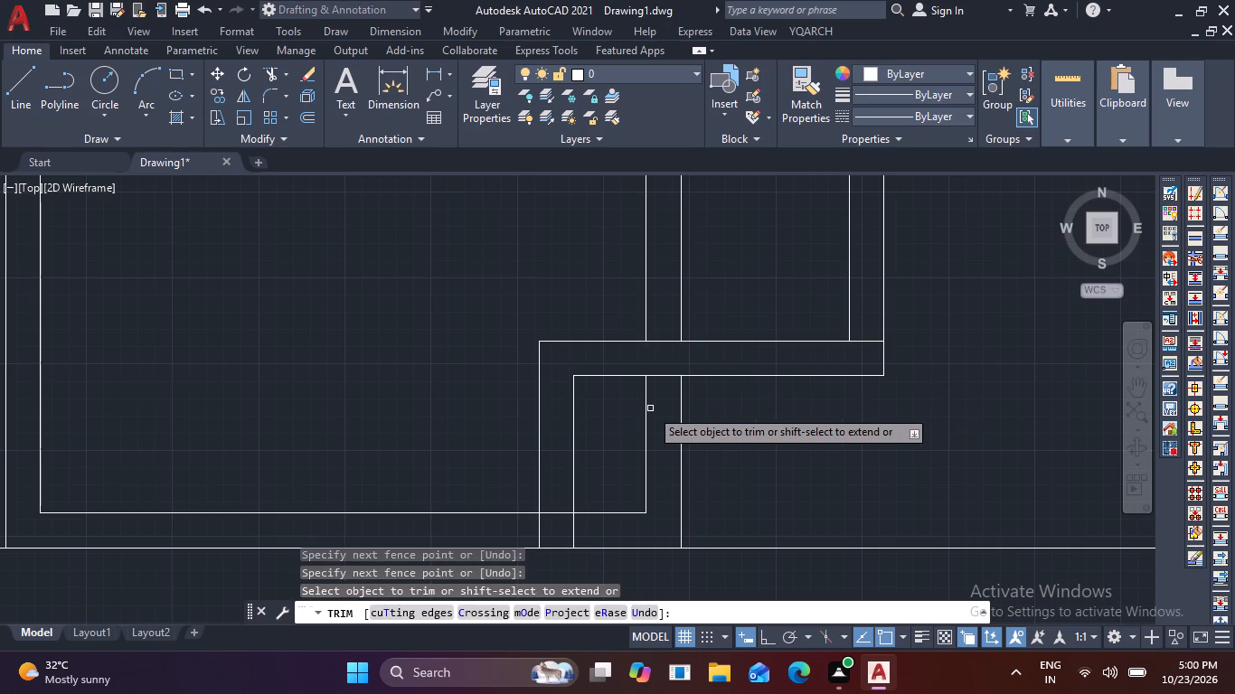
left_click(631, 414)
left_click(731, 437)
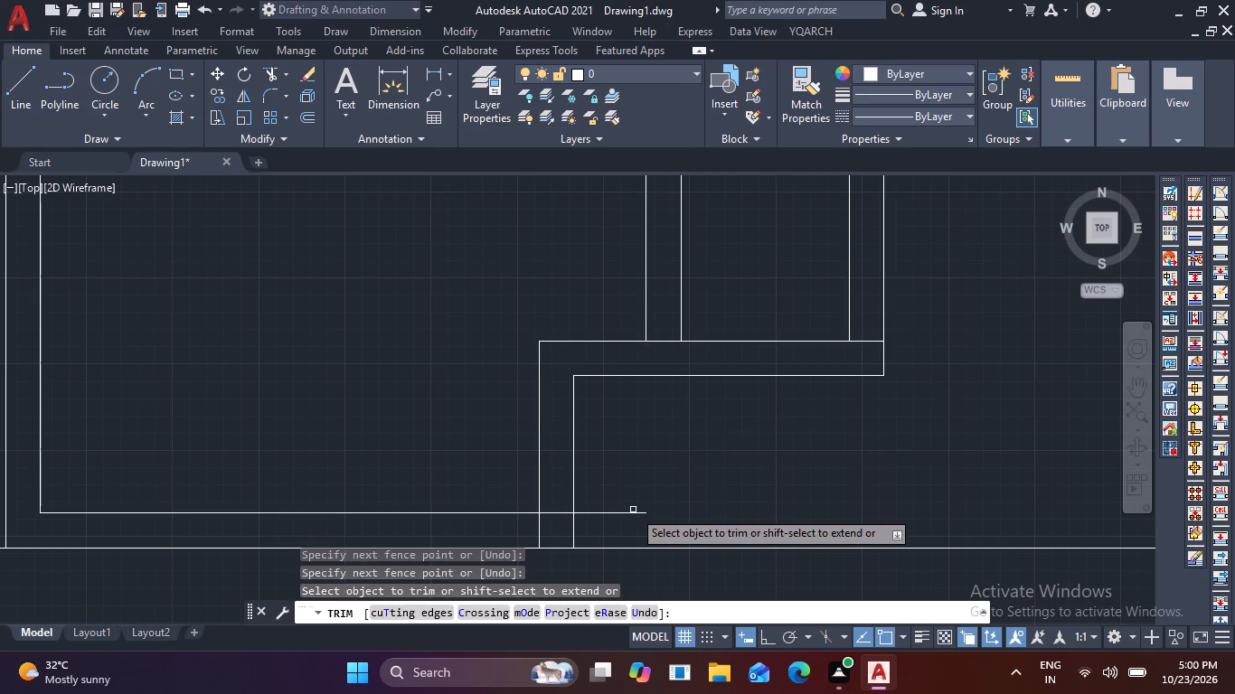
Trim away the inner rectangle's whole bottom edge, both inside the first step and beyond its riser.
left_click(633, 510)
left_click(627, 520)
middle_click_drag(470, 501, 481, 492)
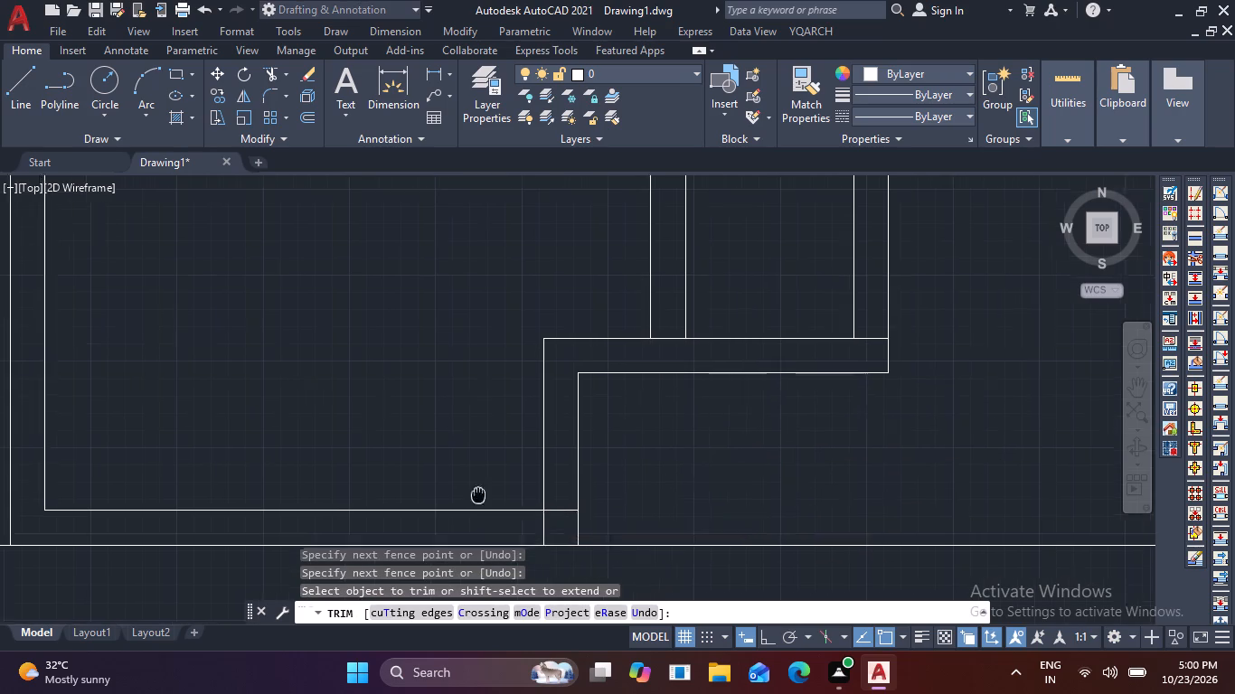
middle_click_drag(481, 492, 617, 404)
left_click(706, 417)
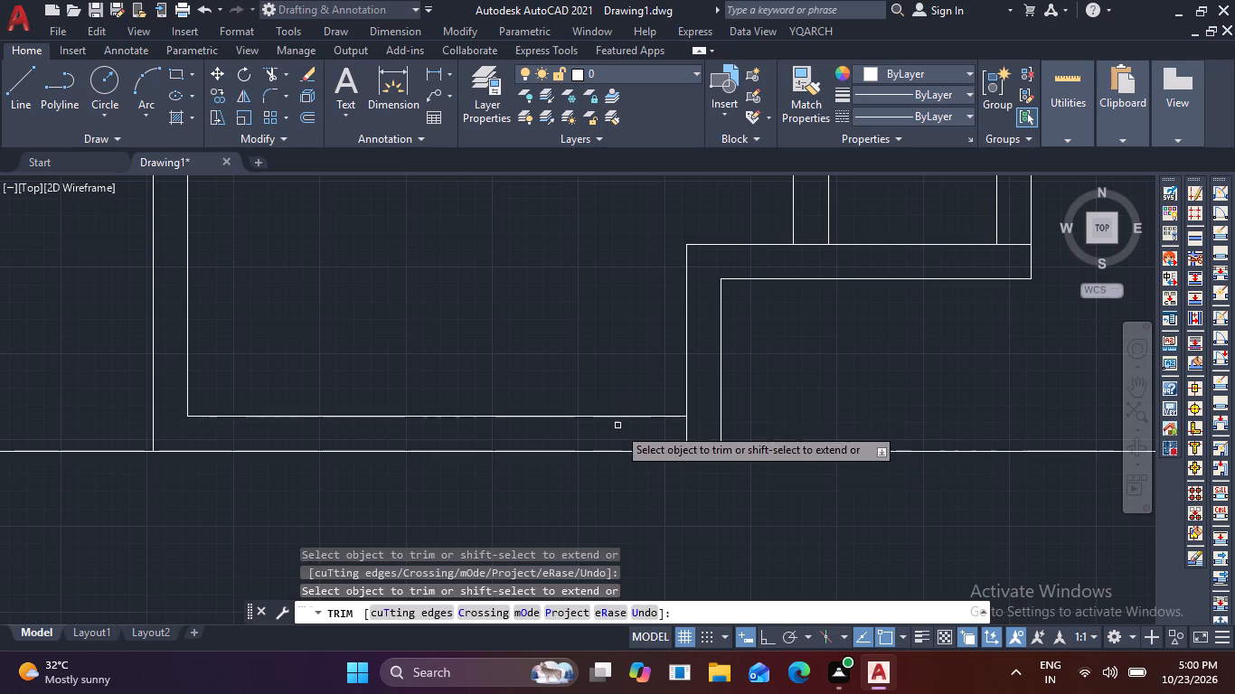
left_click(617, 428)
left_click(625, 372)
key("Escape")
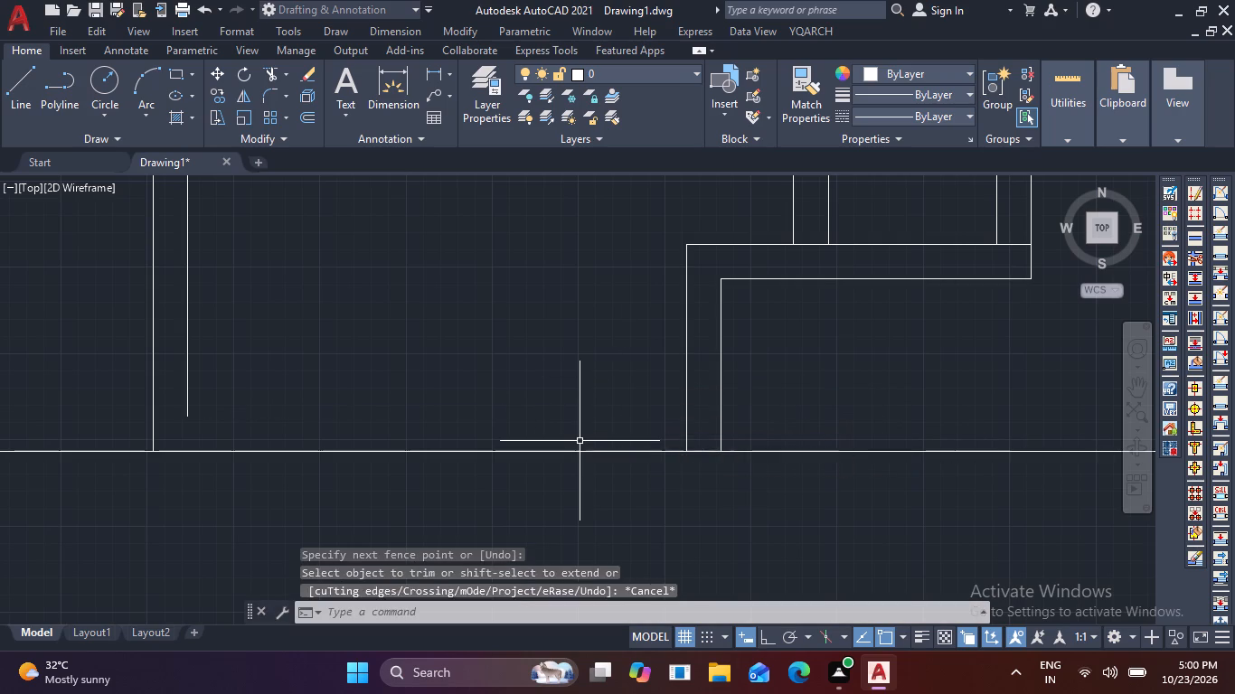
key("Escape")
Extend the inner rectangle's vertical side farthest from the stair down to the ground floor line.
key("e")
key("x")
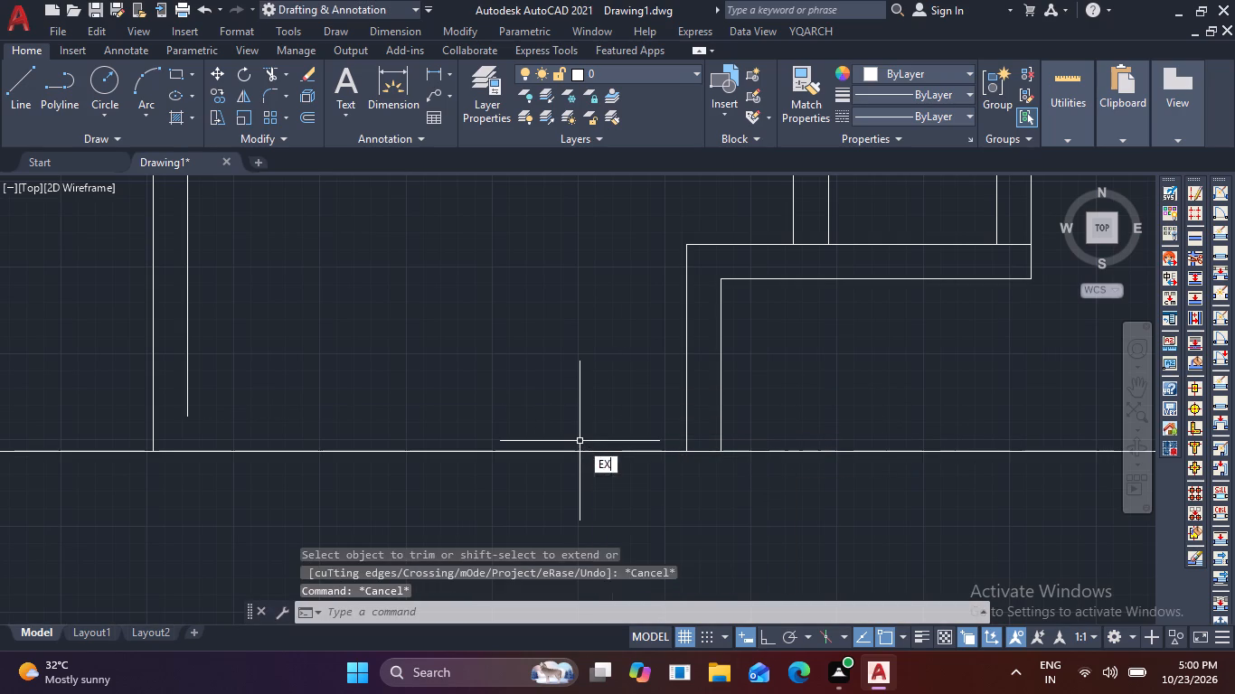
key("space")
left_click(183, 396)
left_click(222, 406)
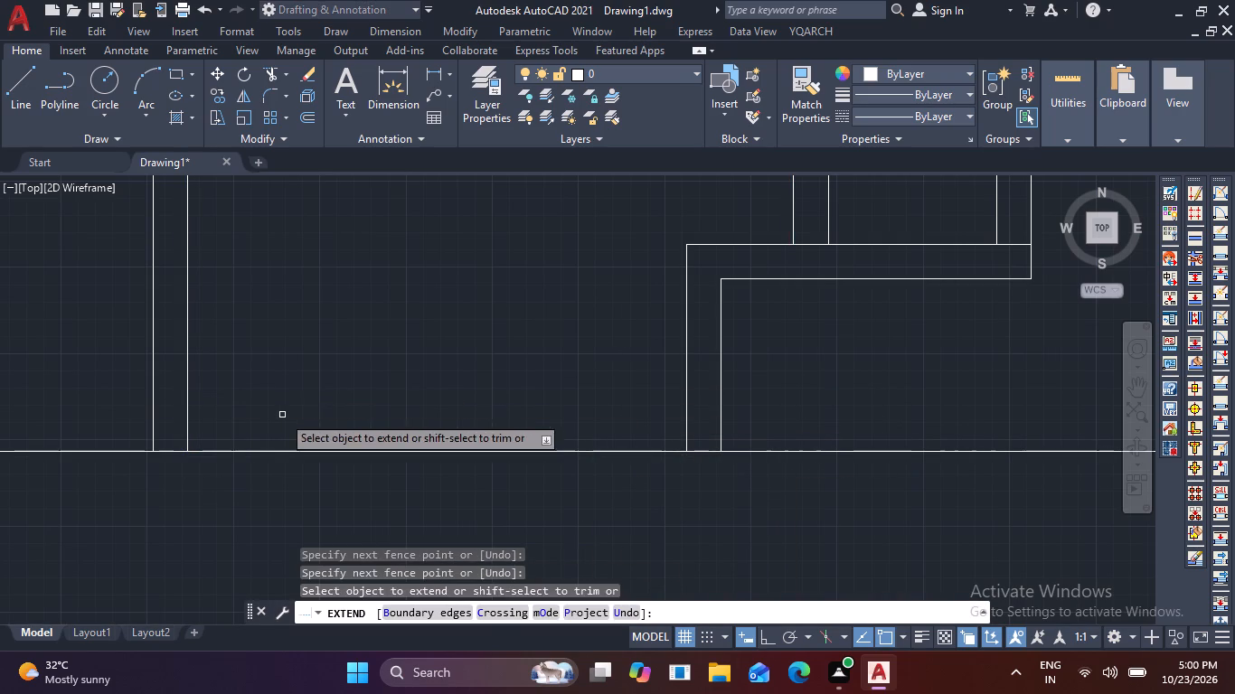
key("Escape")
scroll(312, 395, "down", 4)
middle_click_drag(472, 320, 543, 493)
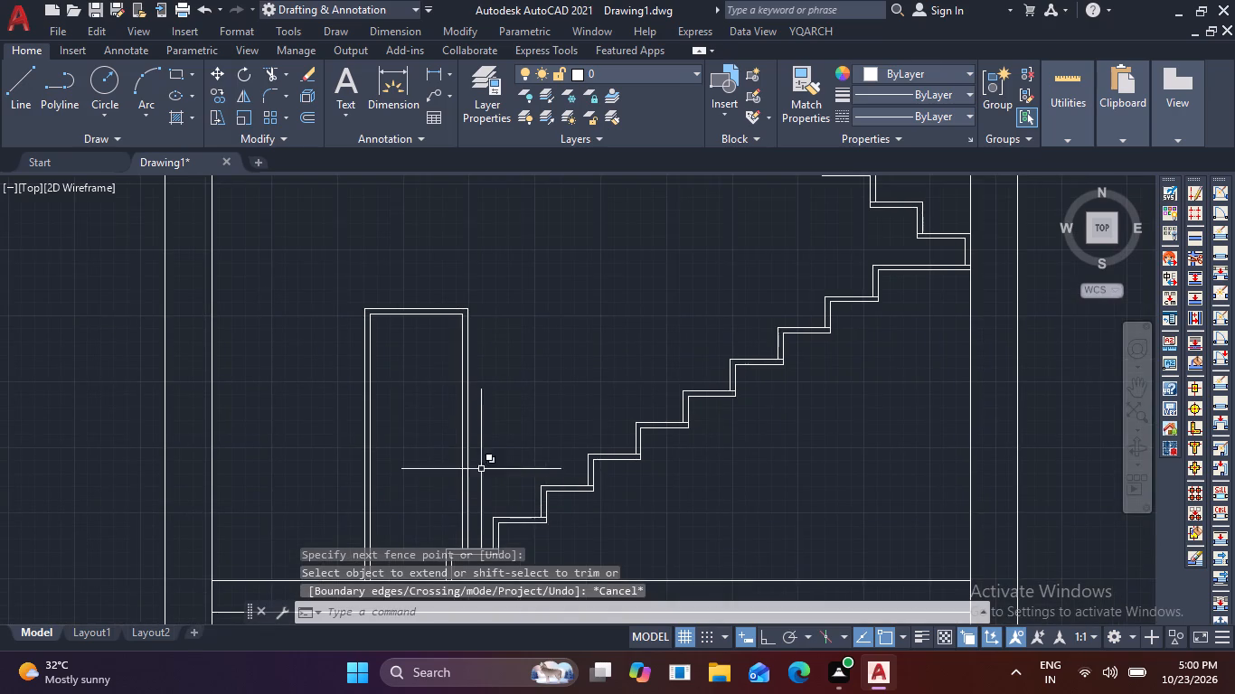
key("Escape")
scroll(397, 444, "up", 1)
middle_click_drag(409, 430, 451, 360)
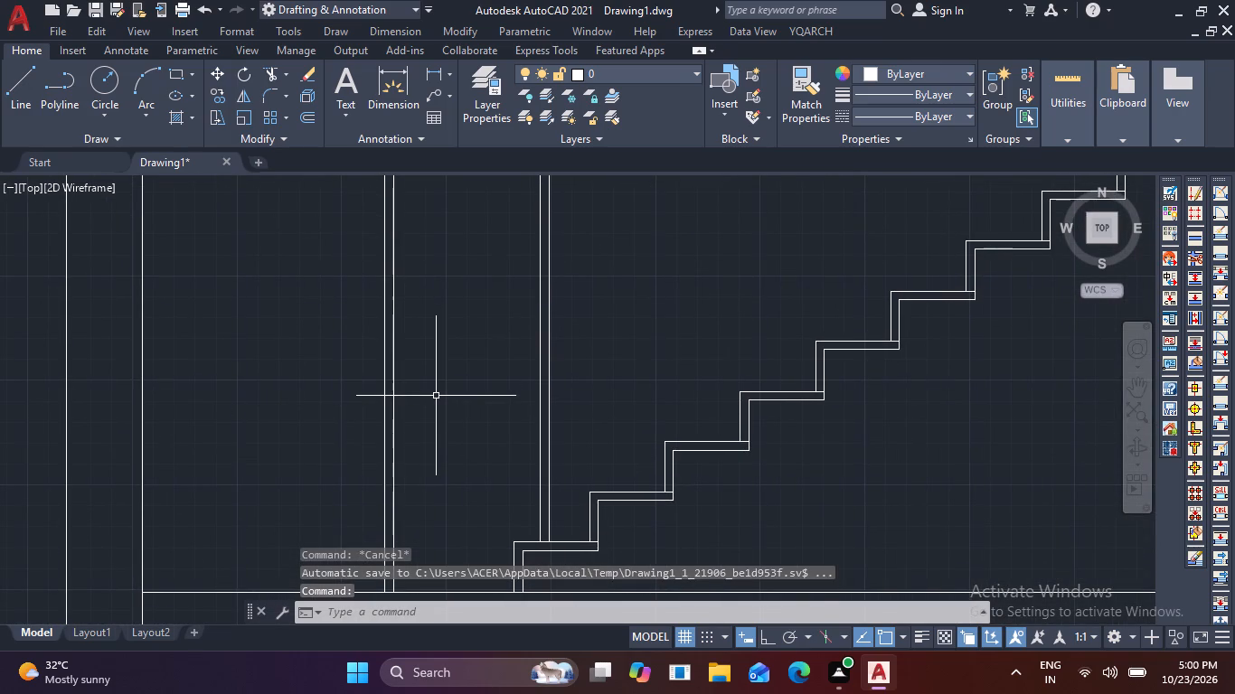
Draw a small door-knob circle at about mid-height of the door, just inside the inner frame line farthest from the stair.
key("c")
key("space")
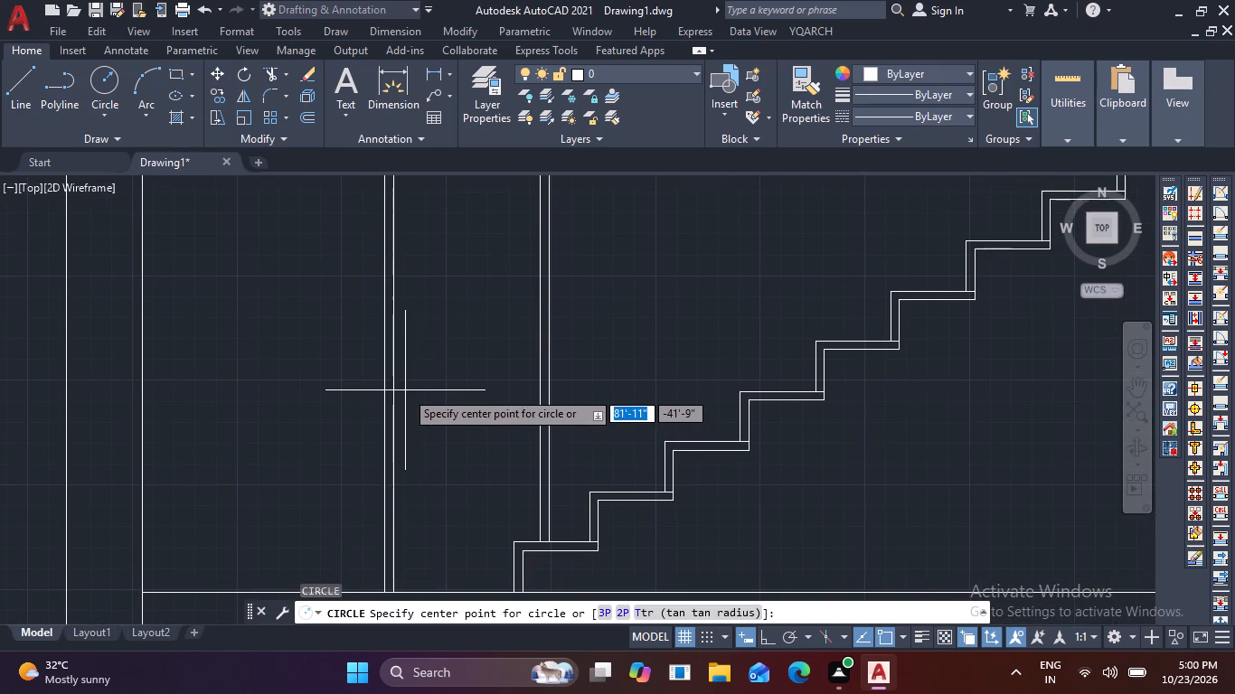
scroll(405, 389, "up", 2)
scroll(392, 363, "down", 3)
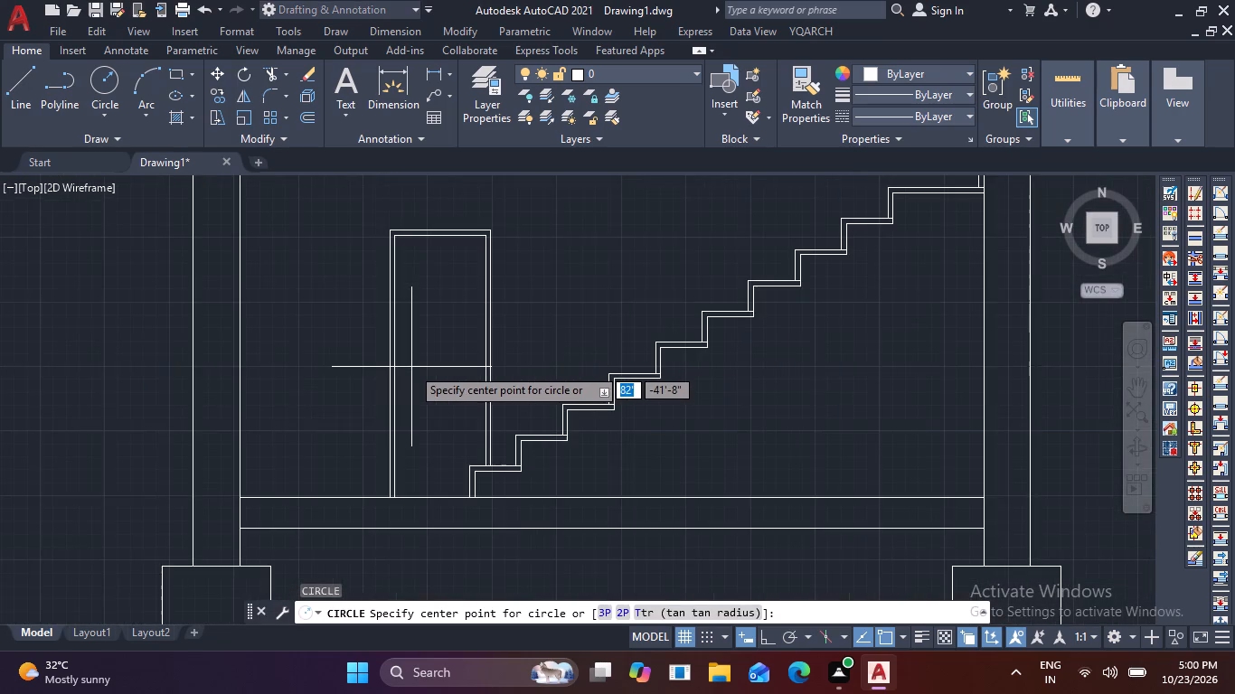
middle_click_drag(412, 369, 451, 408)
scroll(450, 408, "up", 3)
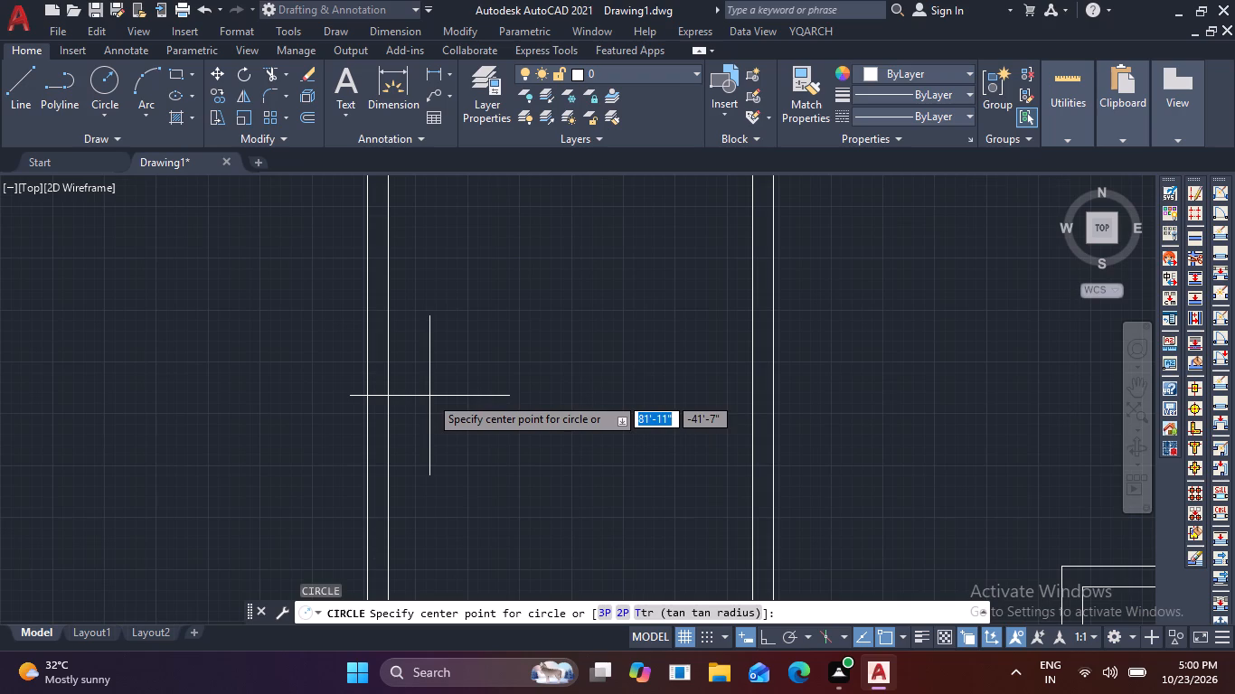
left_click(420, 404)
scroll(427, 399, "up", 2)
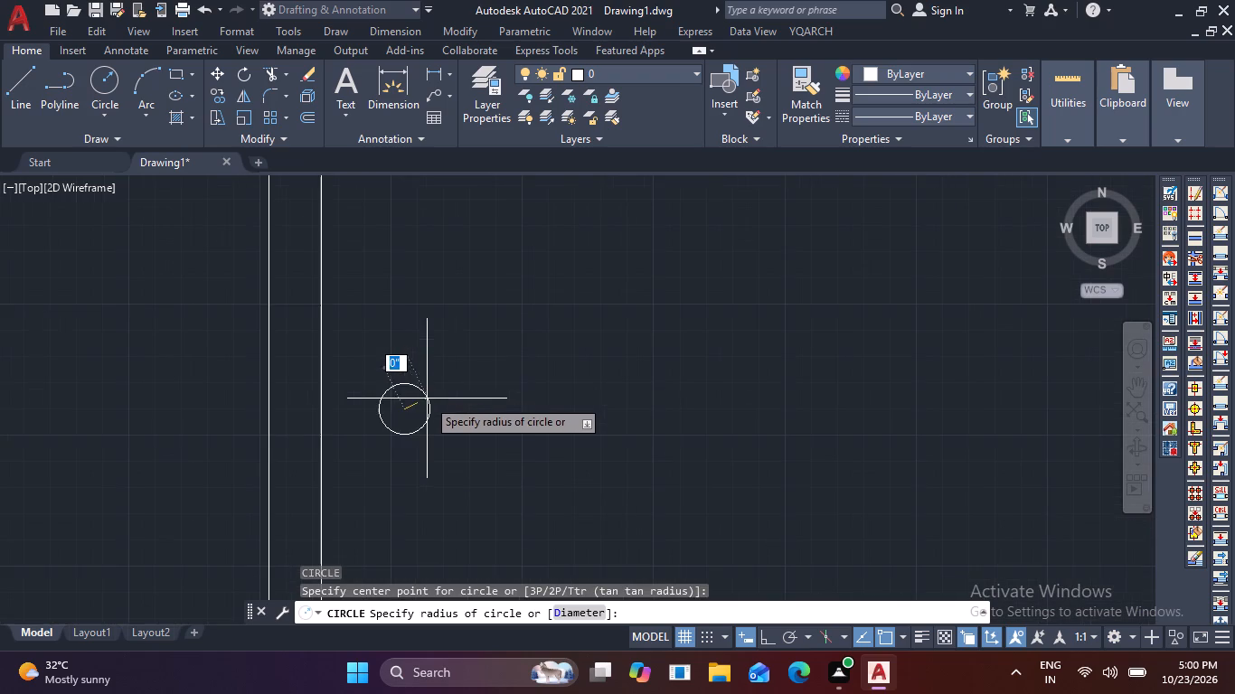
left_click(431, 383)
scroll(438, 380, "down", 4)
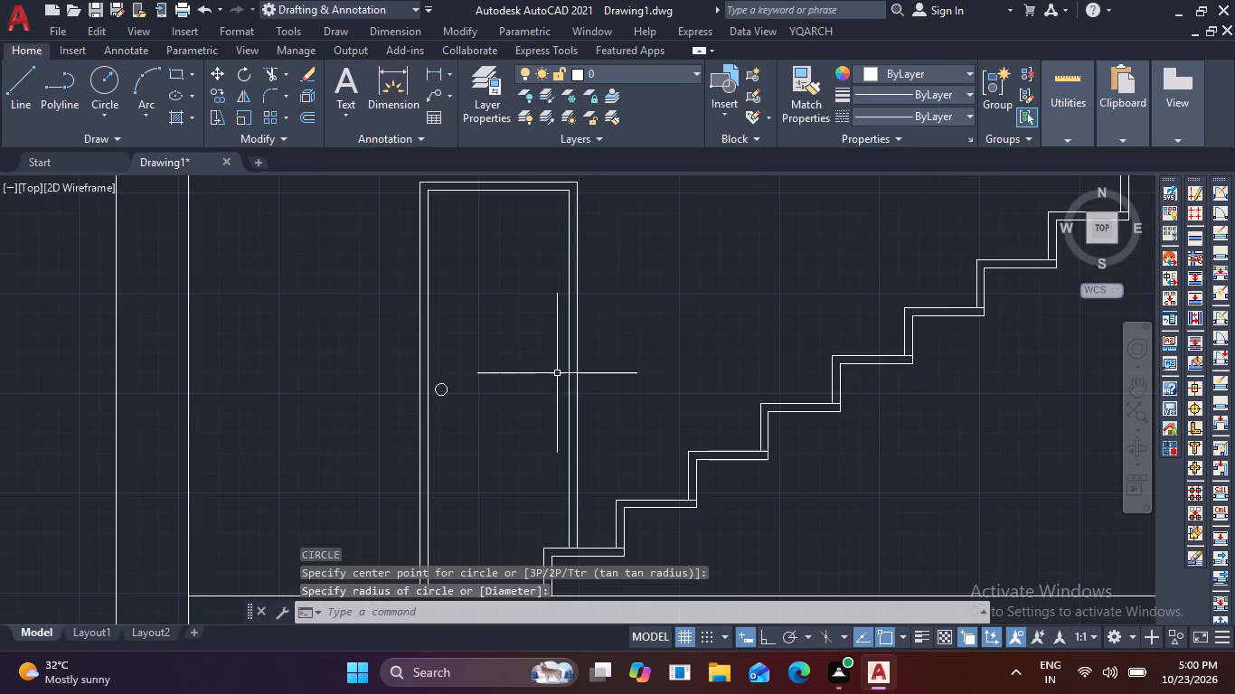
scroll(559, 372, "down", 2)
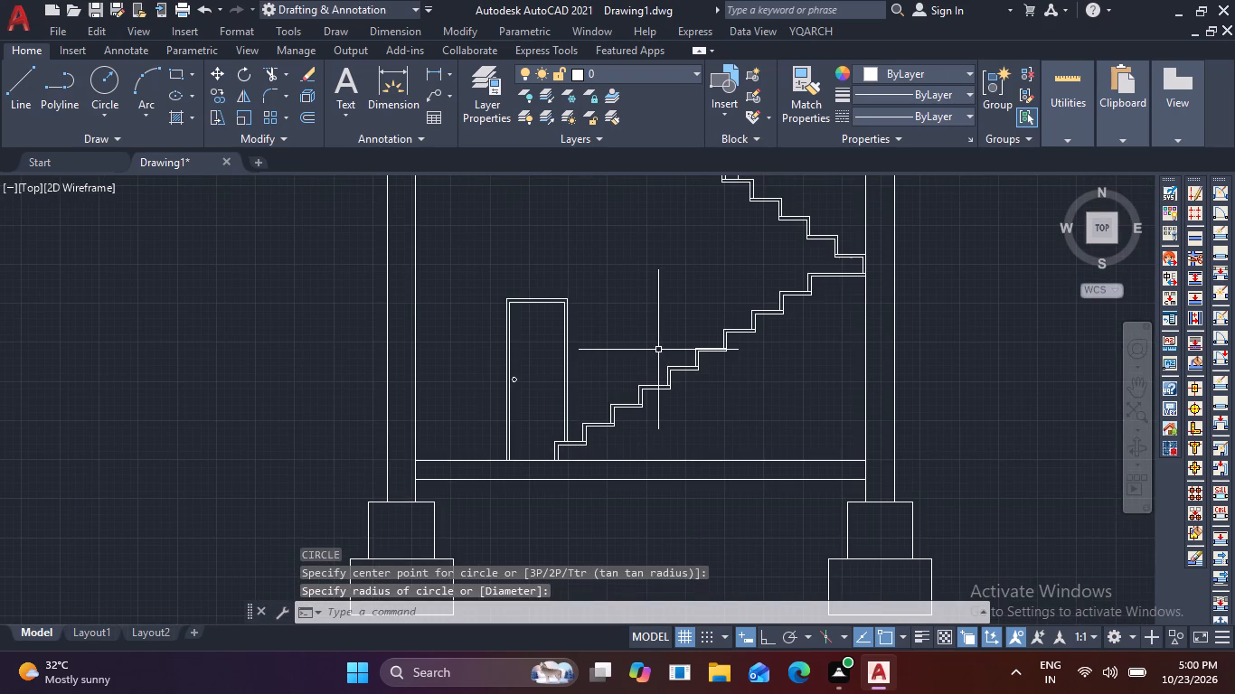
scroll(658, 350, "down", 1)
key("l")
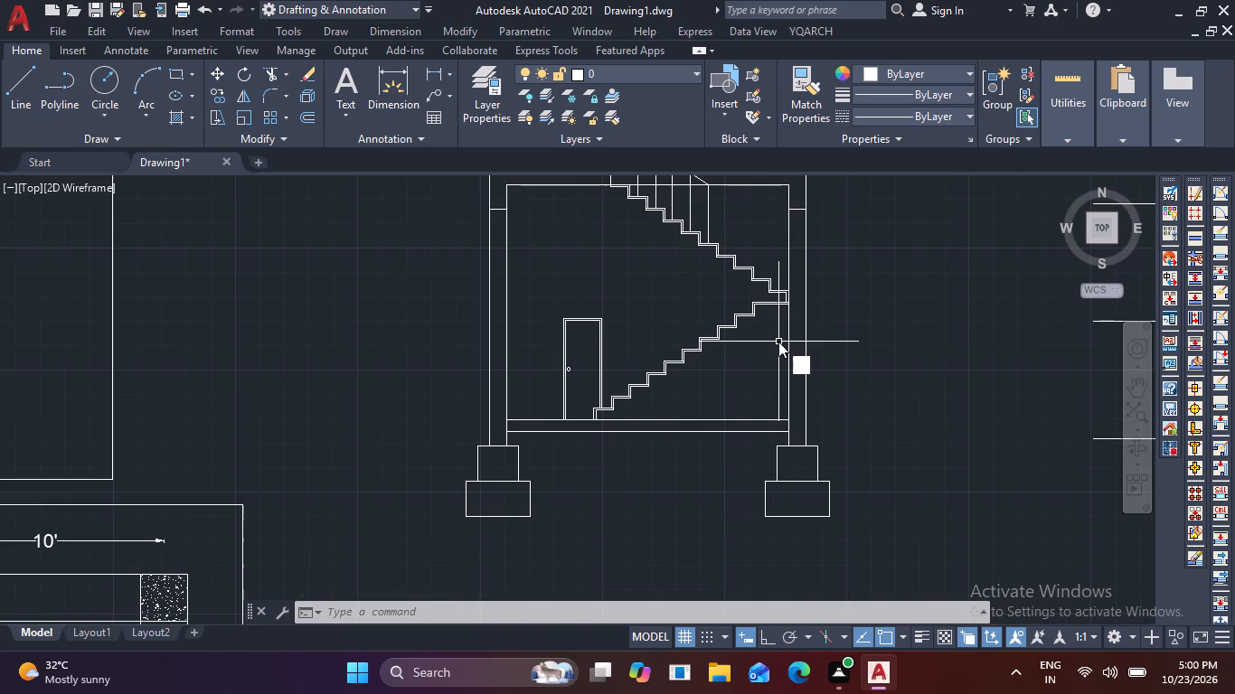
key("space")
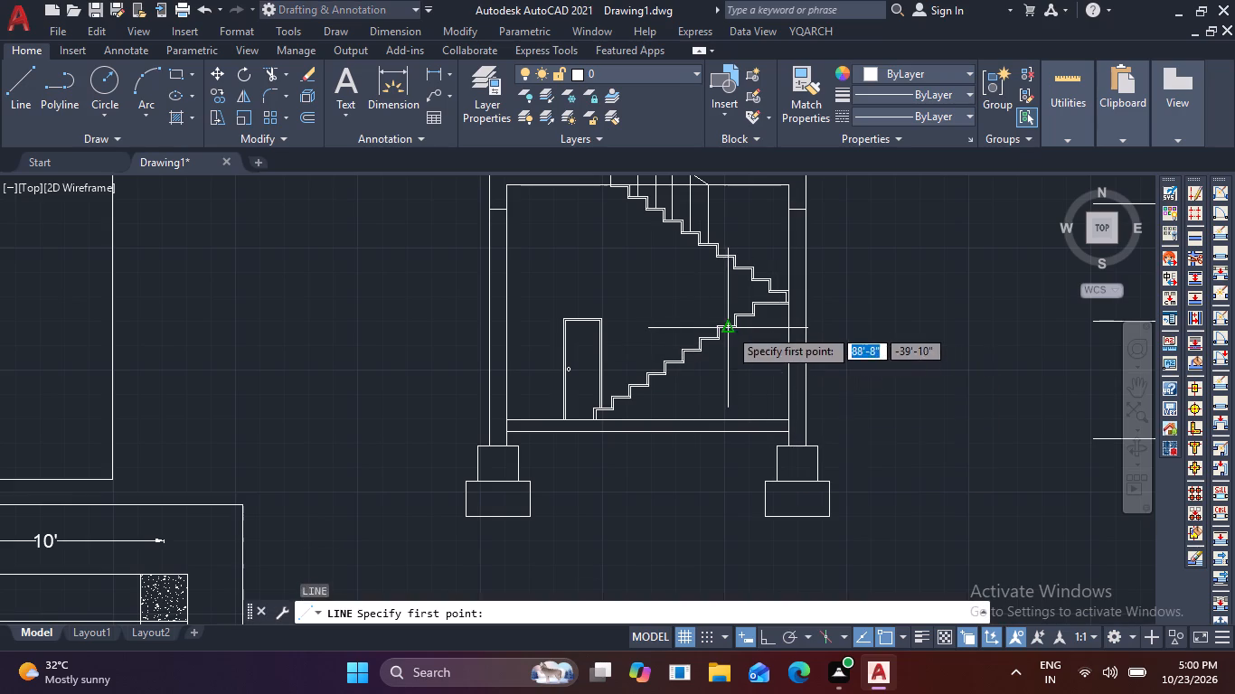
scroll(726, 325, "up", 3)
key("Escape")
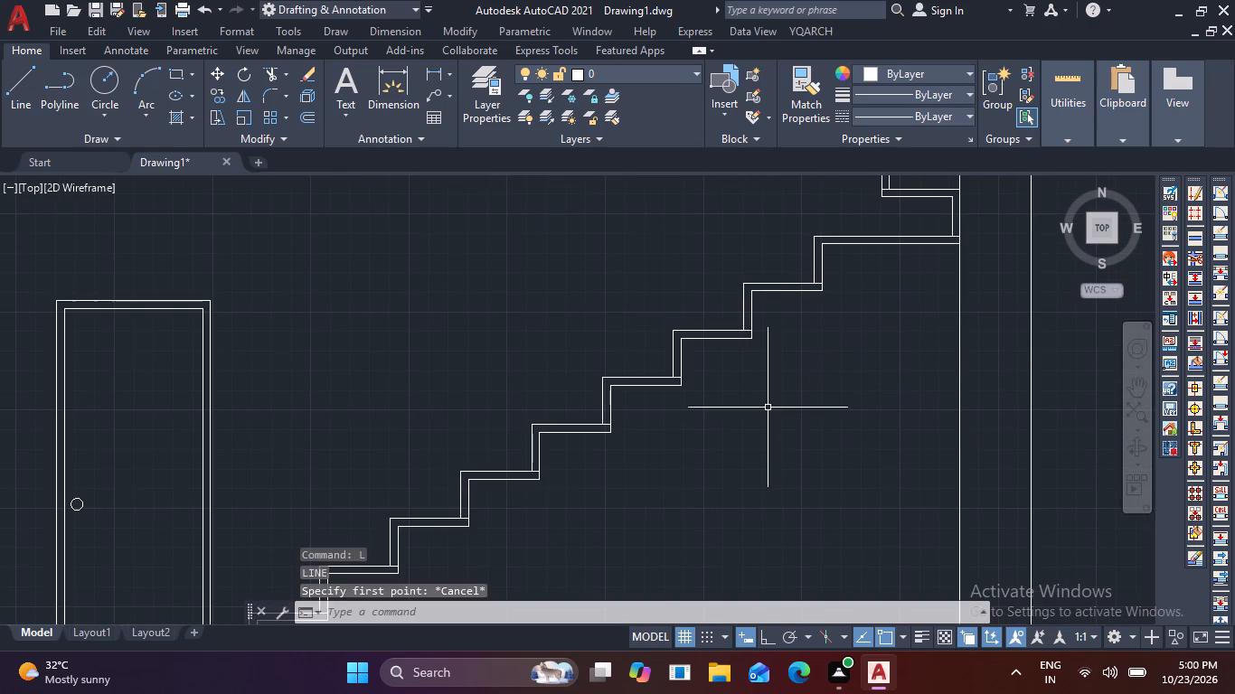
Draw a sloping polyline beneath the lower flight, from the underside corner of its highest tread below the landing to that of its first tread.
type("pl")
key("space")
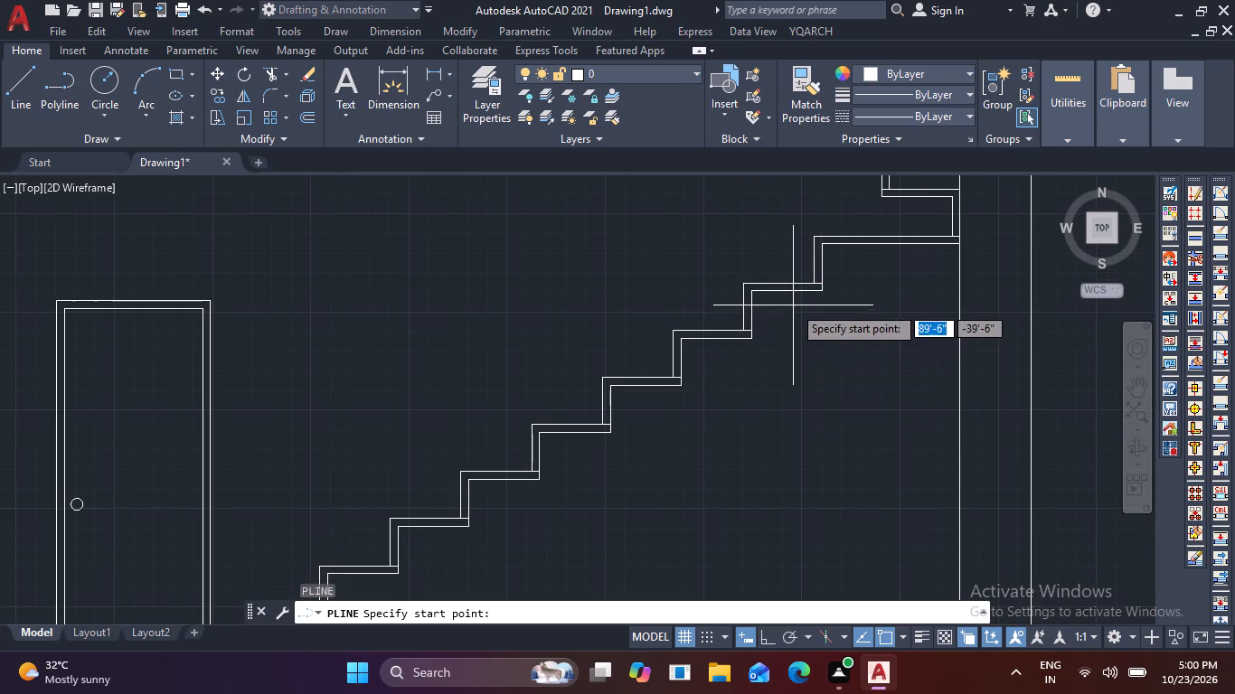
left_click(824, 295)
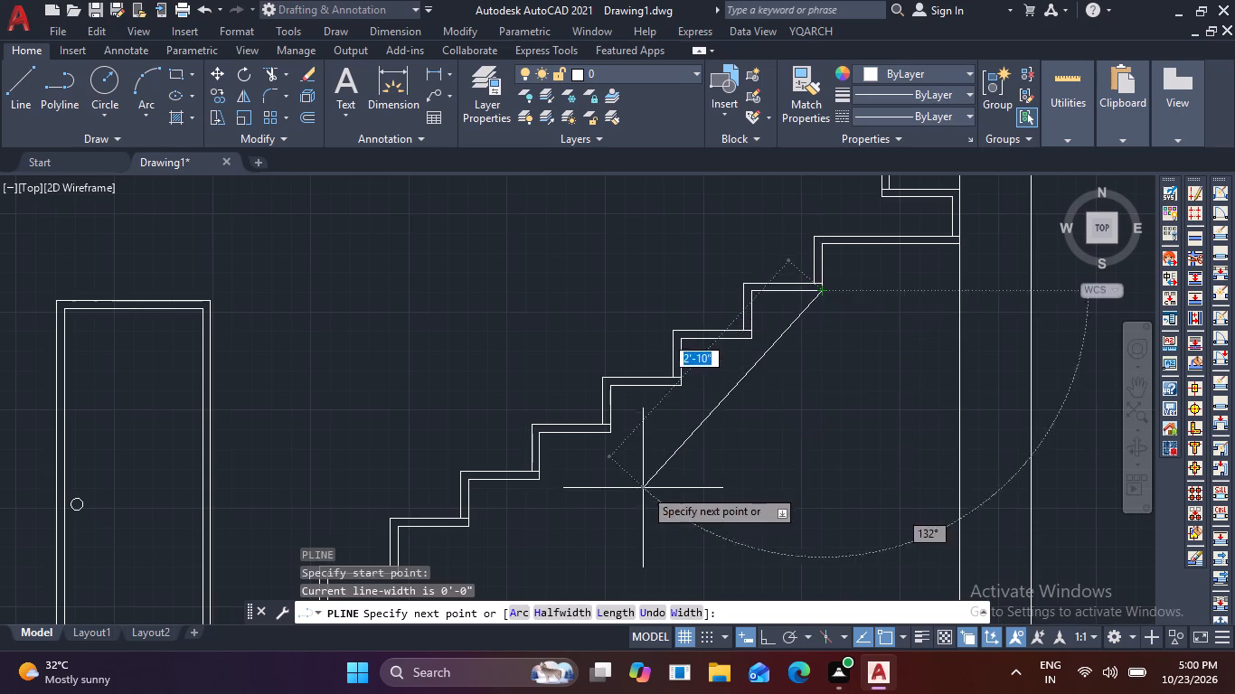
scroll(635, 492, "down", 2)
middle_click_drag(633, 493, 831, 291)
scroll(681, 388, "up", 4)
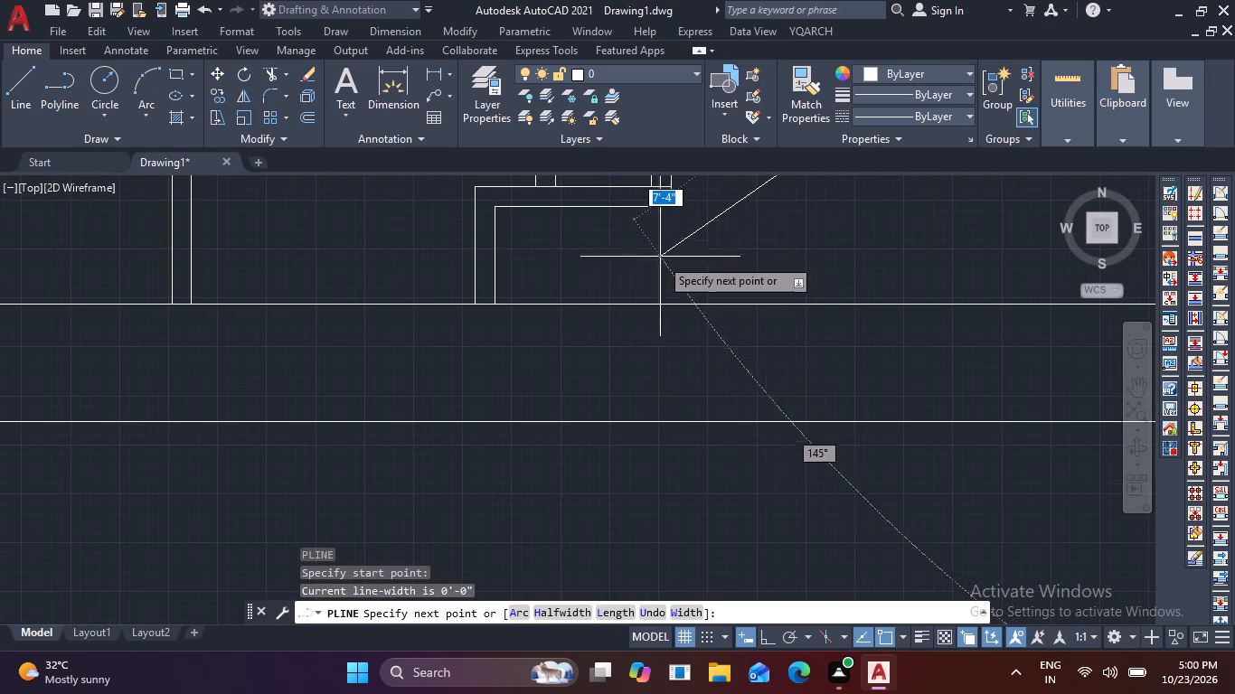
left_click(667, 210)
scroll(785, 249, "down", 2)
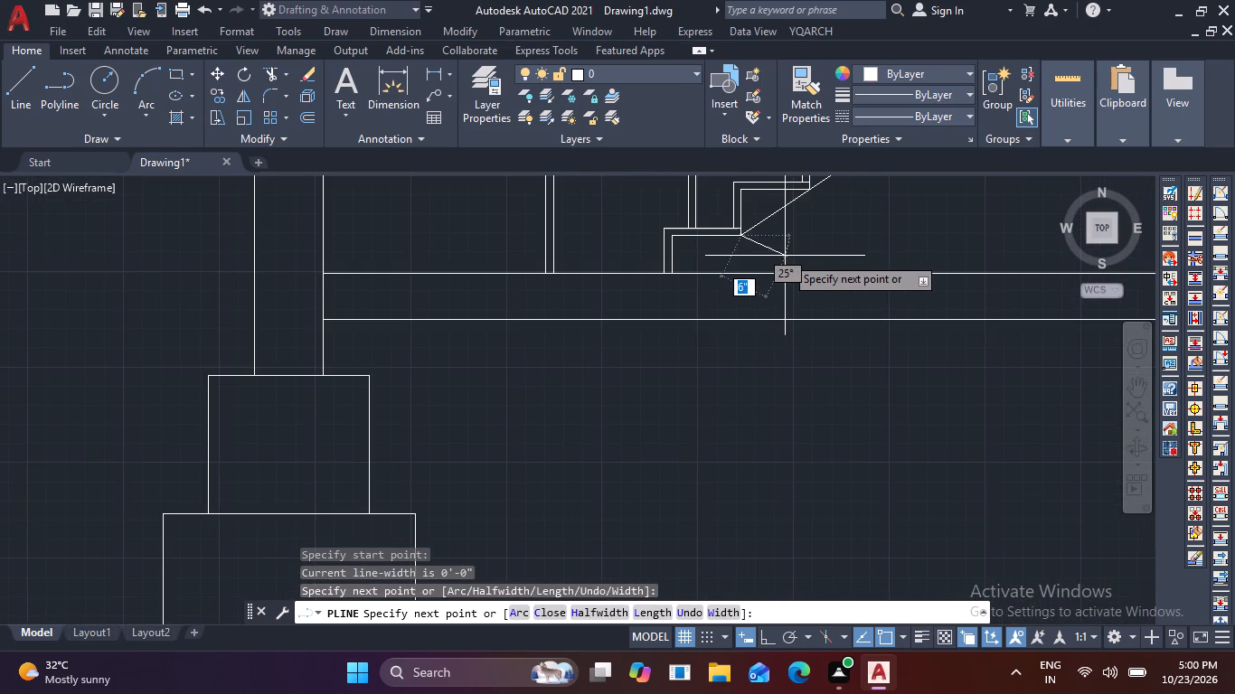
key("Escape")
Offset the sloping polyline 4" to the underside of the lower flight.
middle_click_drag(803, 256, 393, 541)
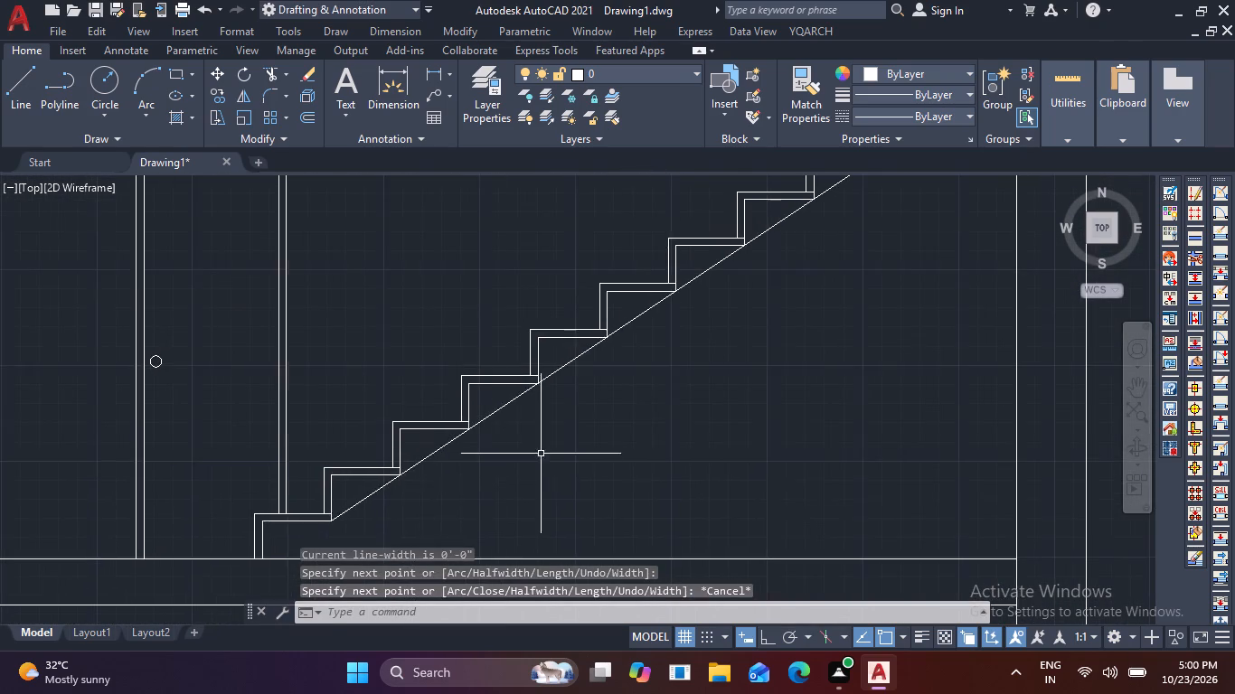
scroll(541, 454, "down", 2)
key("o")
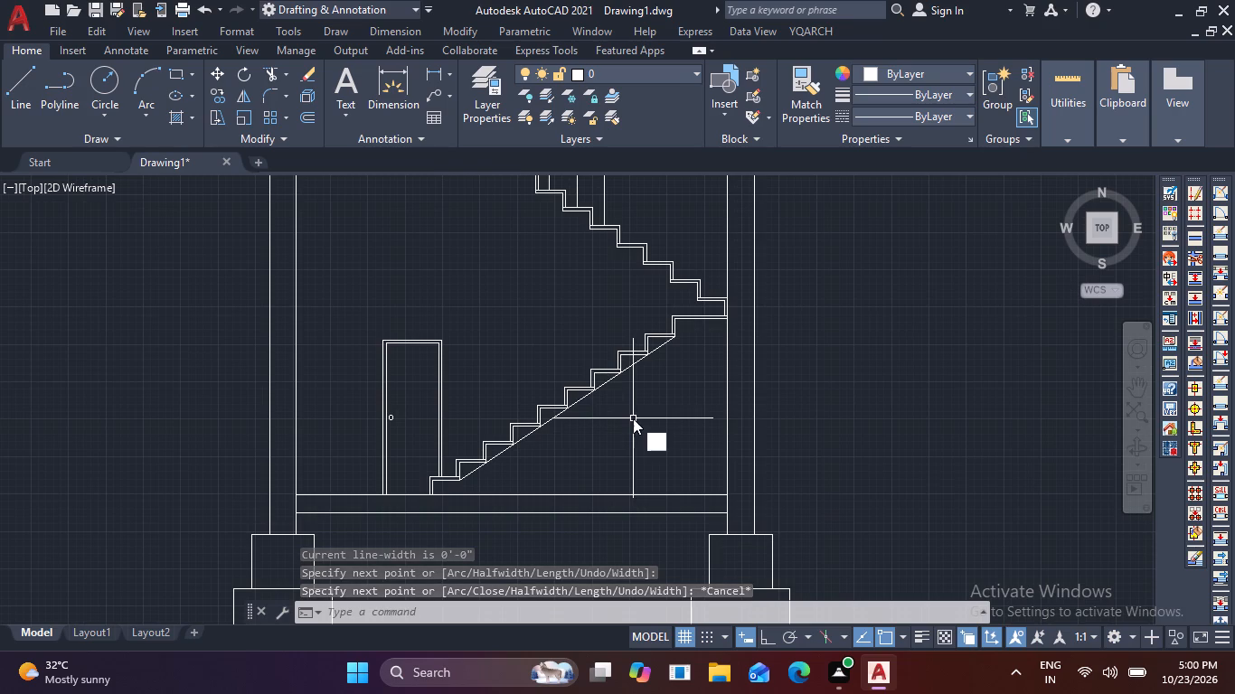
key("Return")
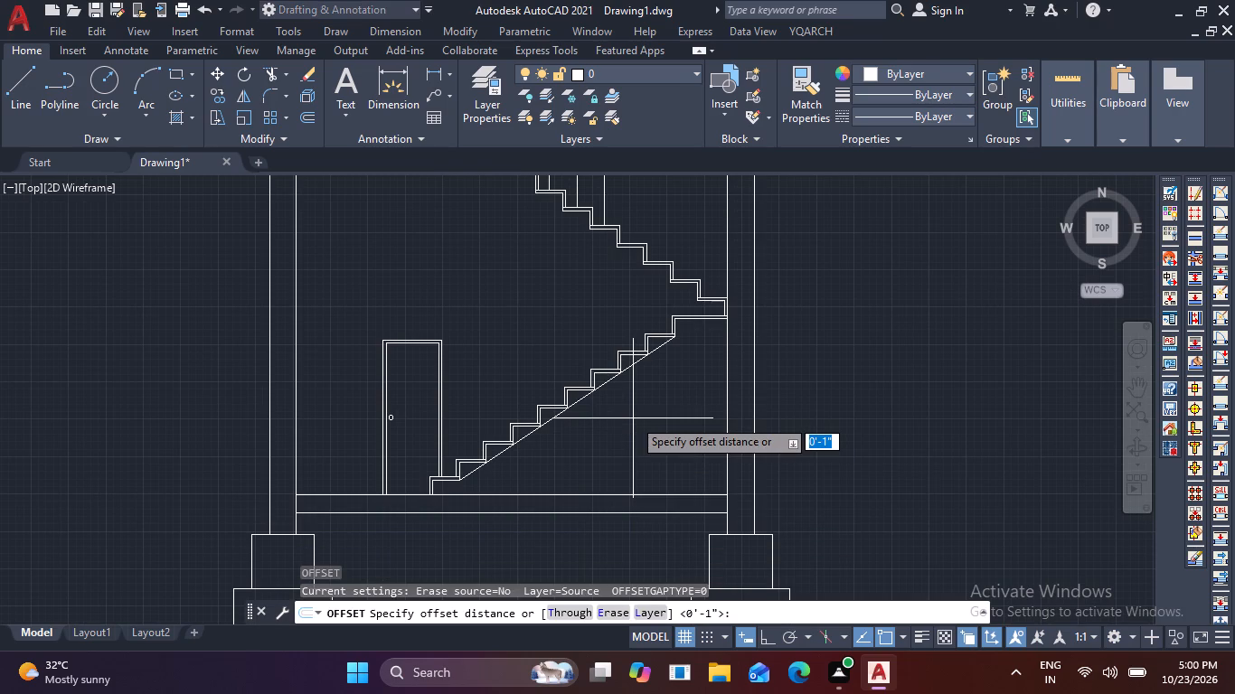
key("4")
key("Return")
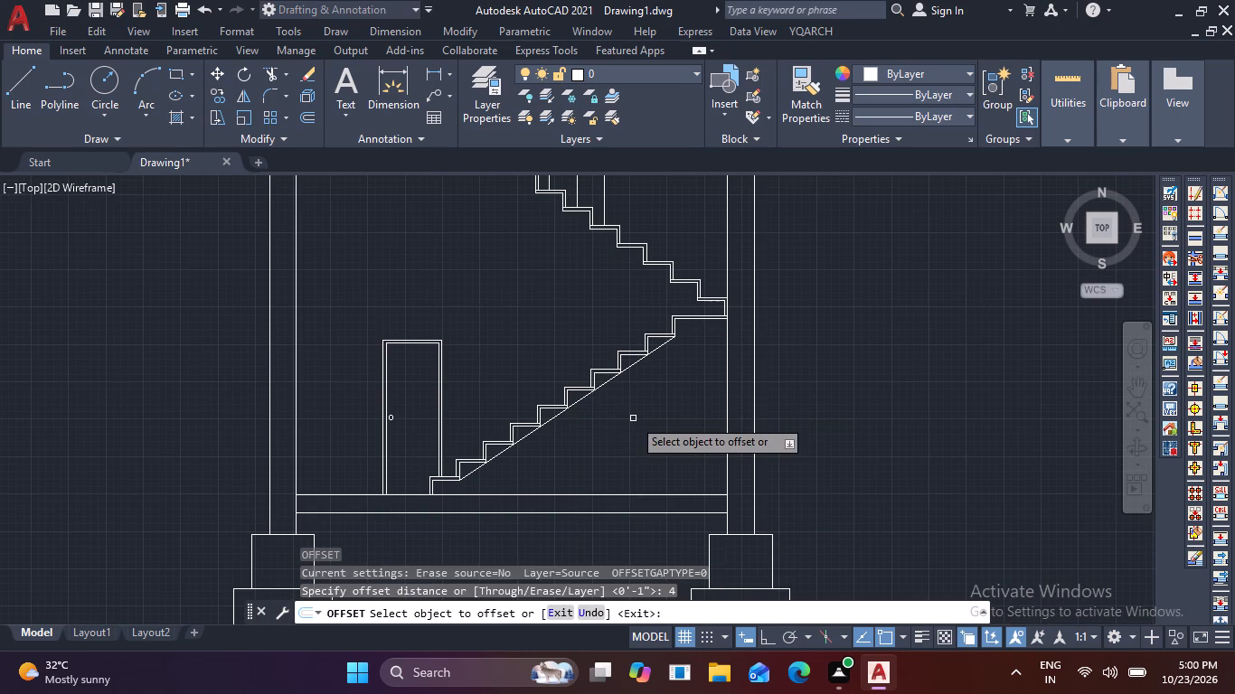
left_click(603, 384)
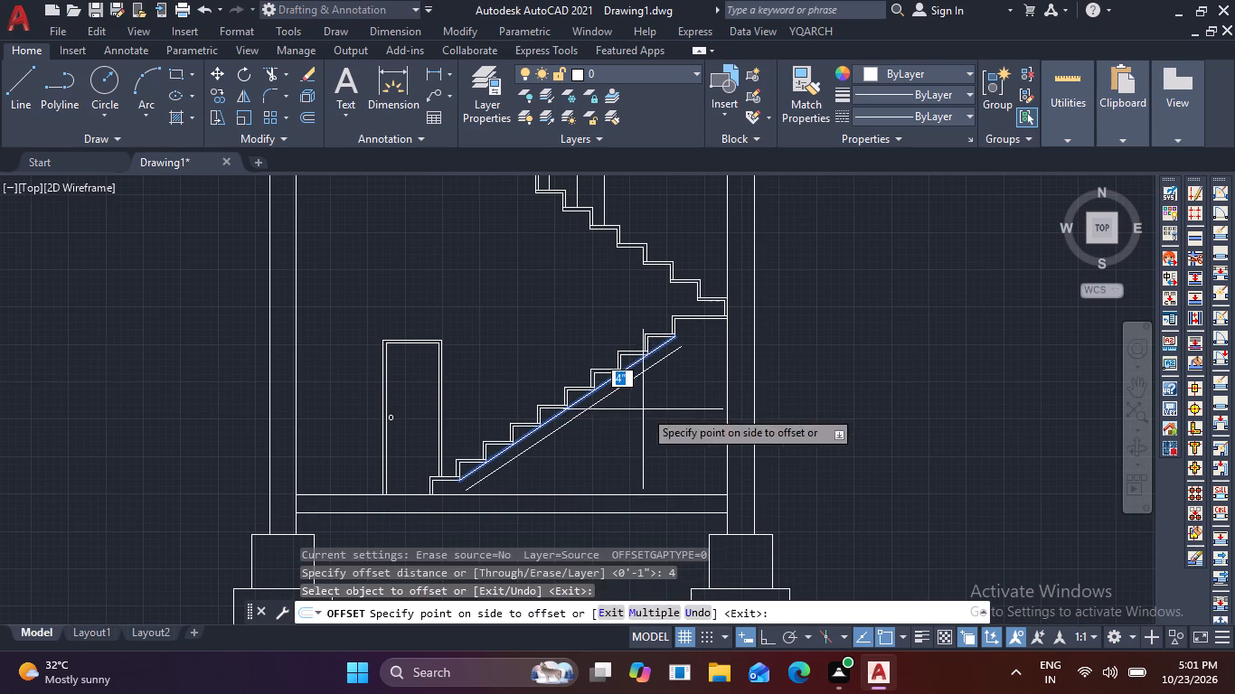
left_click(646, 411)
key("Escape")
Erase the original sloping polyline that touches the step corners, keeping only the offset copy.
scroll(599, 389, "up", 2)
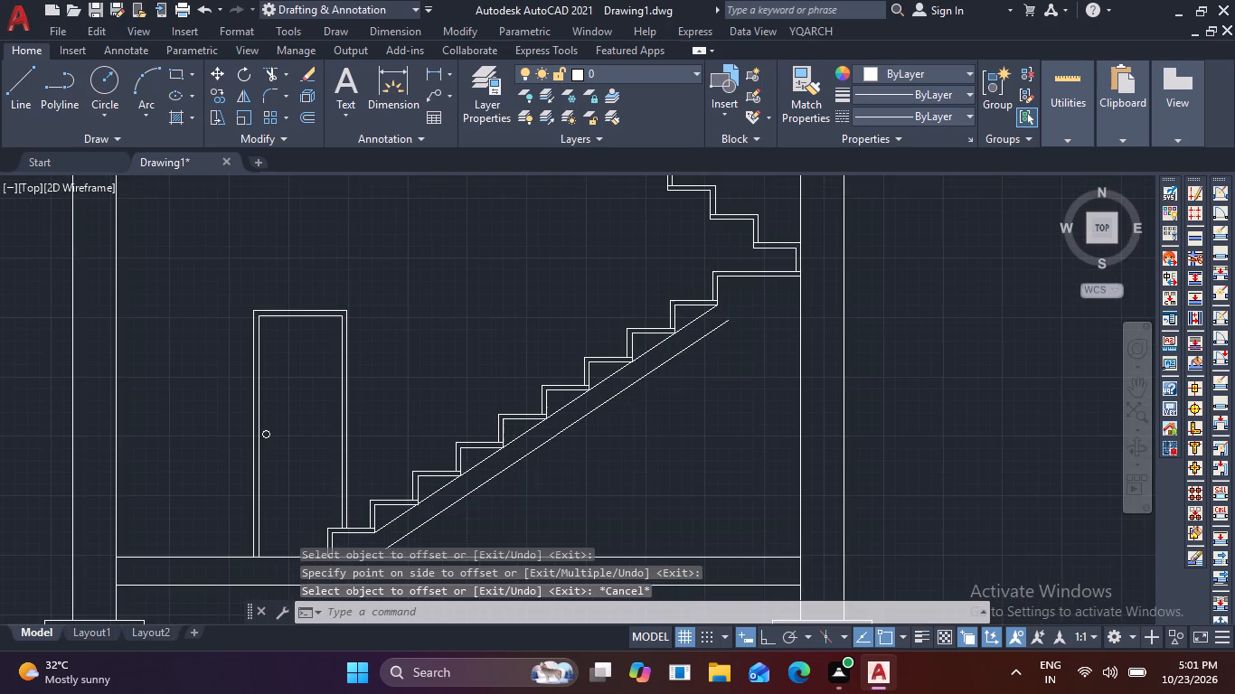
left_click(591, 378)
left_click(600, 381)
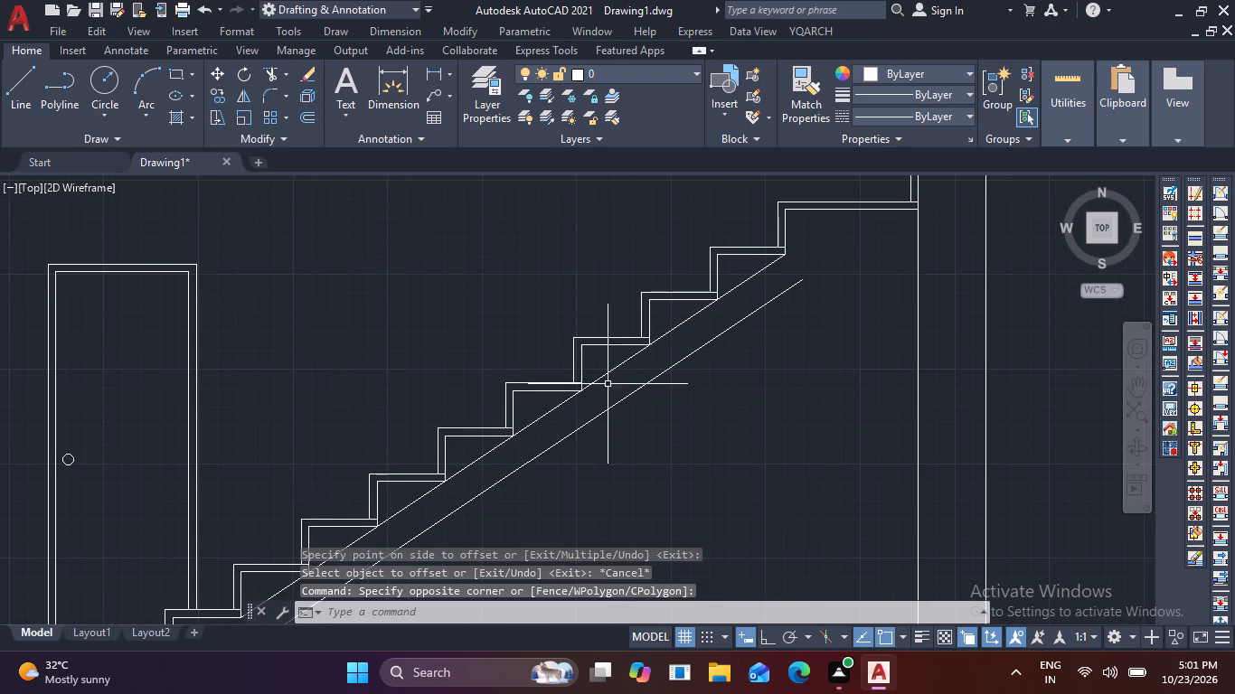
left_click(627, 384)
left_click(602, 364)
key("Delete")
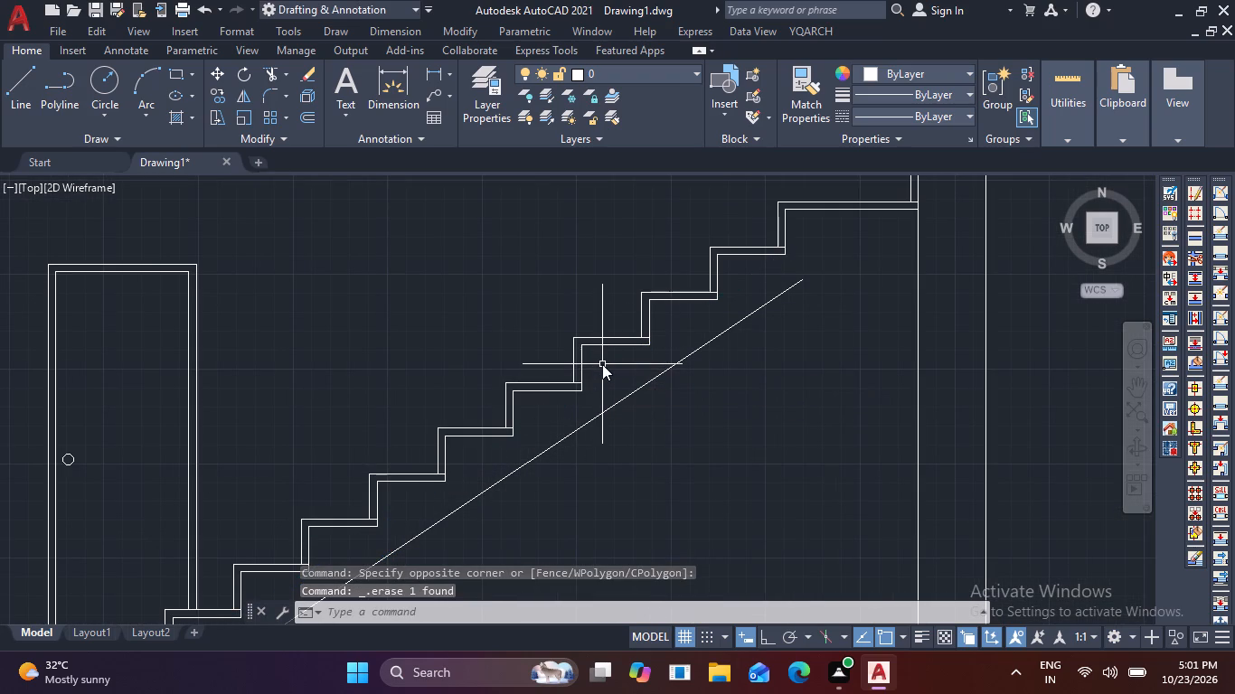
Draw a line from the landing underside at the column, 4" straight down, and horizontally toward the steps past the sloping line's upper end.
scroll(770, 342, "down", 1)
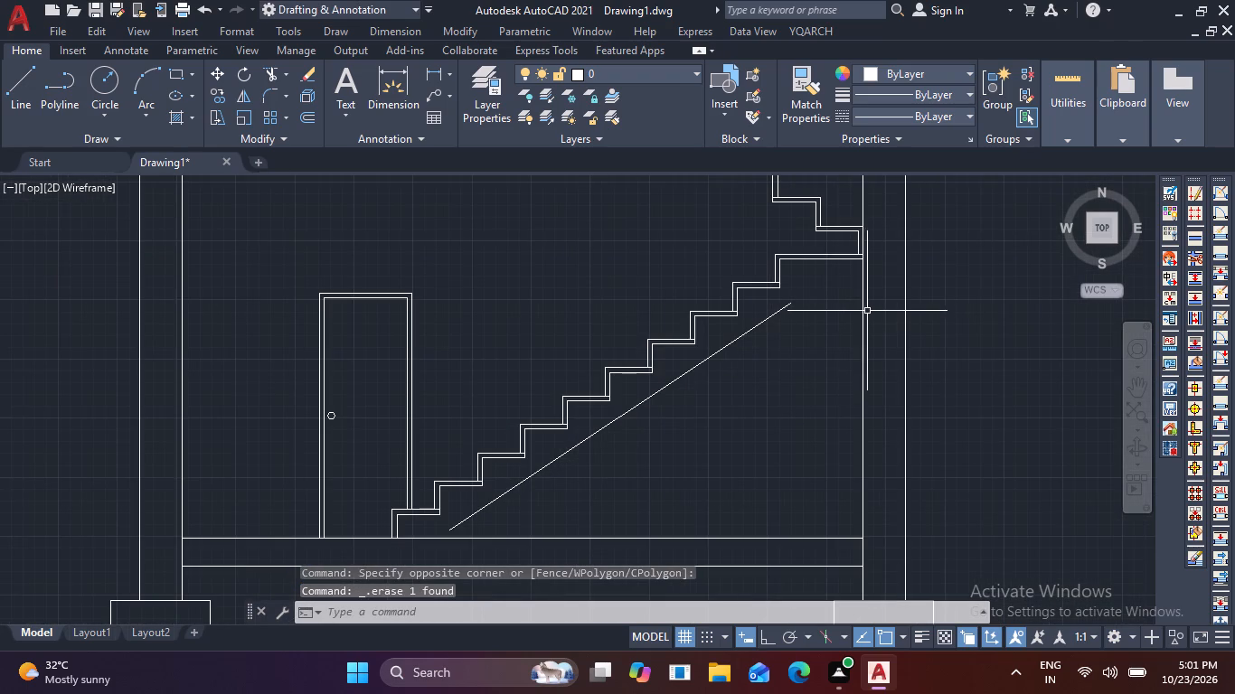
type("l")
key("space")
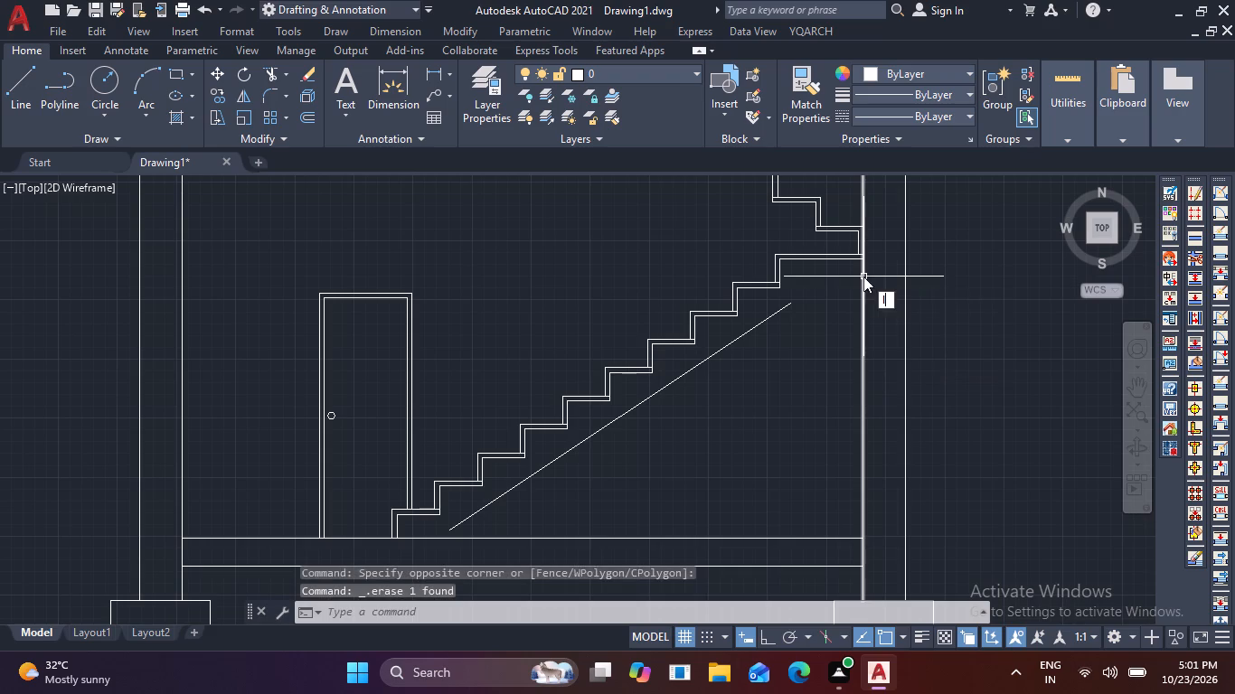
scroll(856, 263, "up", 1)
left_click(859, 258)
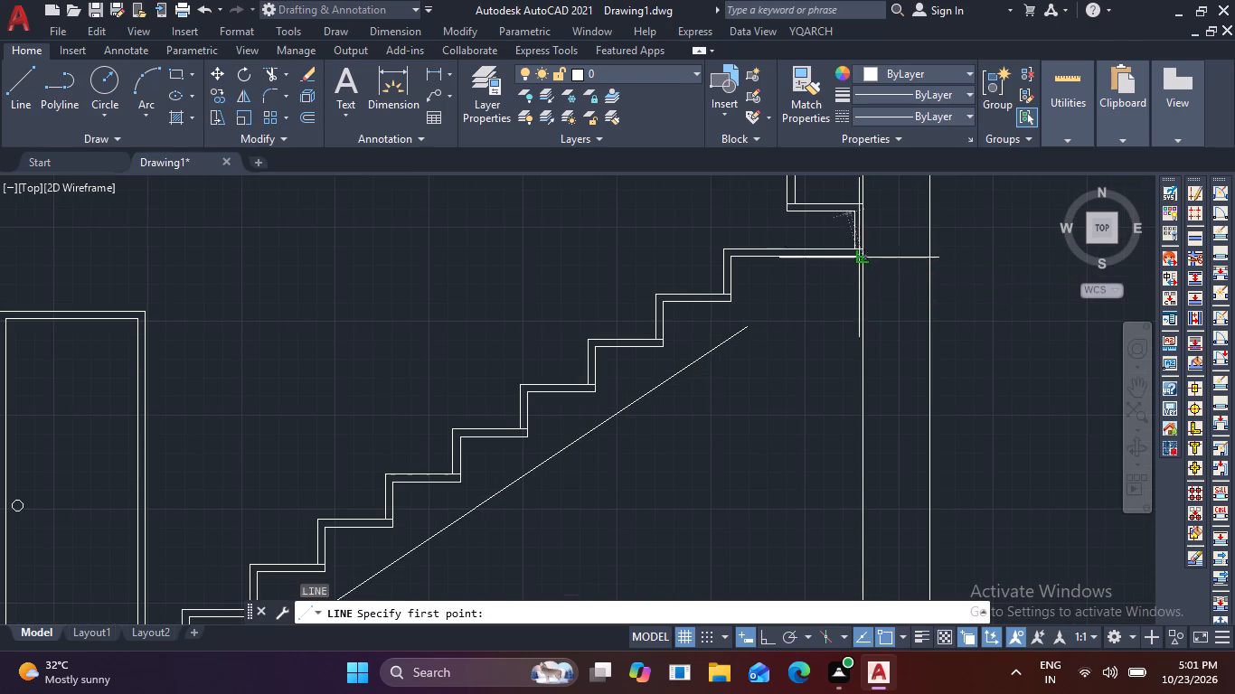
key("F8")
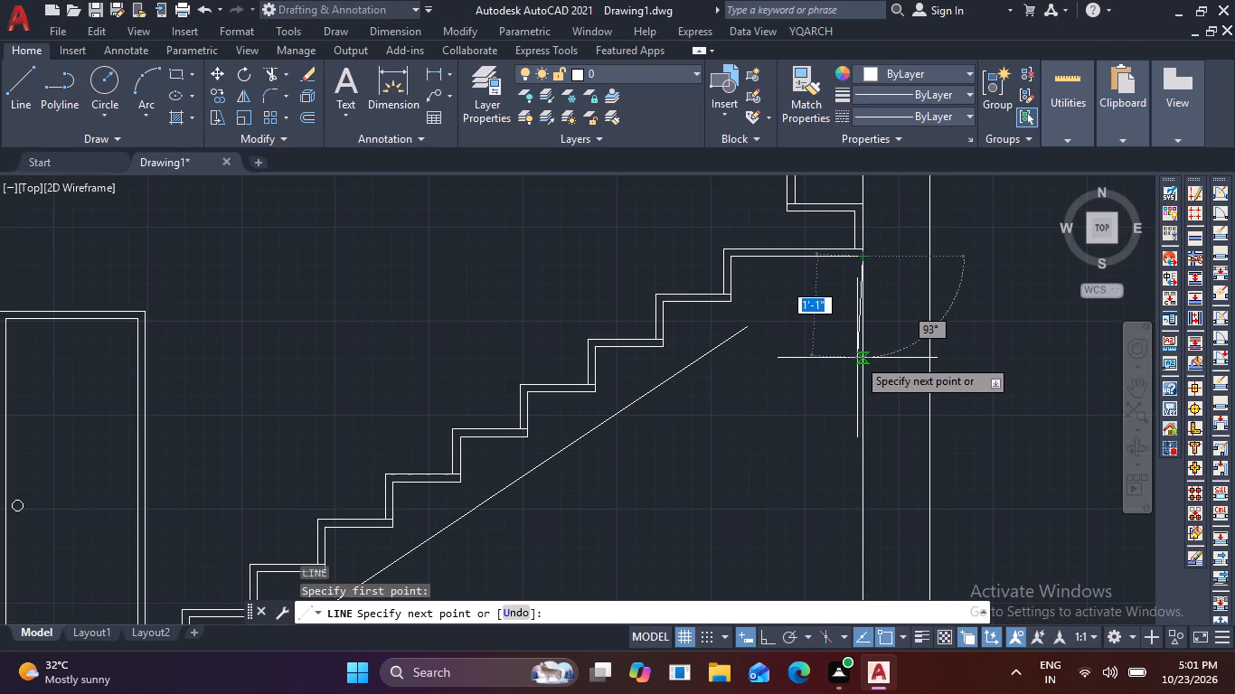
type("4")
key("space")
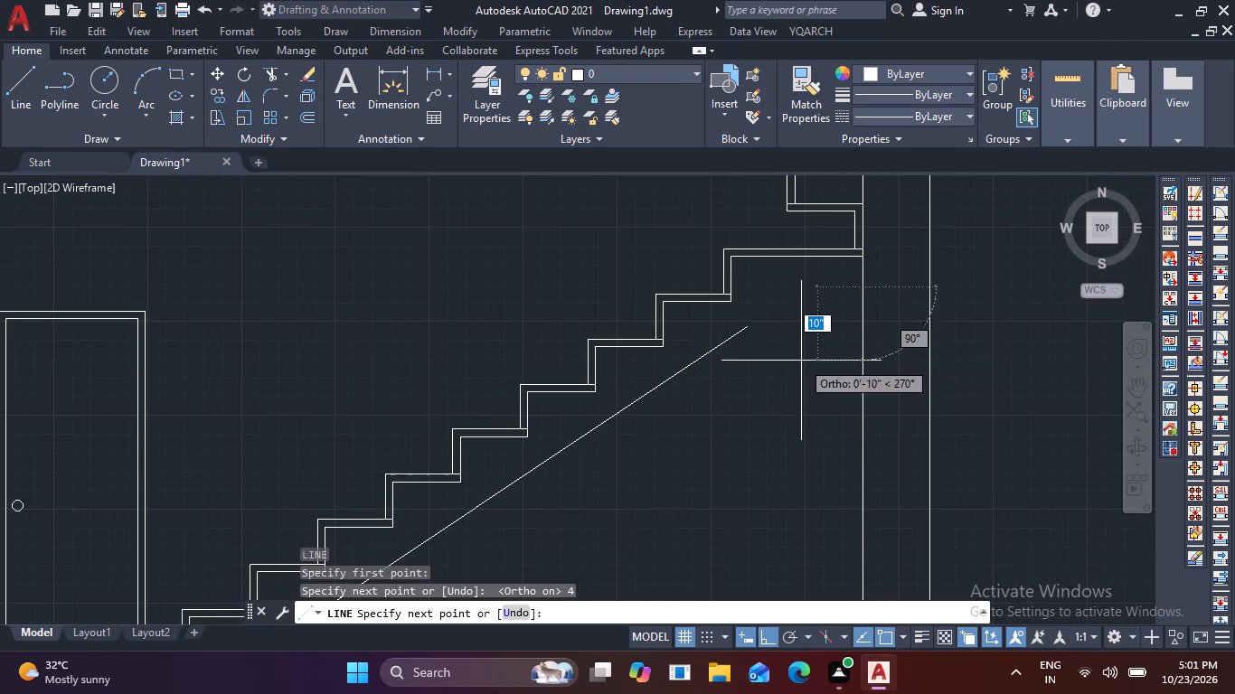
left_click(750, 283)
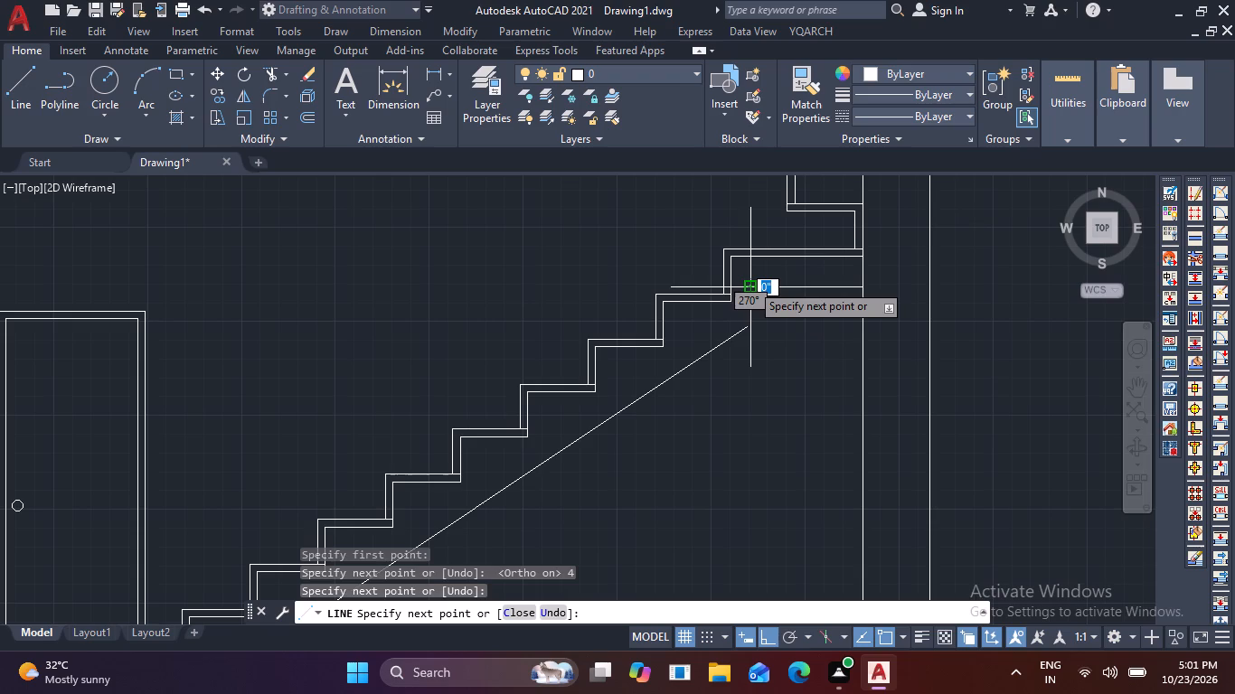
key("space")
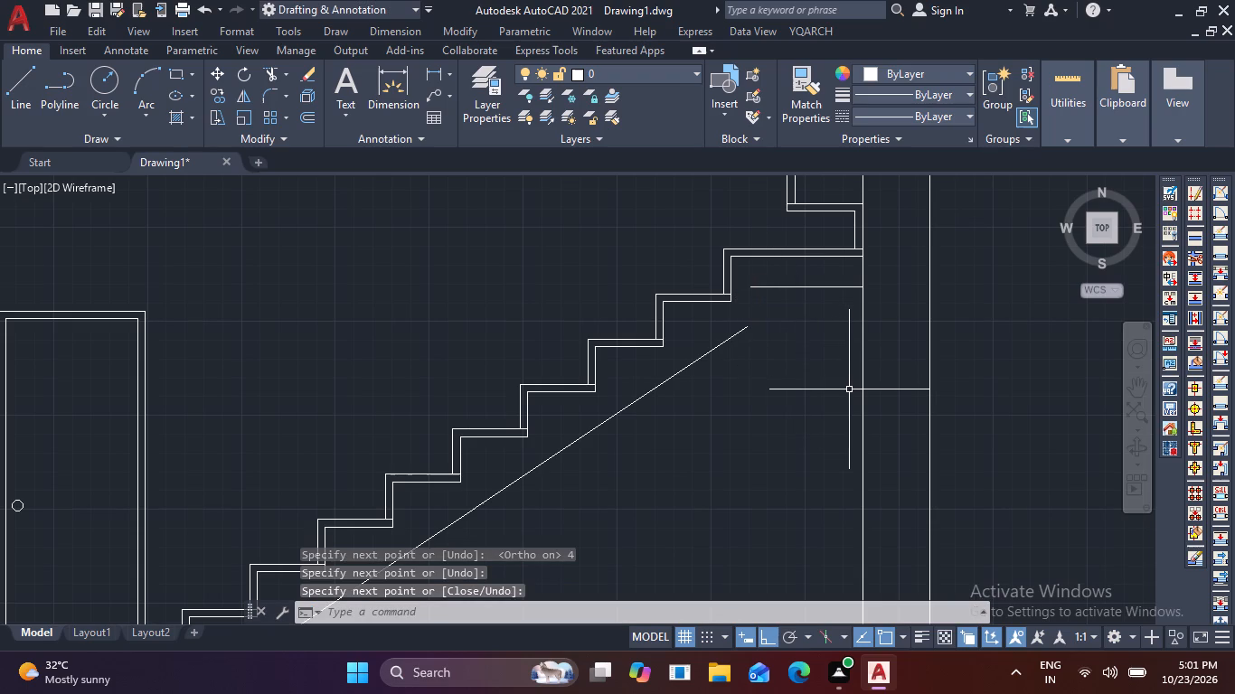
Extend the upper end of the sloping soffit line to the horizontal line under the landing.
type("ex")
key("space")
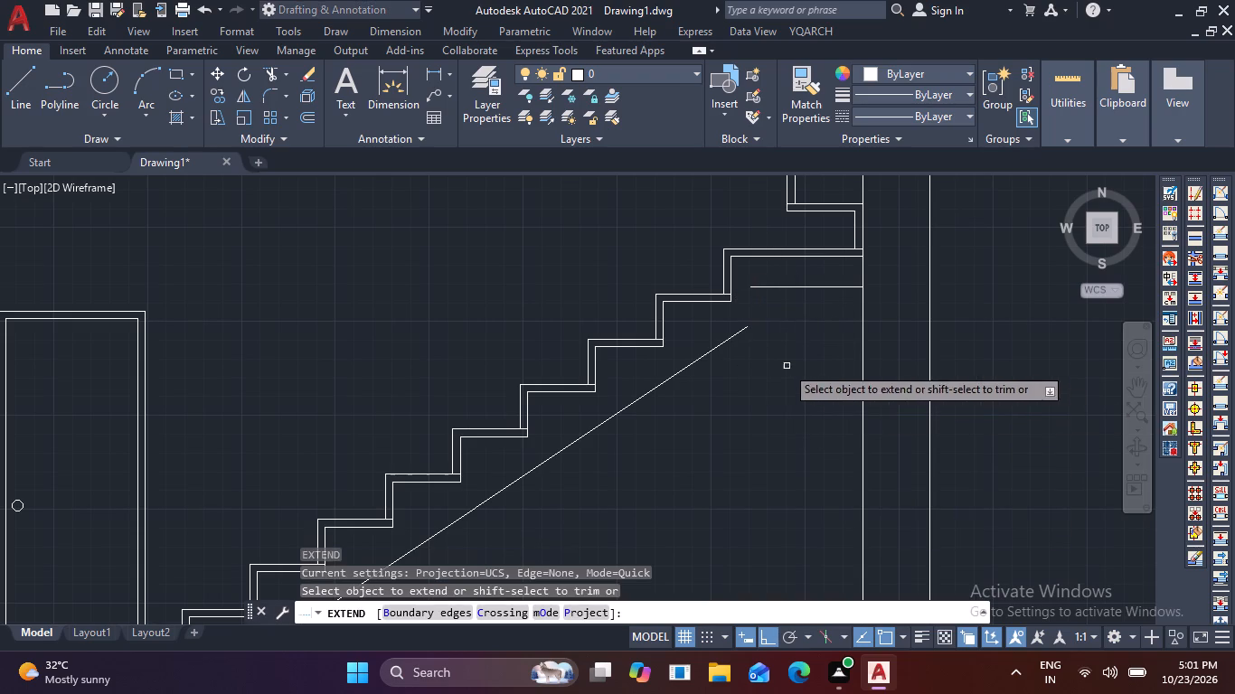
left_click(738, 334)
key("Escape")
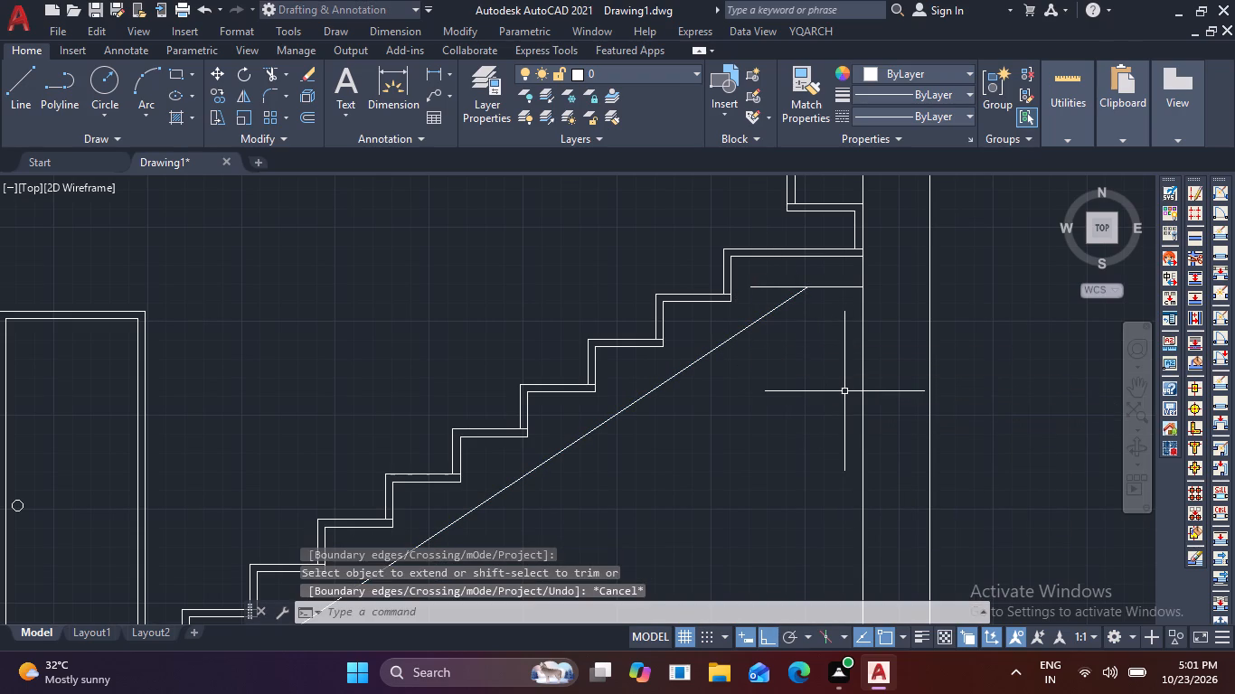
Trim the part of the landing's horizontal soffit line that projects toward the steps beyond the sloping line.
type("tr")
key("space")
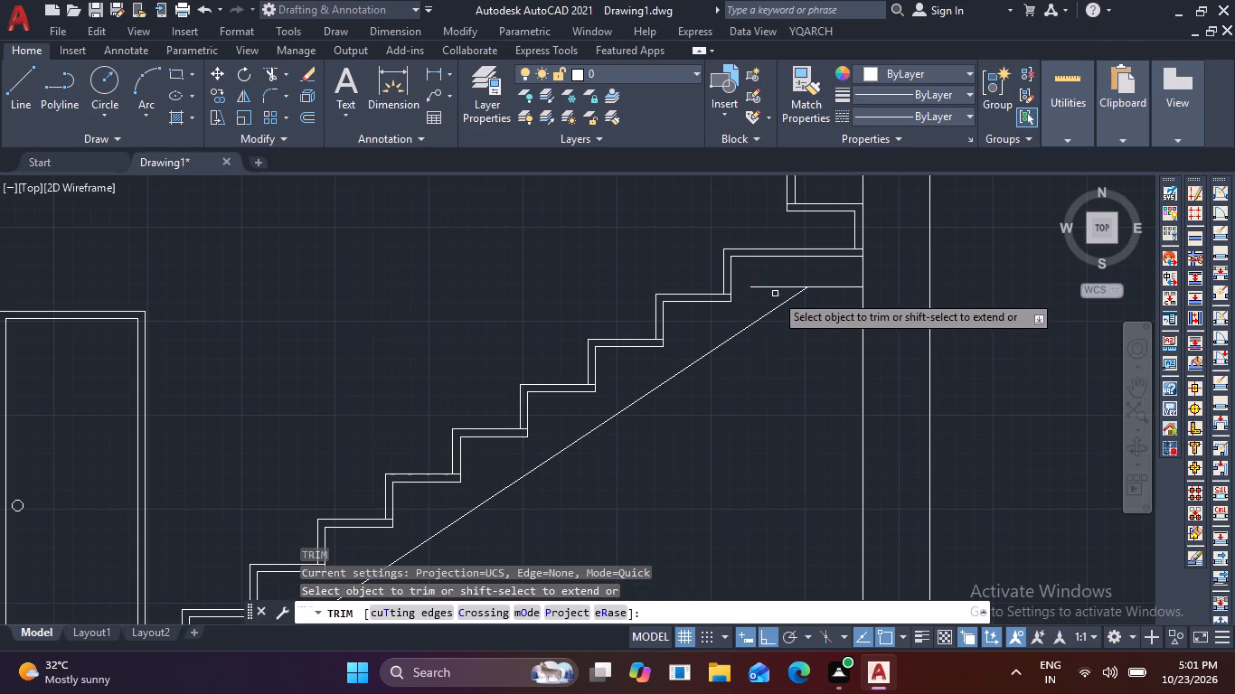
left_click(773, 287)
scroll(773, 318, "down", 1)
middle_click_drag(775, 367, 1013, 219)
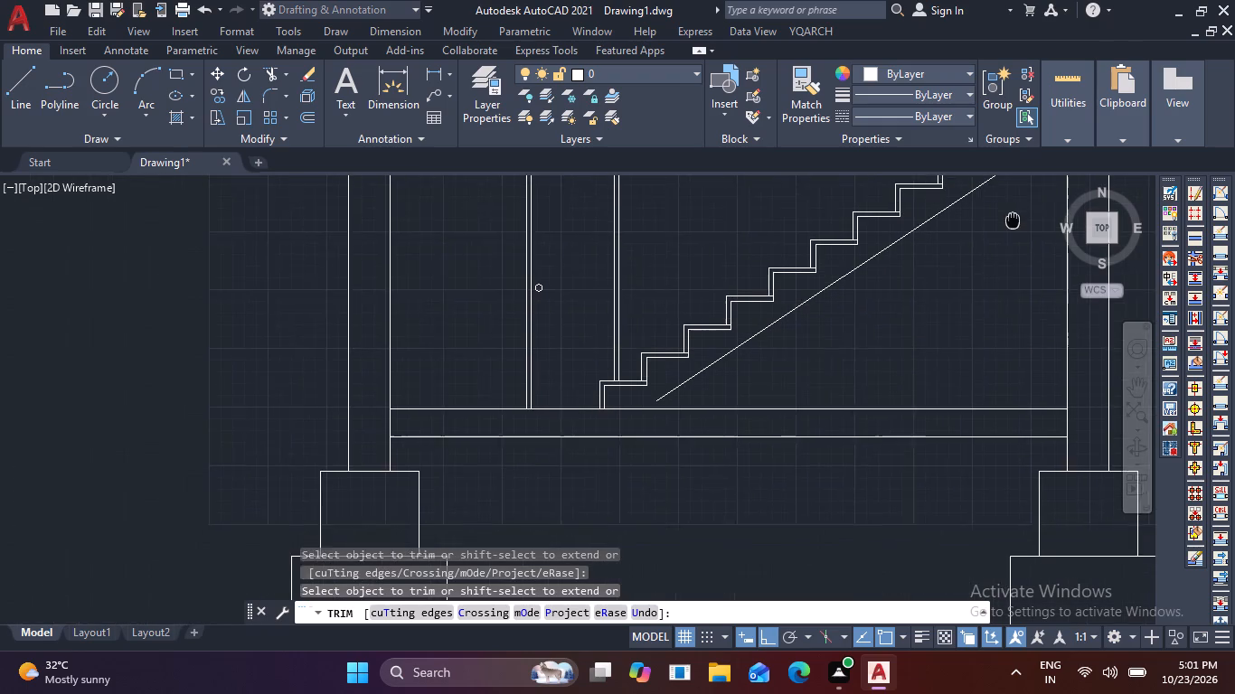
middle_click_drag(1013, 219, 1019, 216)
key("Escape")
key("Escape")
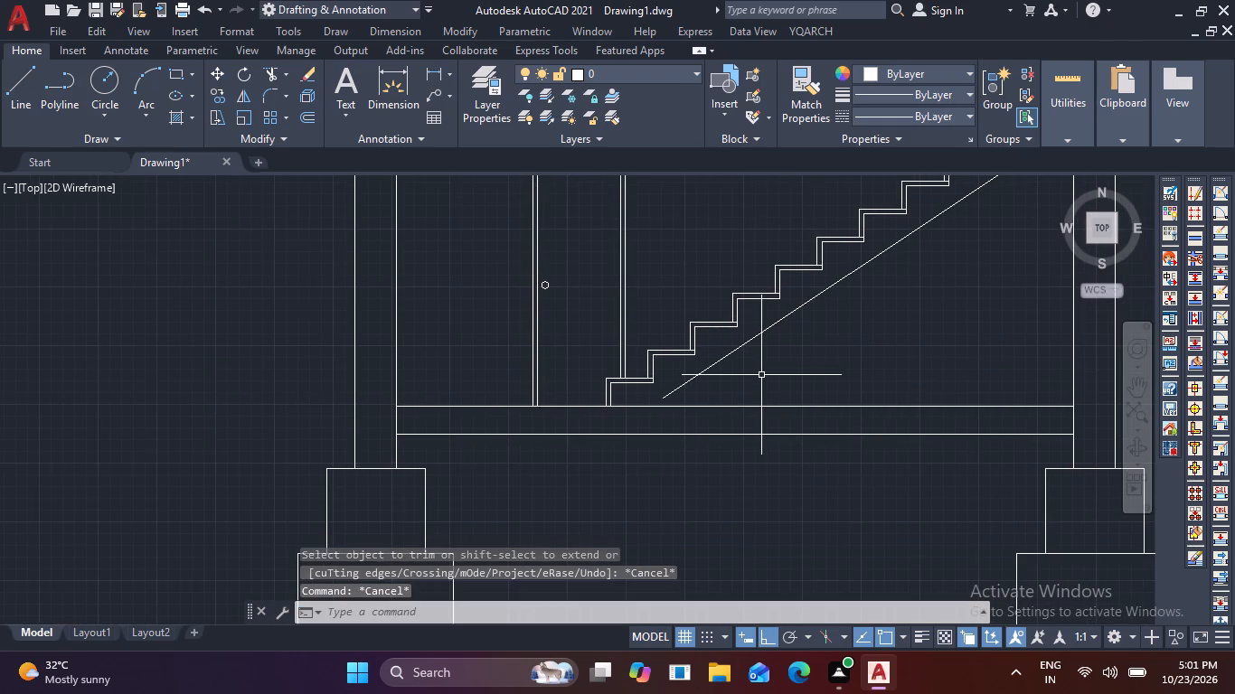
Extend the lower end of the sloping soffit line down to the ground floor line.
key("e")
type("x")
key("space")
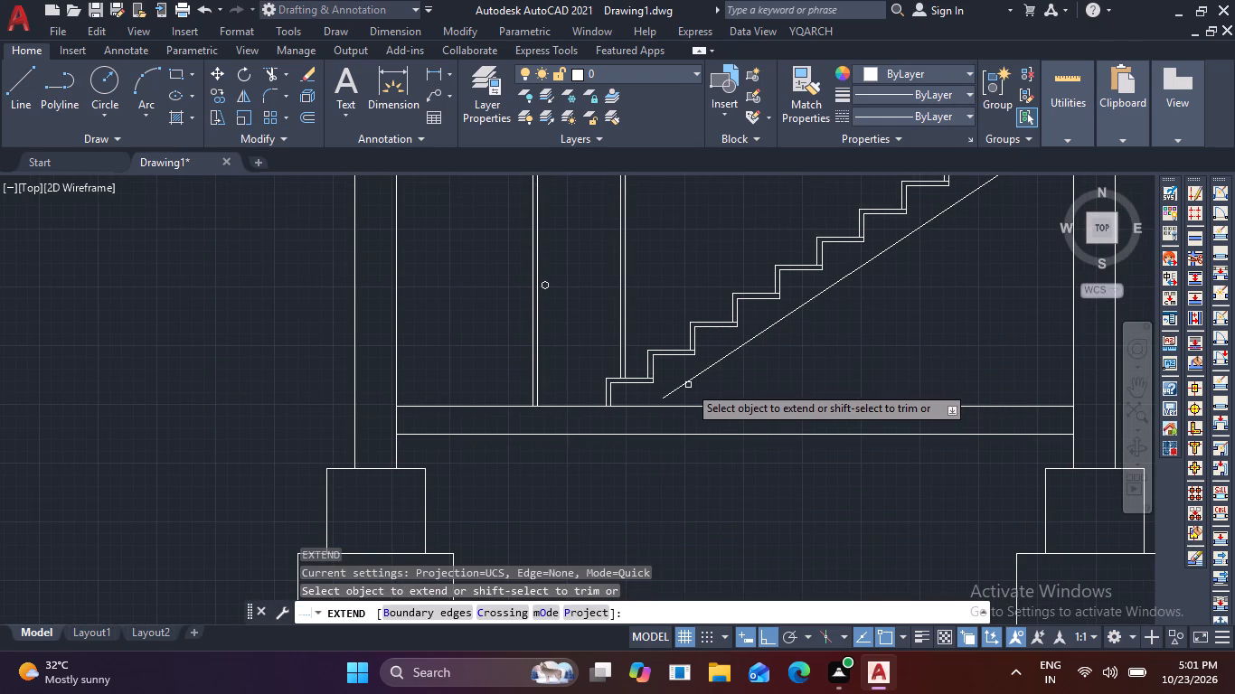
left_click(687, 385)
key("Escape")
scroll(834, 395, "down", 2)
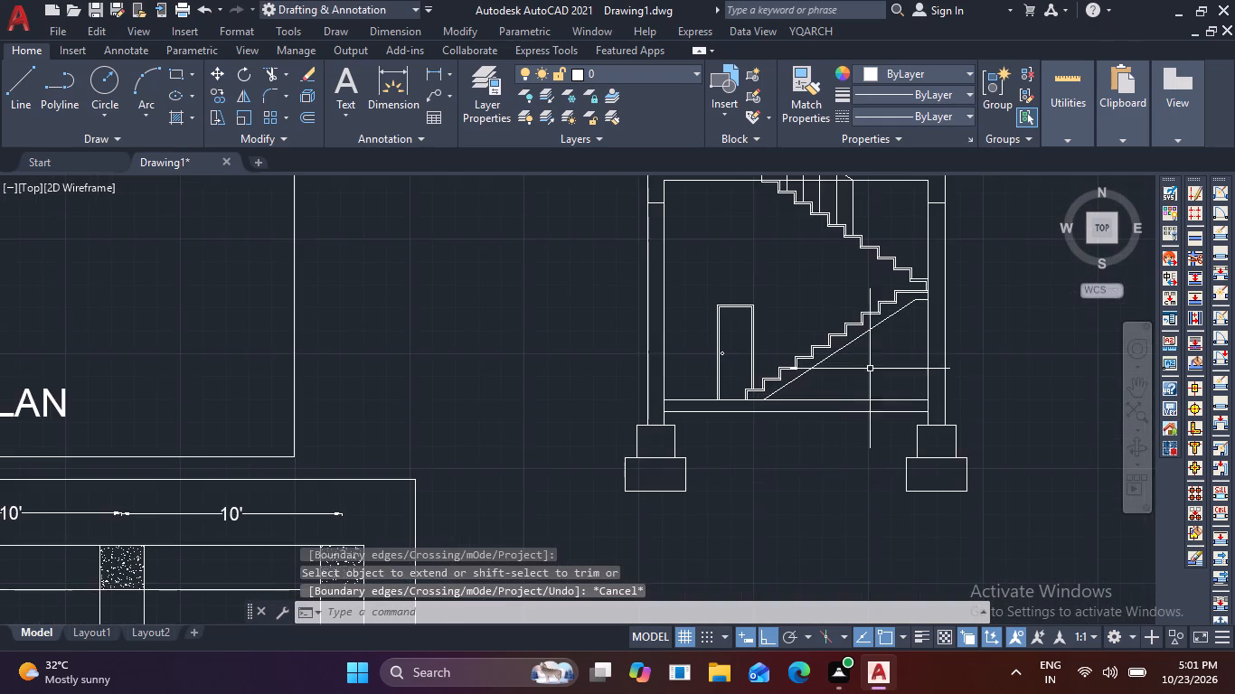
Draw a sloping soffit line under the upper flight, from the top step's lower corner to the landing's inner lower corner.
middle_click_drag(870, 368, 666, 488)
scroll(701, 427, "up", 1)
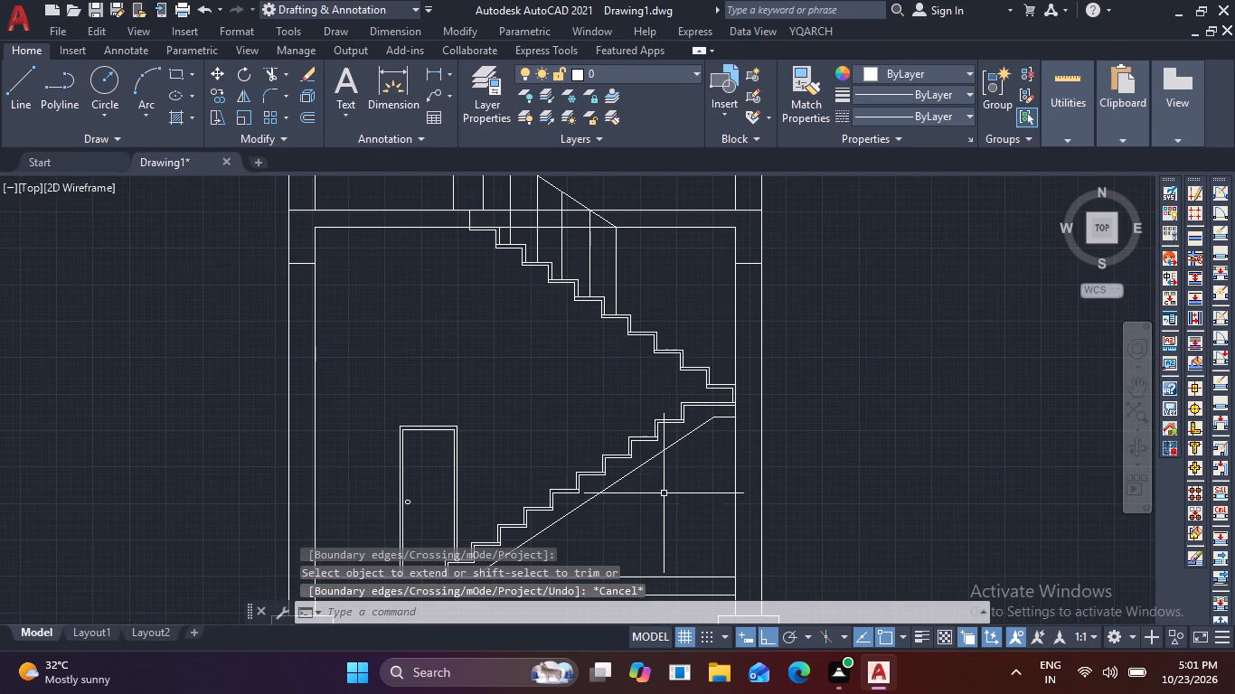
key("l")
key("space")
middle_click_drag(545, 393, 613, 502)
scroll(542, 396, "up", 2)
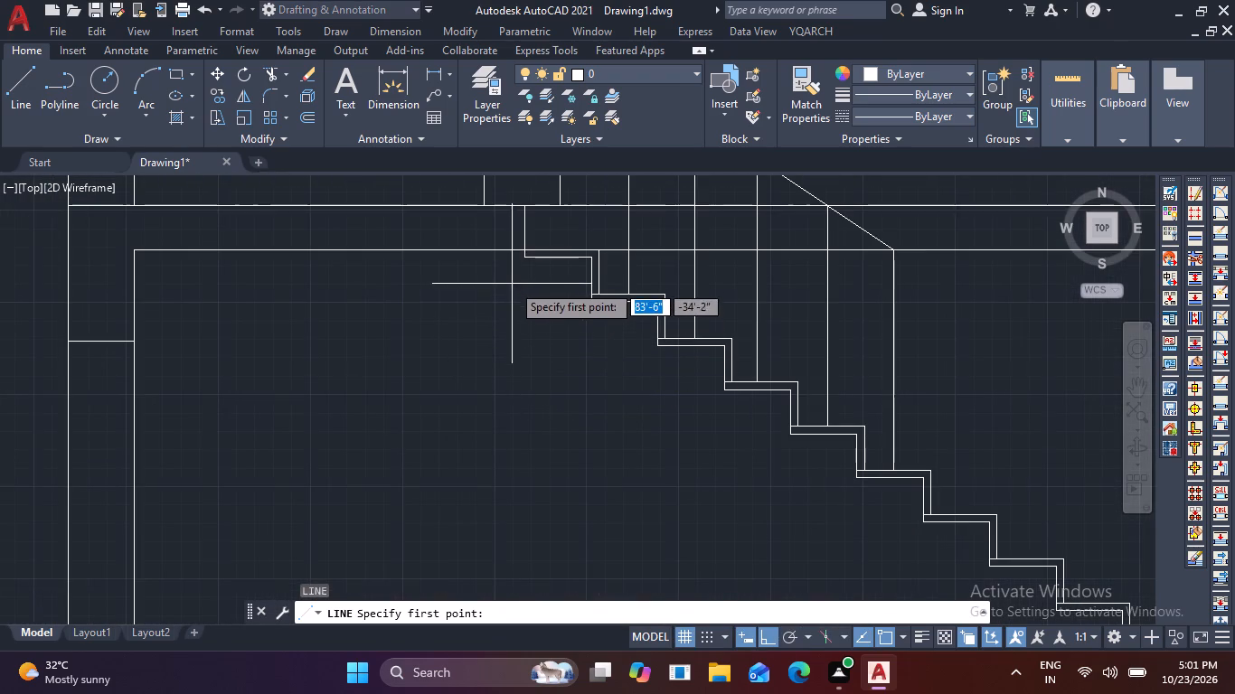
left_click(523, 260)
scroll(697, 480, "down", 1)
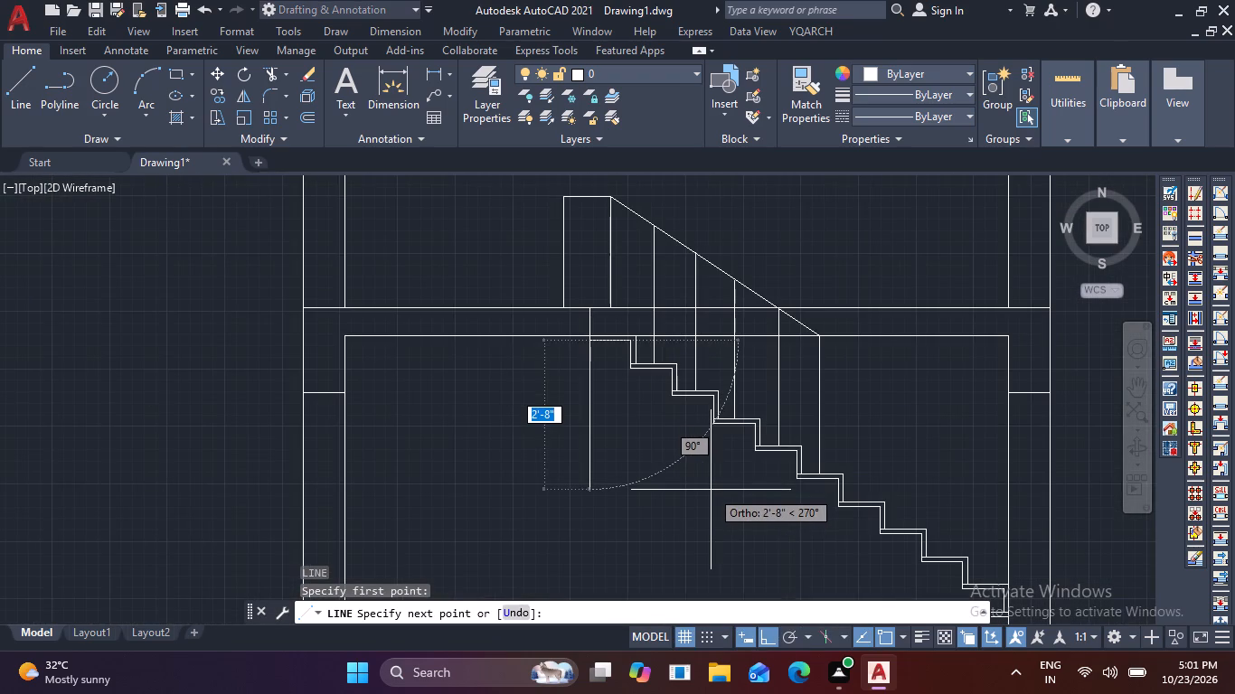
key("F8")
middle_click_drag(744, 522, 399, 315)
scroll(552, 359, "up", 1)
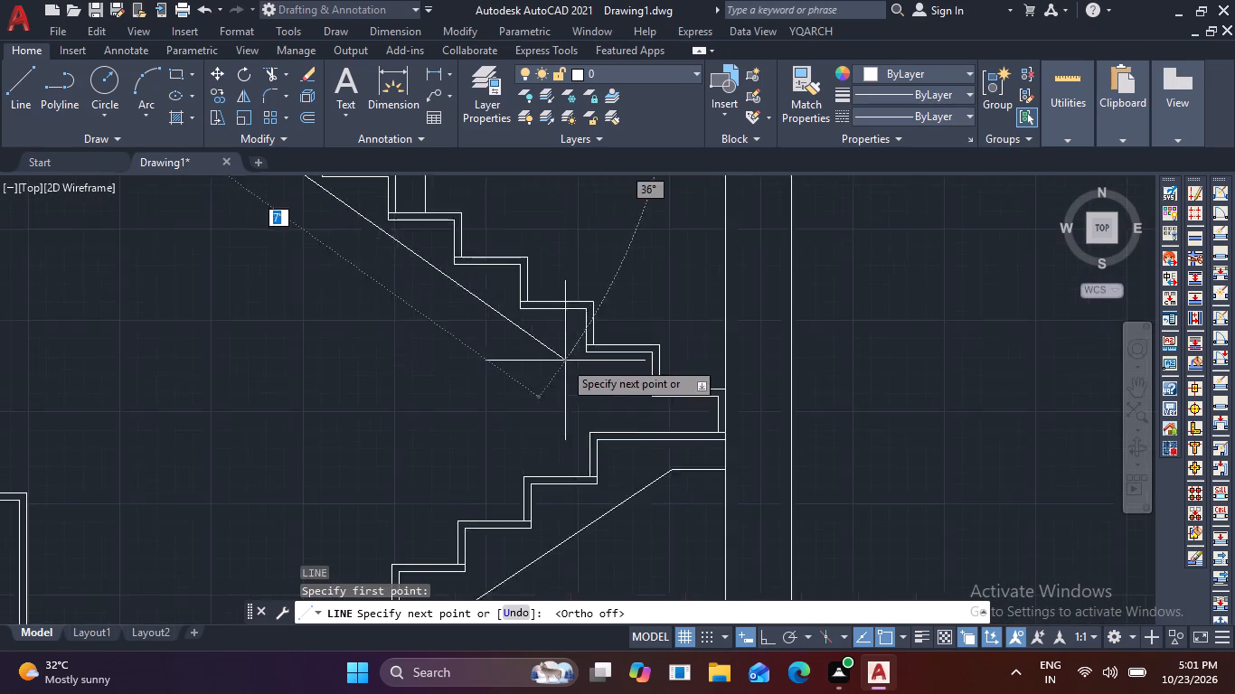
scroll(567, 361, "up", 1)
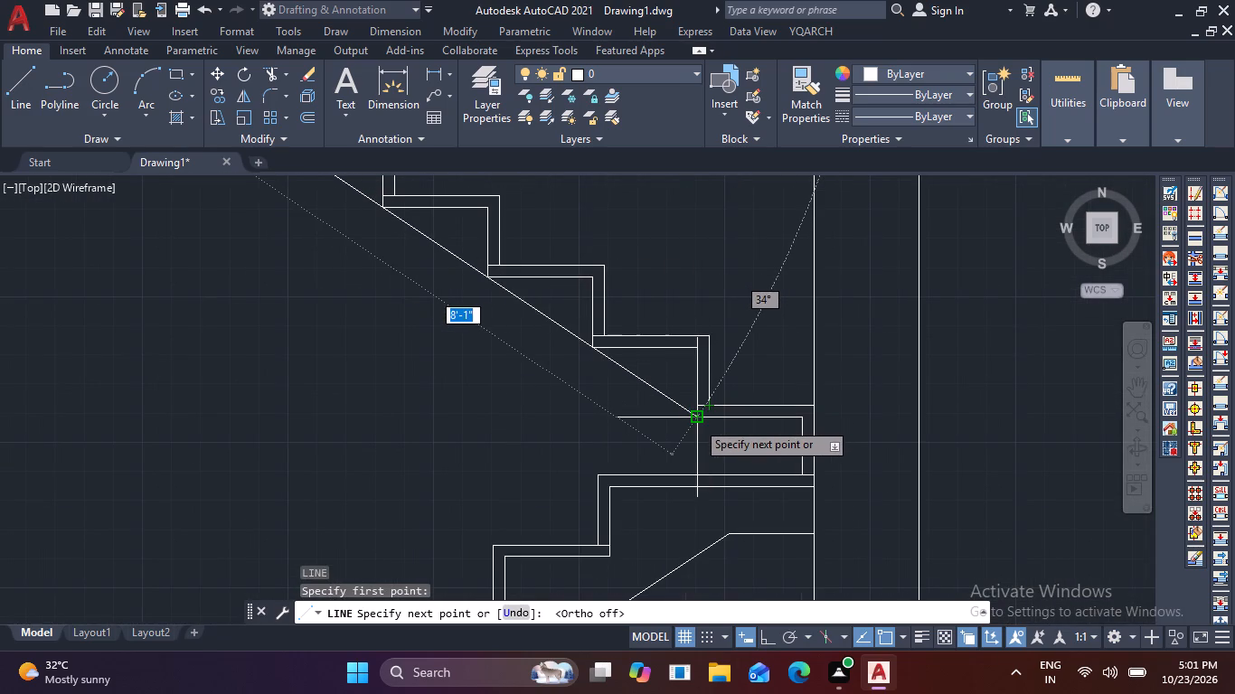
left_click(696, 421)
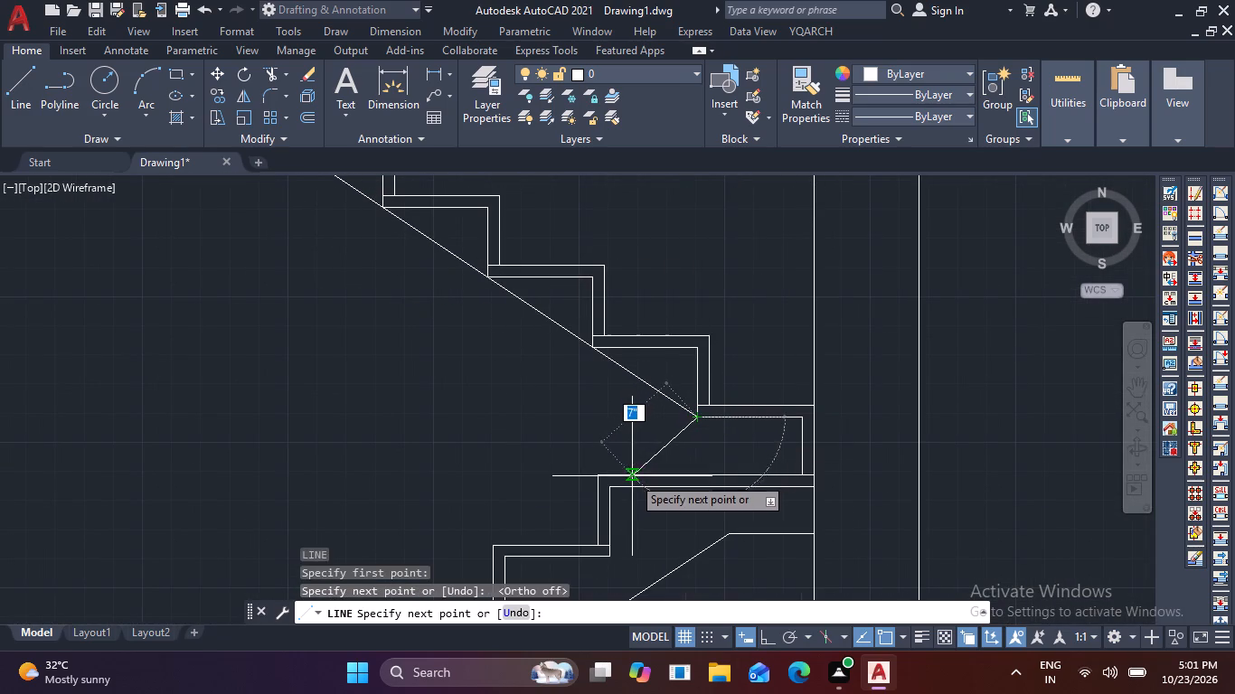
key("Escape")
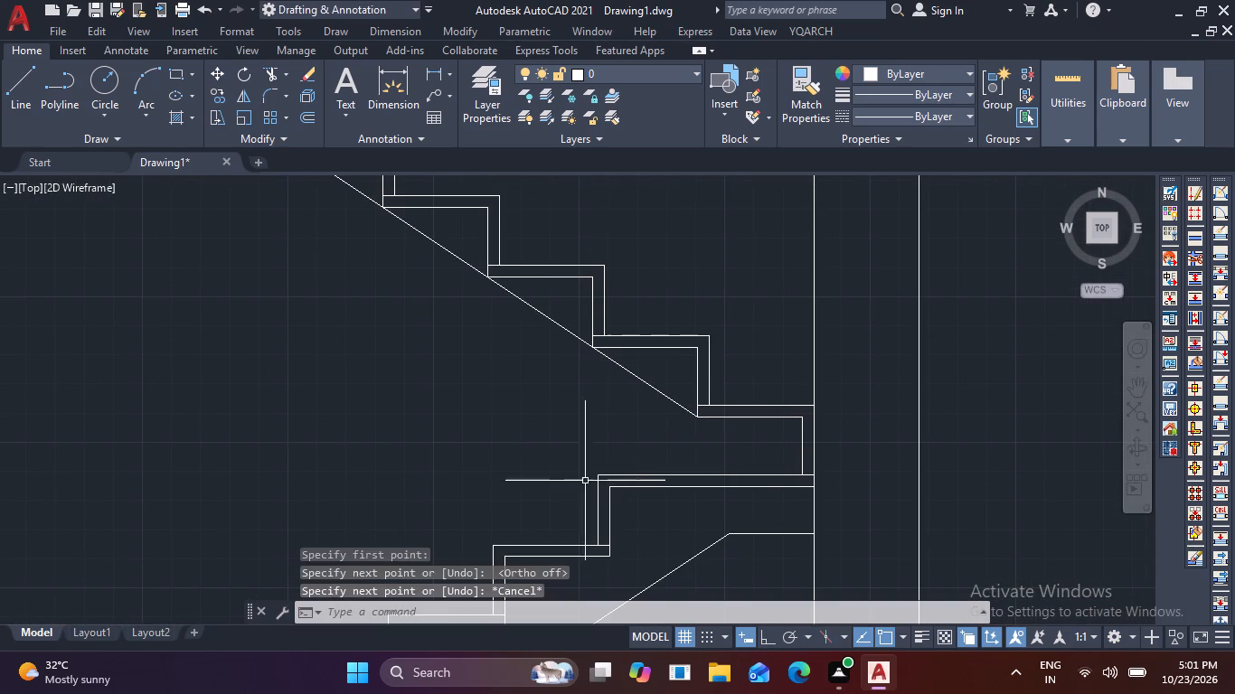
Extend the upper end of the upper flight's soffit line to the underside of the first floor slab.
scroll(514, 450, "down", 2)
middle_click_drag(514, 449, 754, 518)
scroll(436, 202, "up", 2)
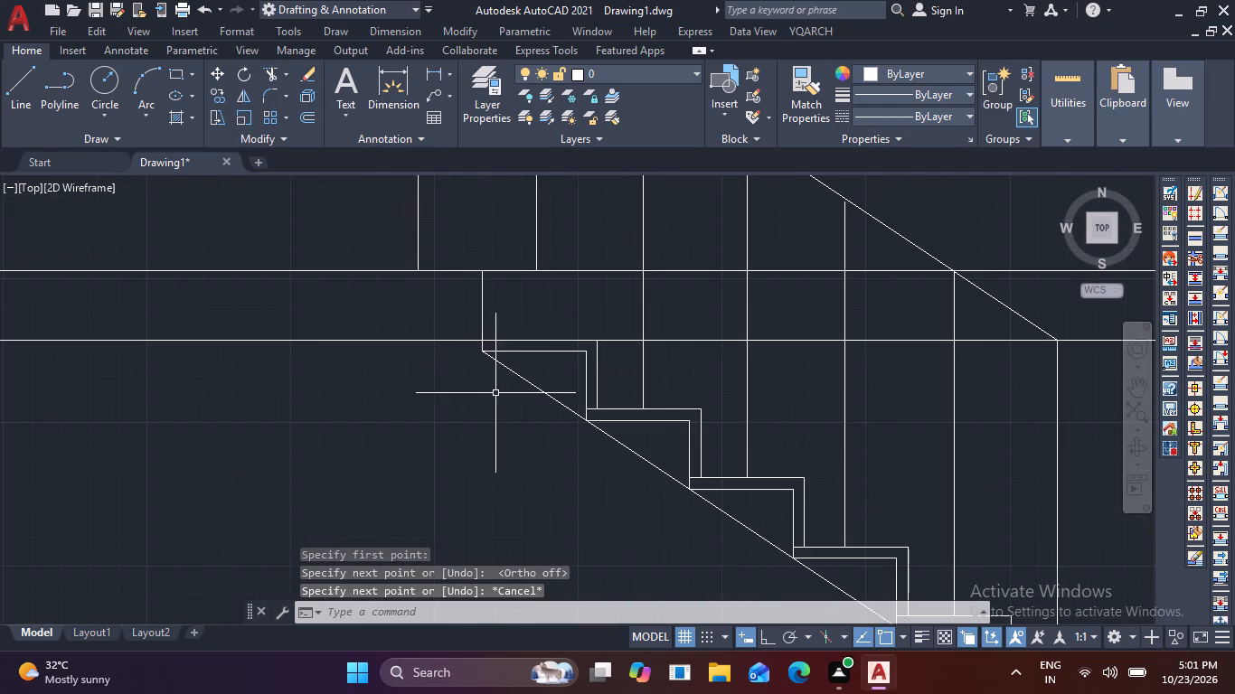
type("ex")
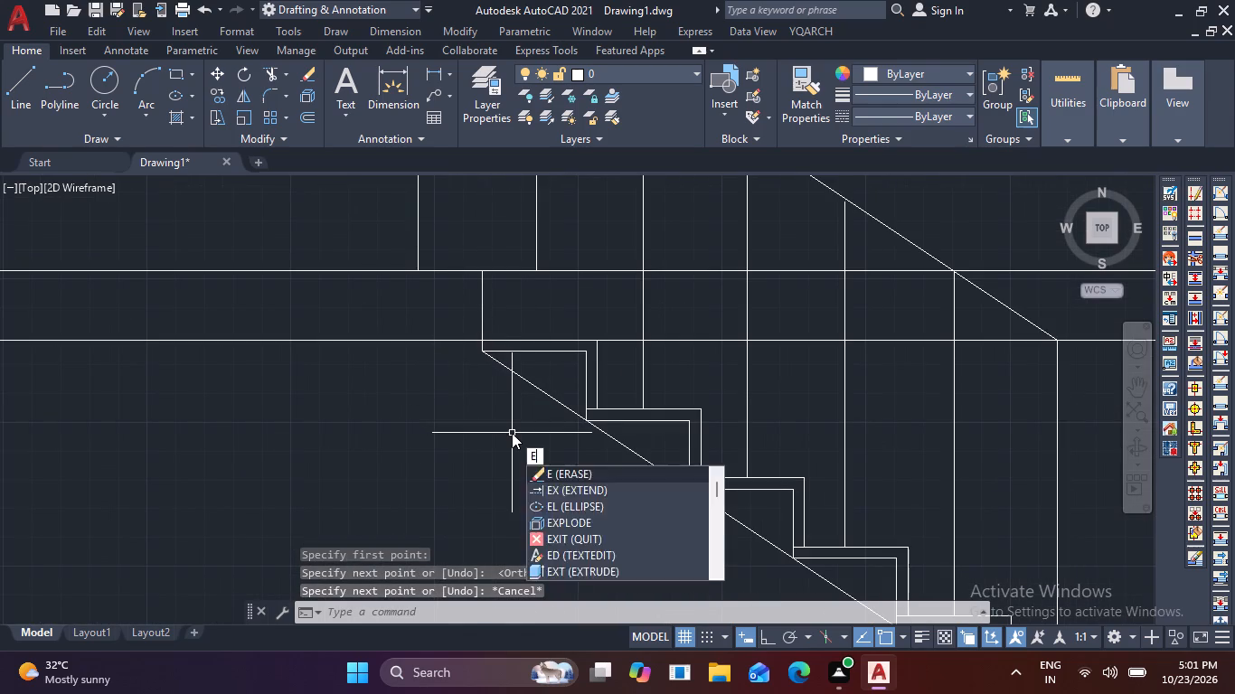
key("space")
left_click(505, 368)
key("Escape")
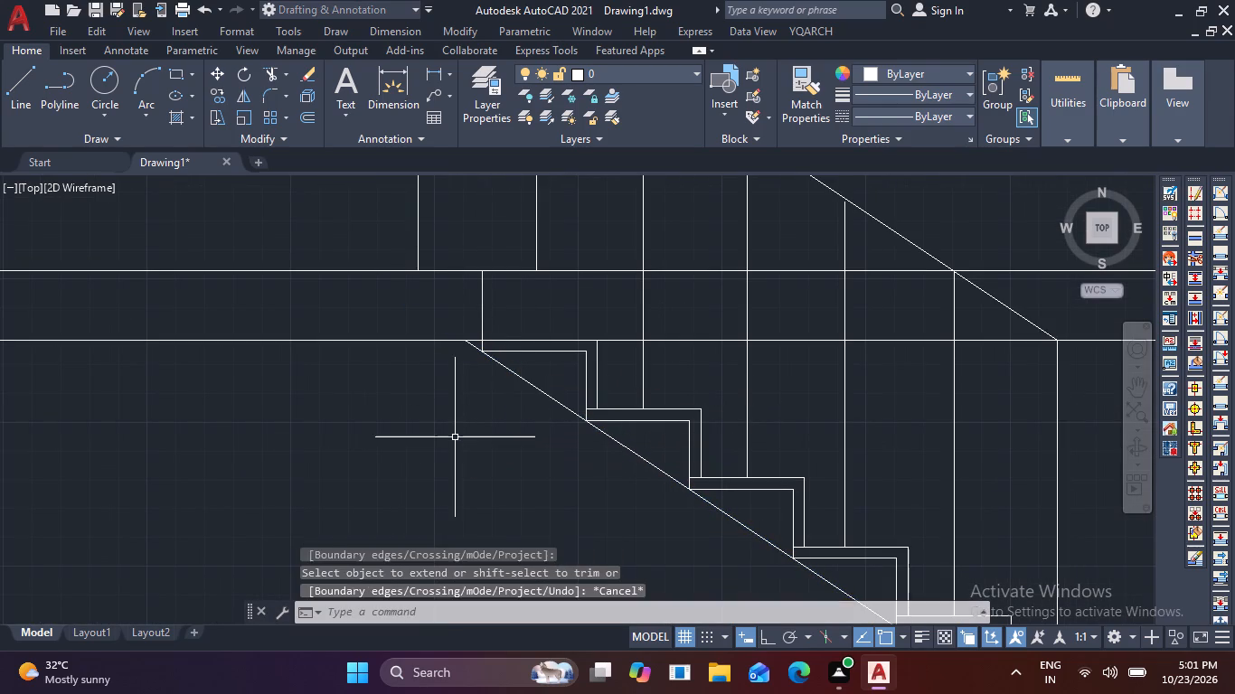
Copy the ground floor door by its bottom outer corner onto the first floor slab's top line, between the stair railing and the far column.
scroll(455, 437, "down", 4)
middle_click_drag(768, 433, 797, 276)
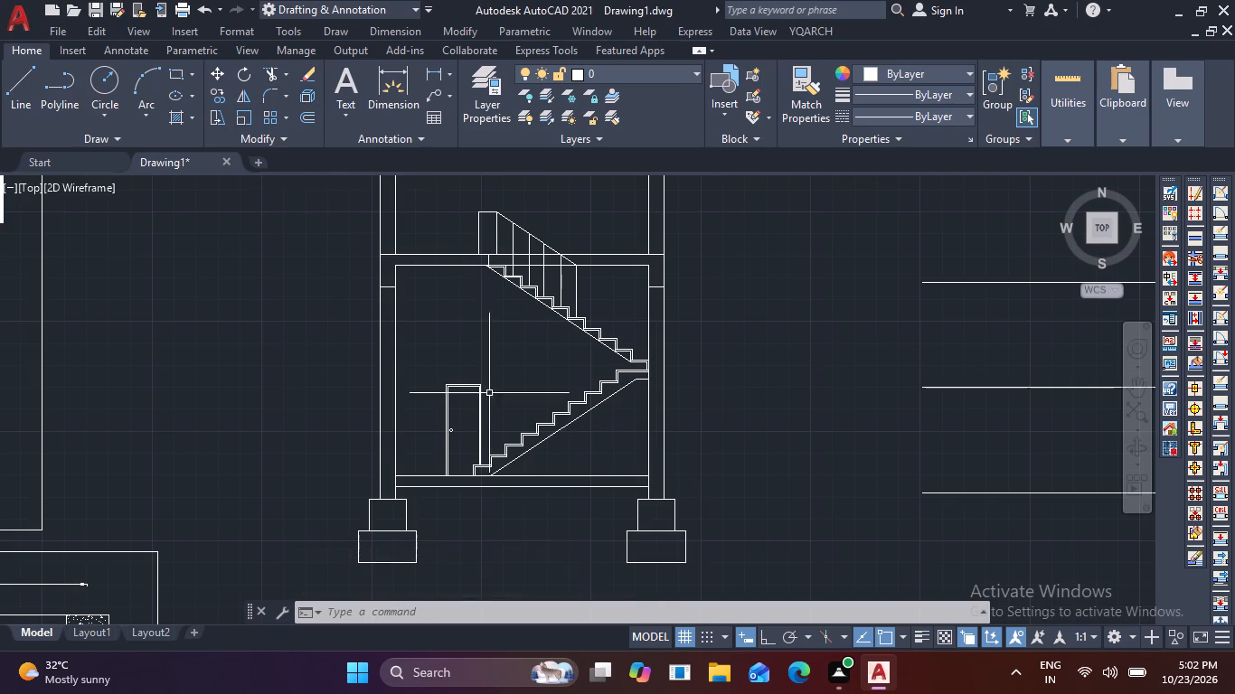
left_click(493, 439)
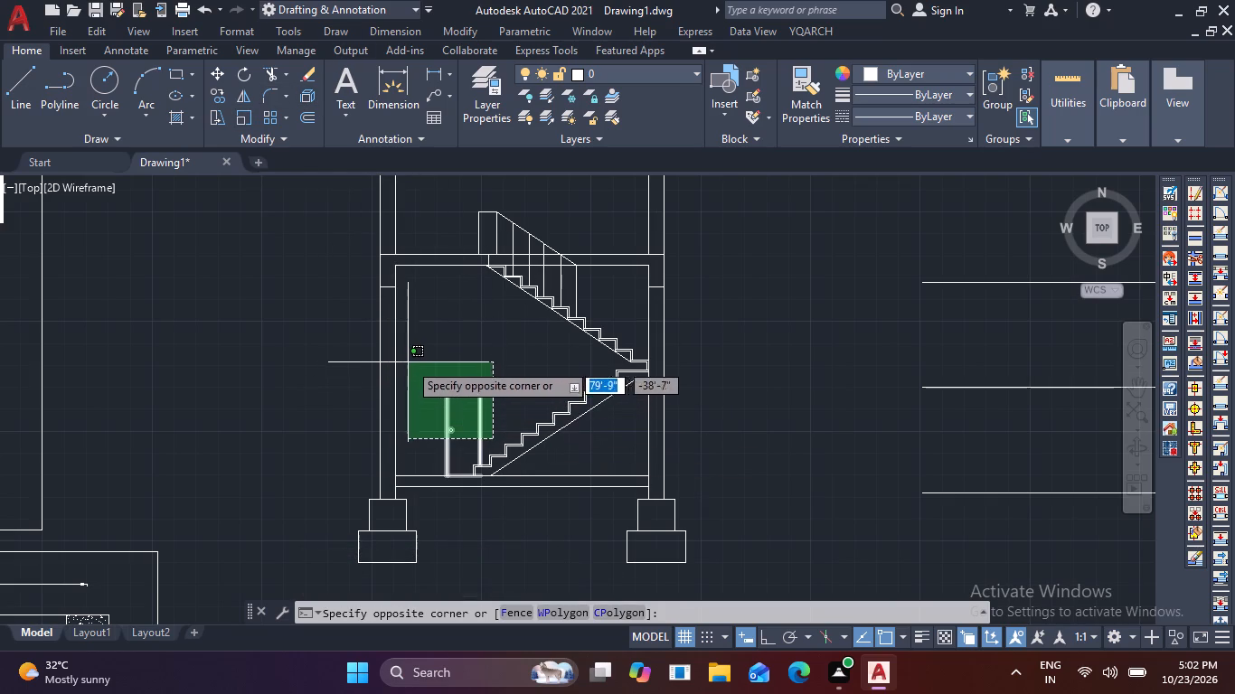
left_click(414, 358)
type("co")
key("space")
scroll(465, 449, "up", 2)
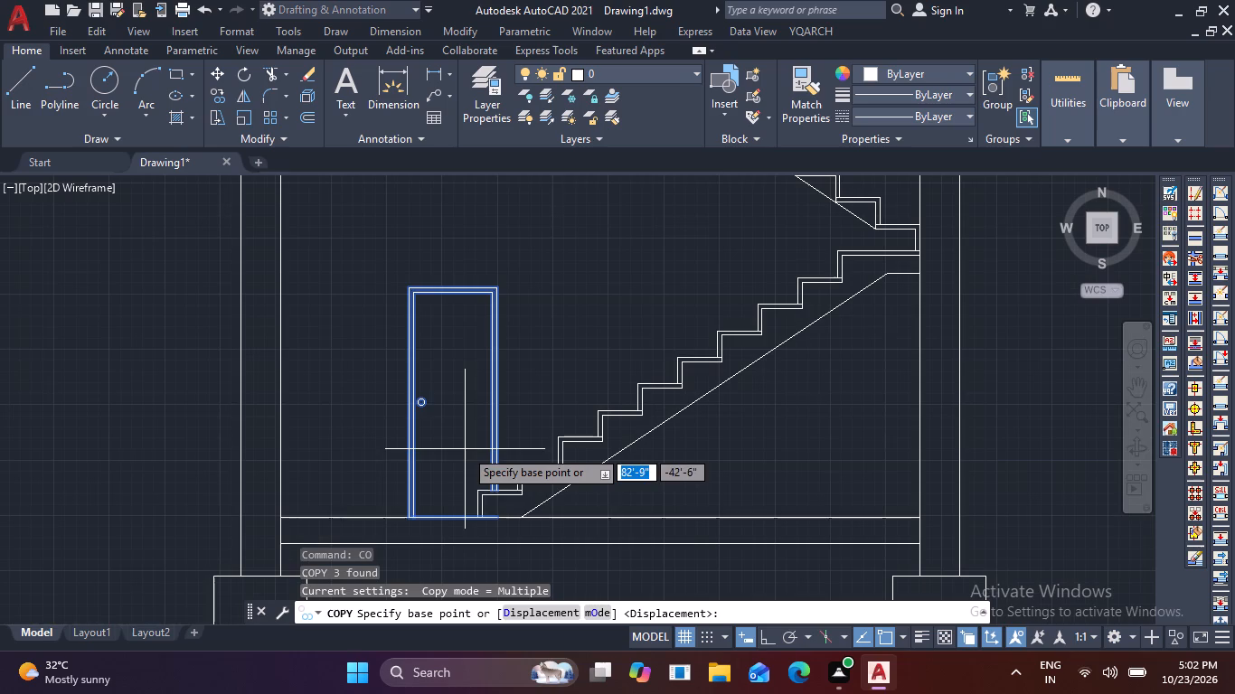
scroll(434, 516, "up", 2)
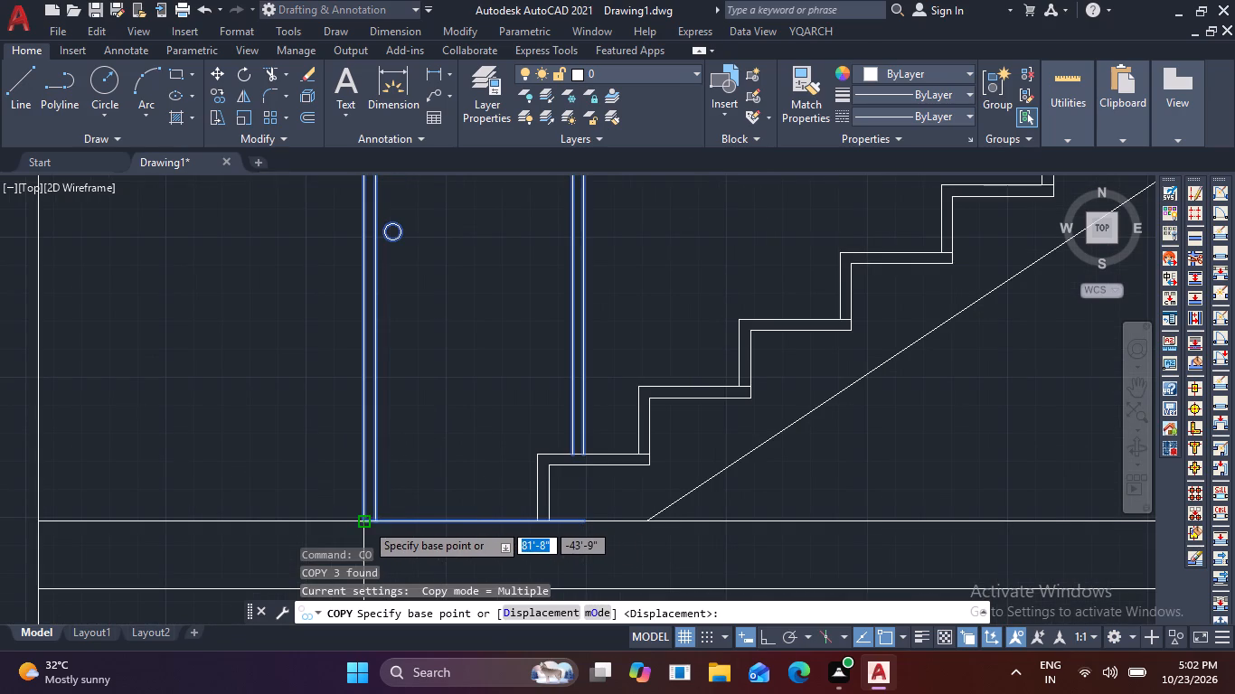
left_click(365, 522)
scroll(567, 389, "down", 3)
middle_click_drag(569, 396, 522, 680)
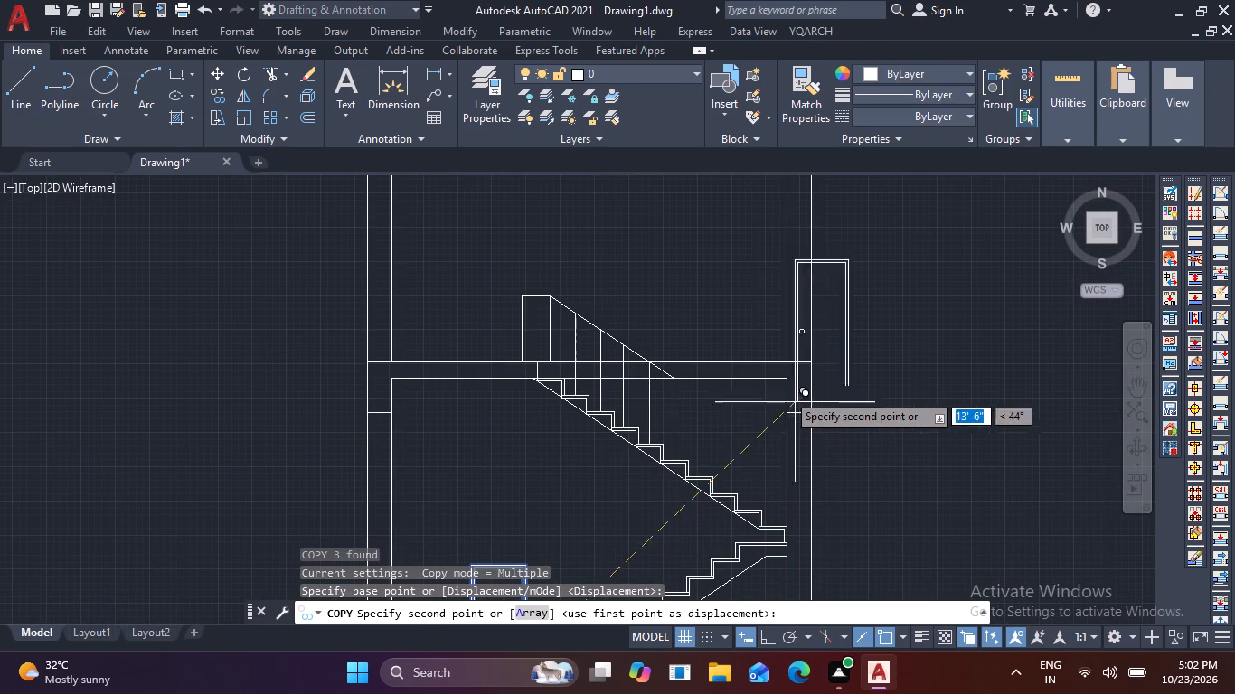
middle_click_drag(749, 386, 731, 538)
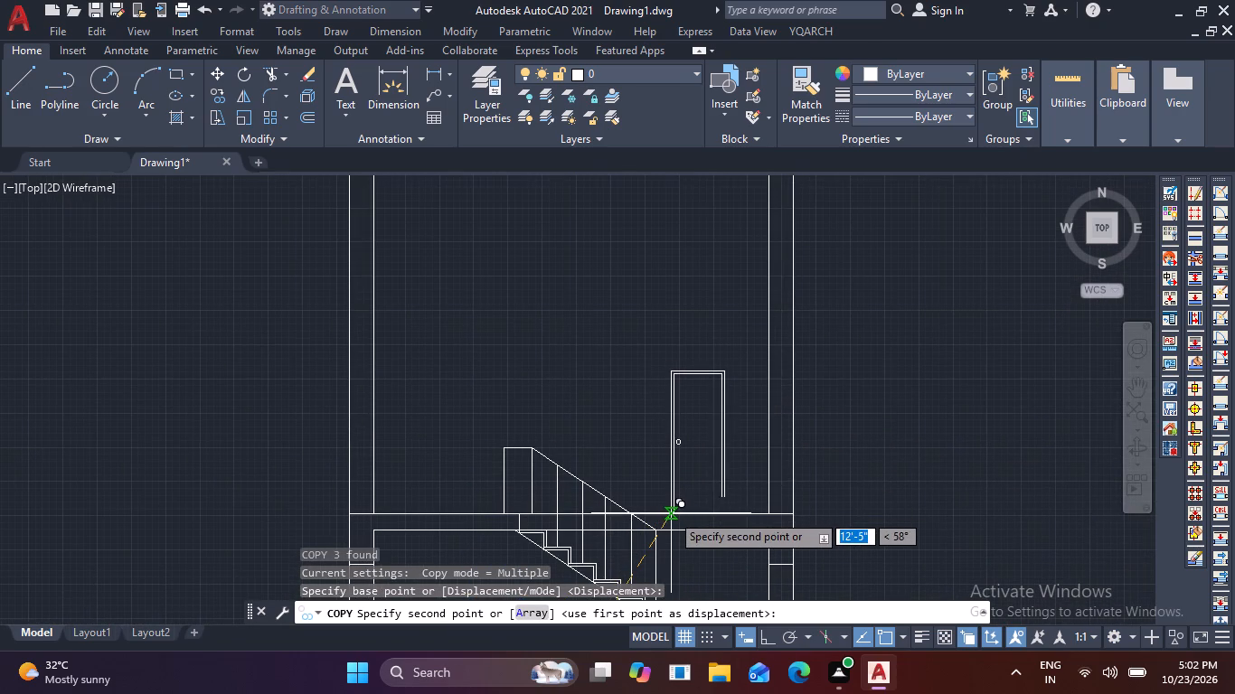
left_click(670, 513)
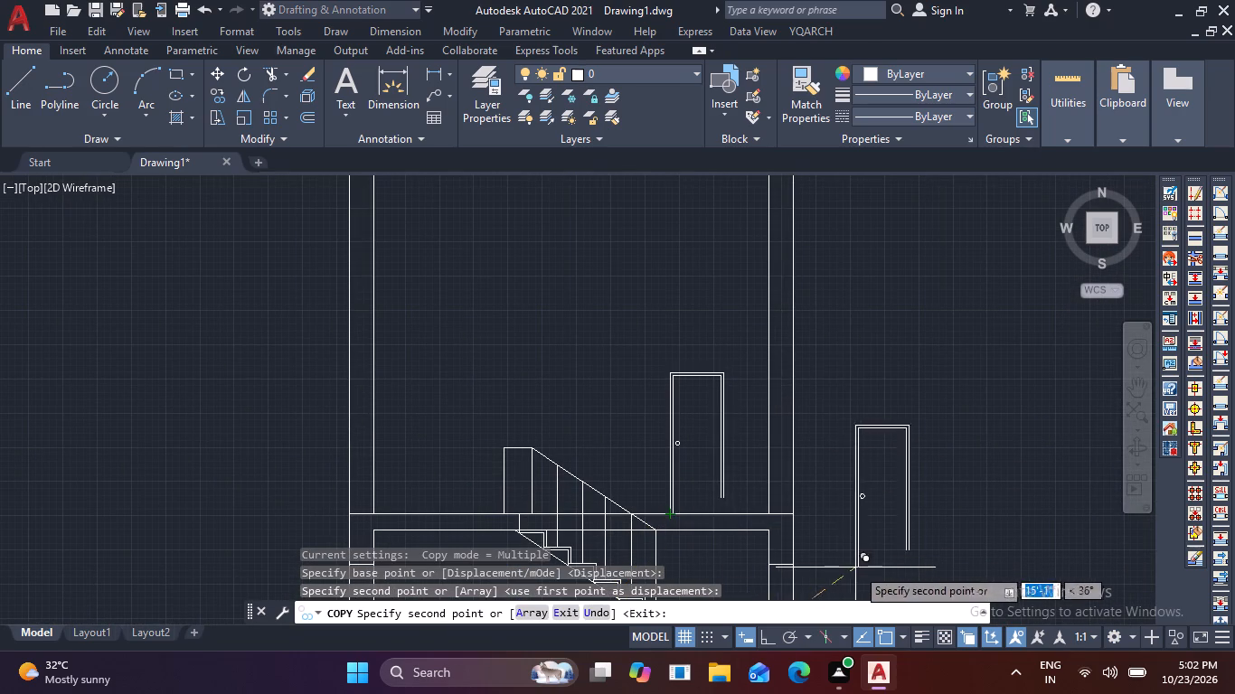
key("Escape")
Extend the two short jamb lines of the copied door down to the first floor slab's top line.
type("ex")
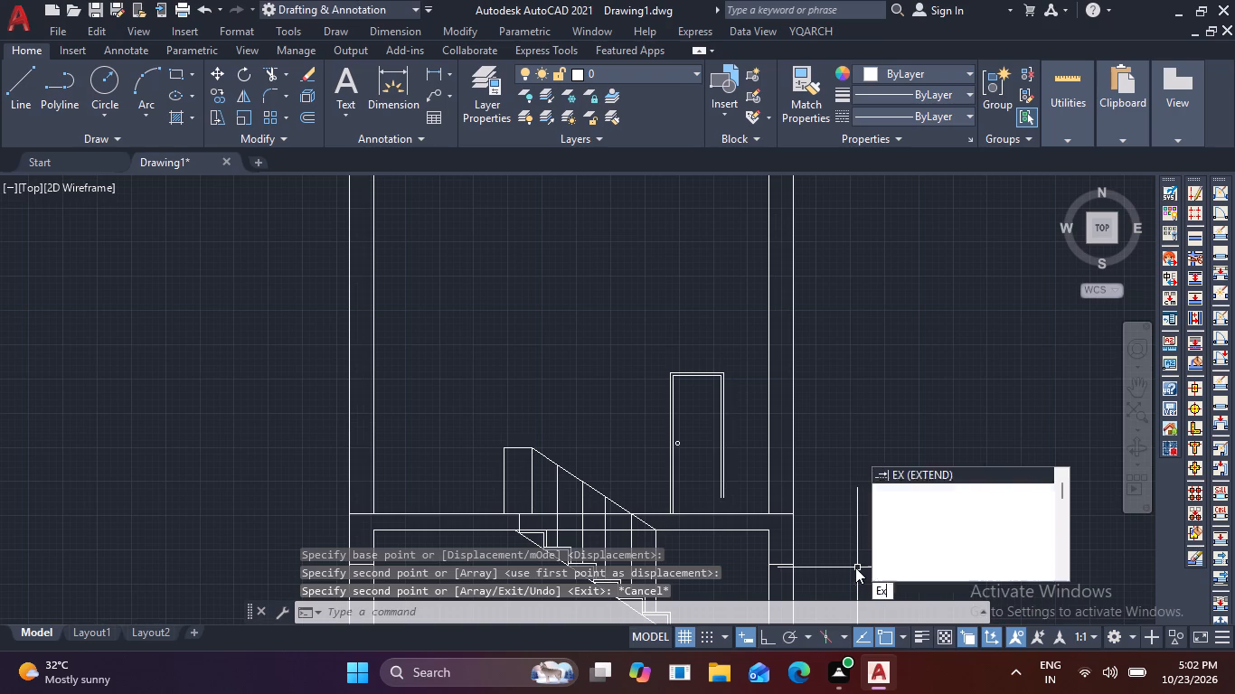
key("space")
scroll(709, 474, "up", 3)
middle_click_drag(730, 525, 722, 486)
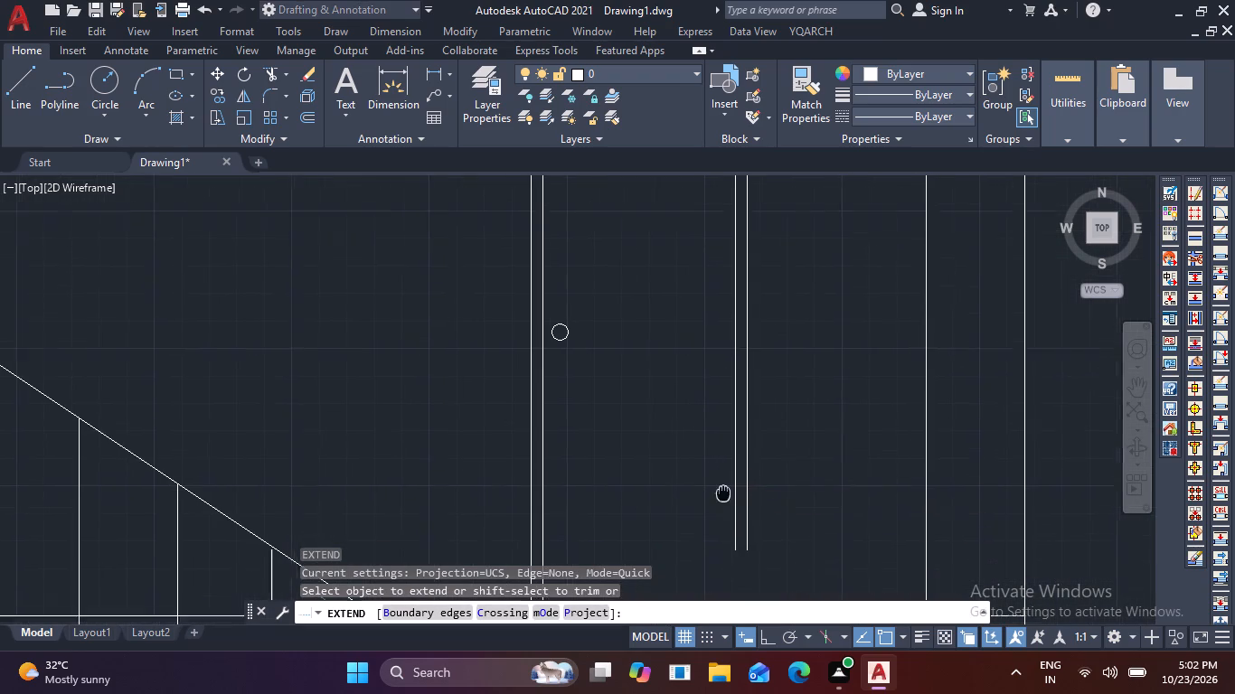
middle_click_drag(722, 486, 714, 389)
left_click(712, 392)
left_click(789, 409)
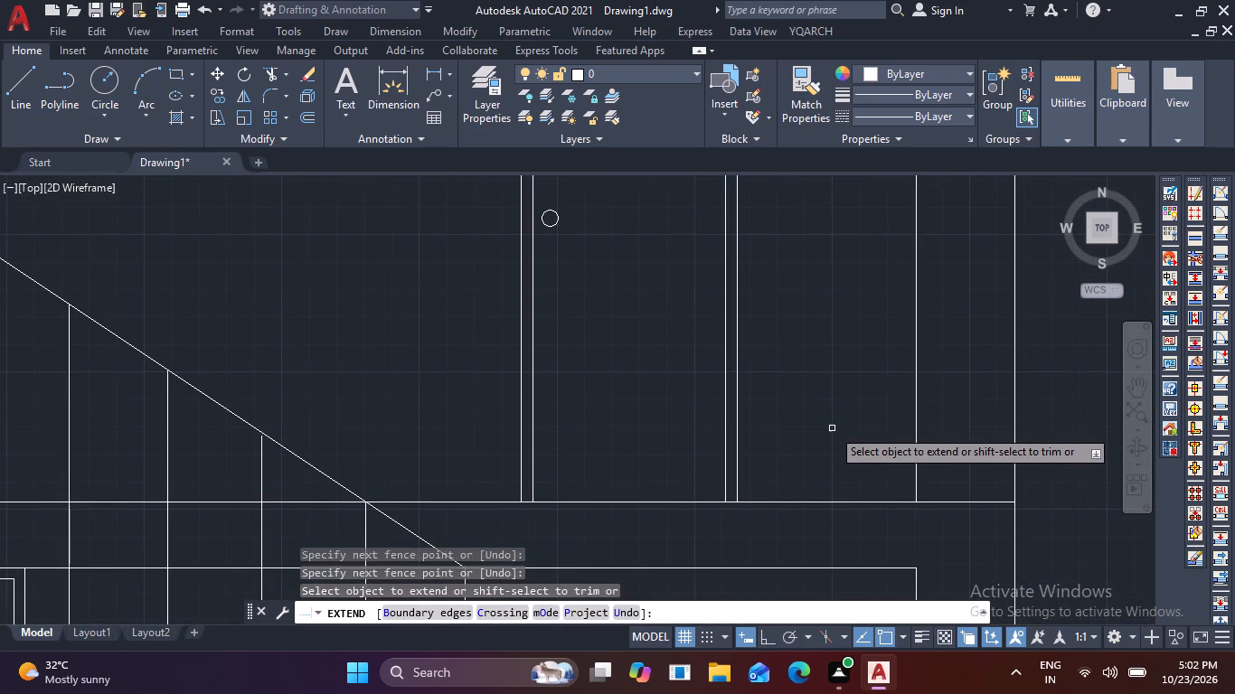
key("Escape")
Draw a vertical line from the ground floor line, straight up through the stairs and first floor slab, ending well above the upper door.
scroll(832, 428, "down", 4)
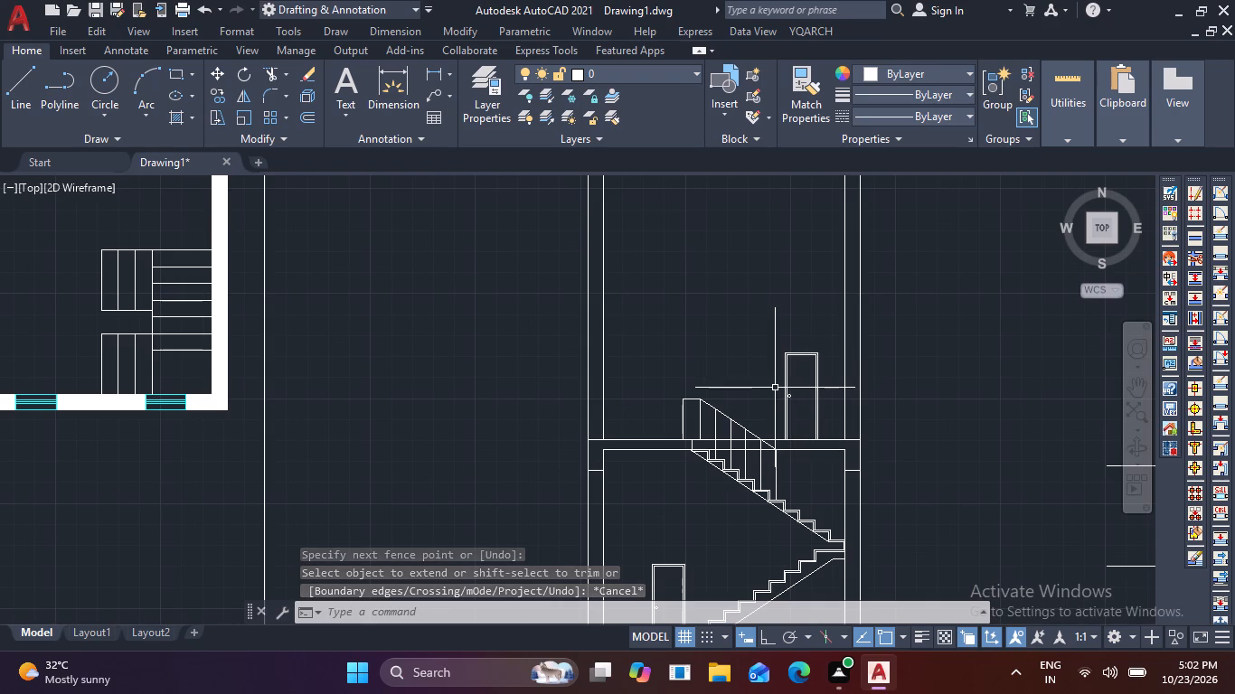
key("l")
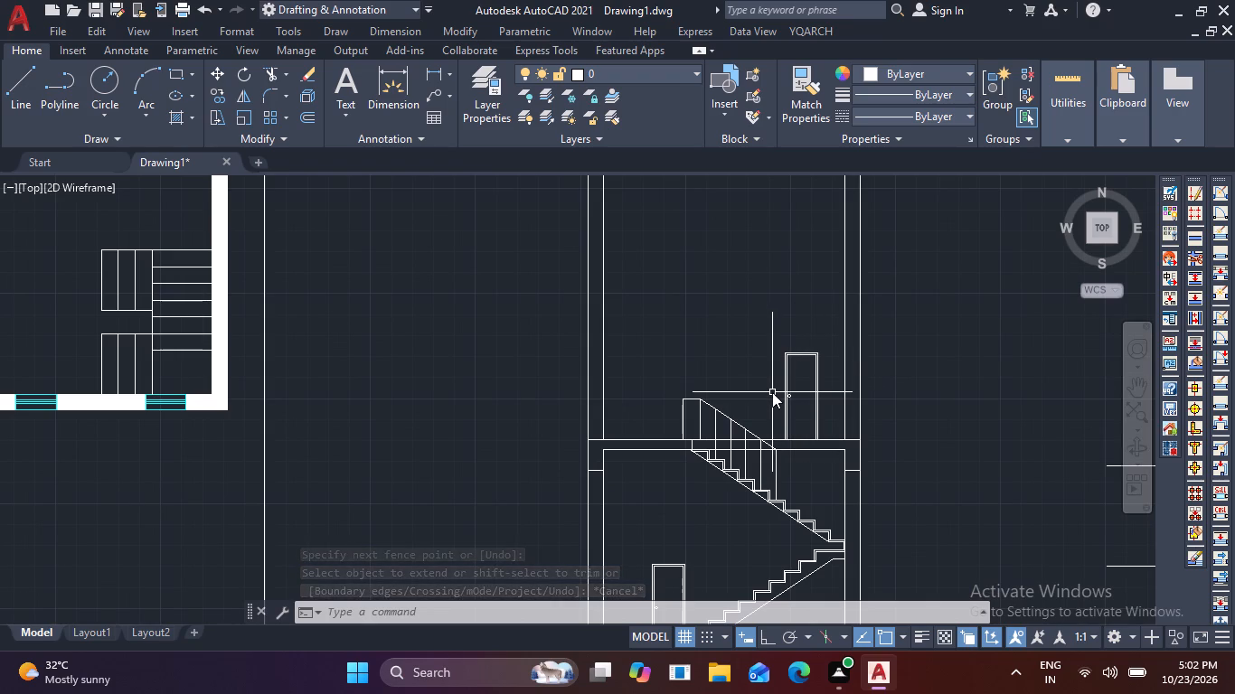
key("space")
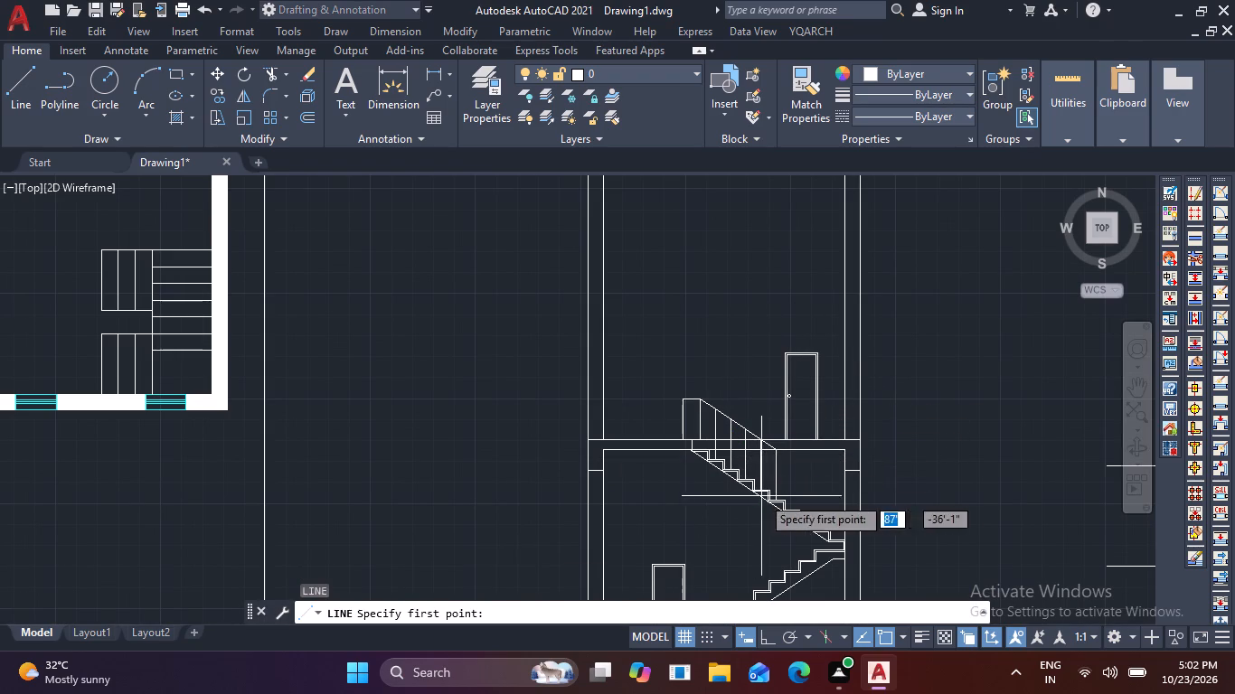
middle_click_drag(761, 500, 742, 383)
middle_click(740, 362)
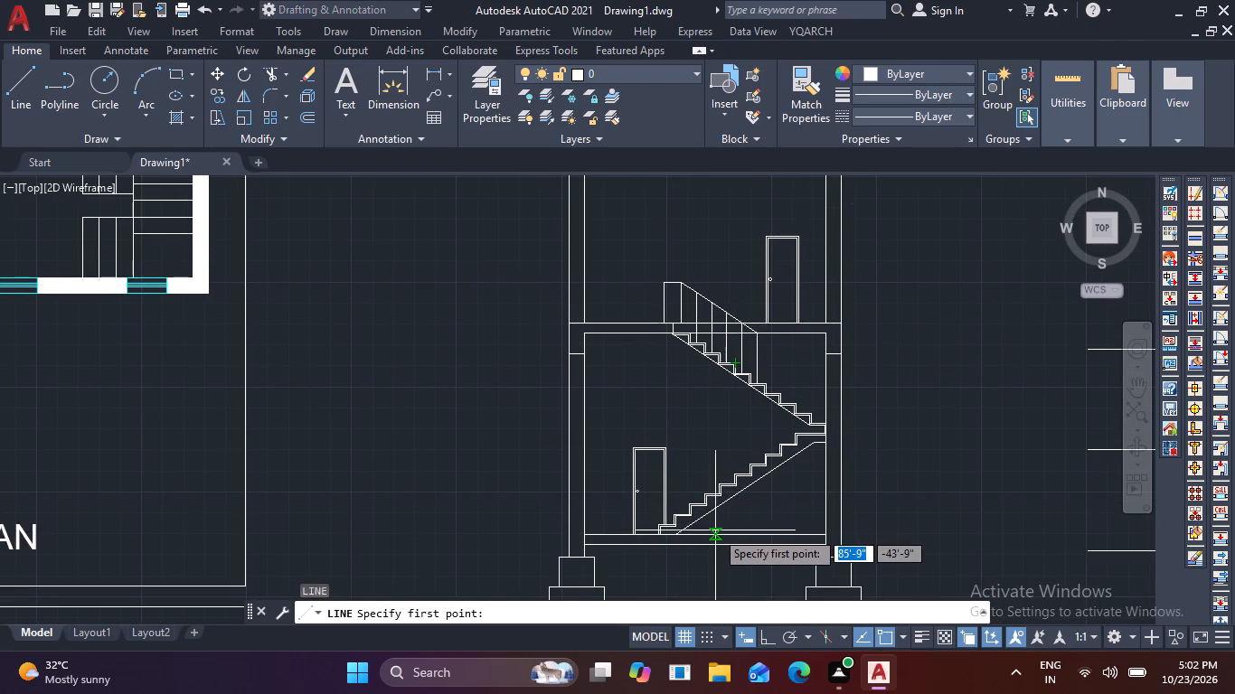
left_click(715, 534)
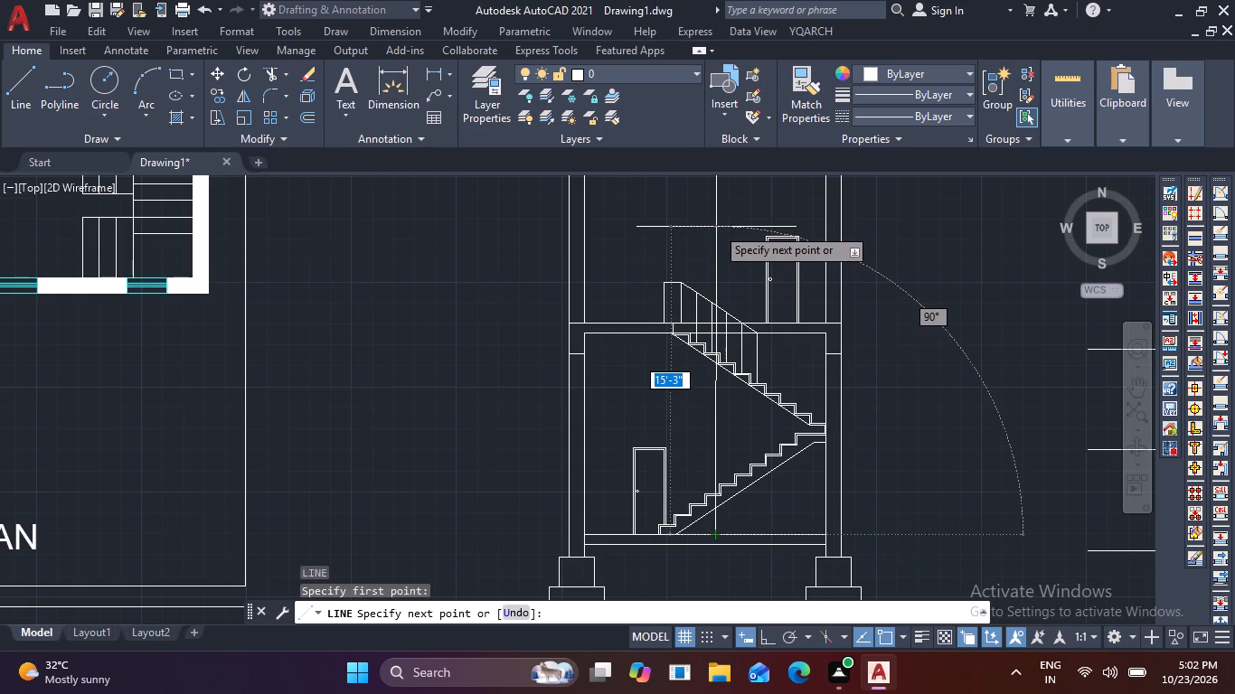
key("F8")
scroll(715, 207, "down", 1)
middle_click_drag(712, 250, 672, 449)
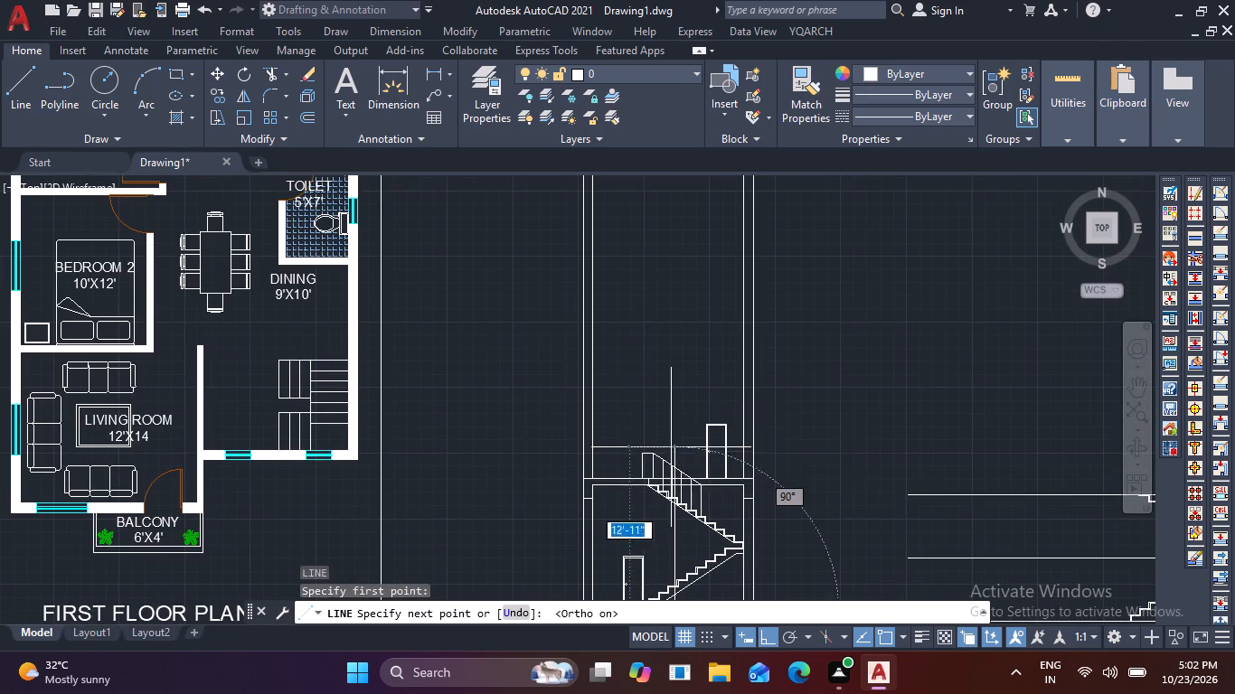
left_click(673, 332)
key("Escape")
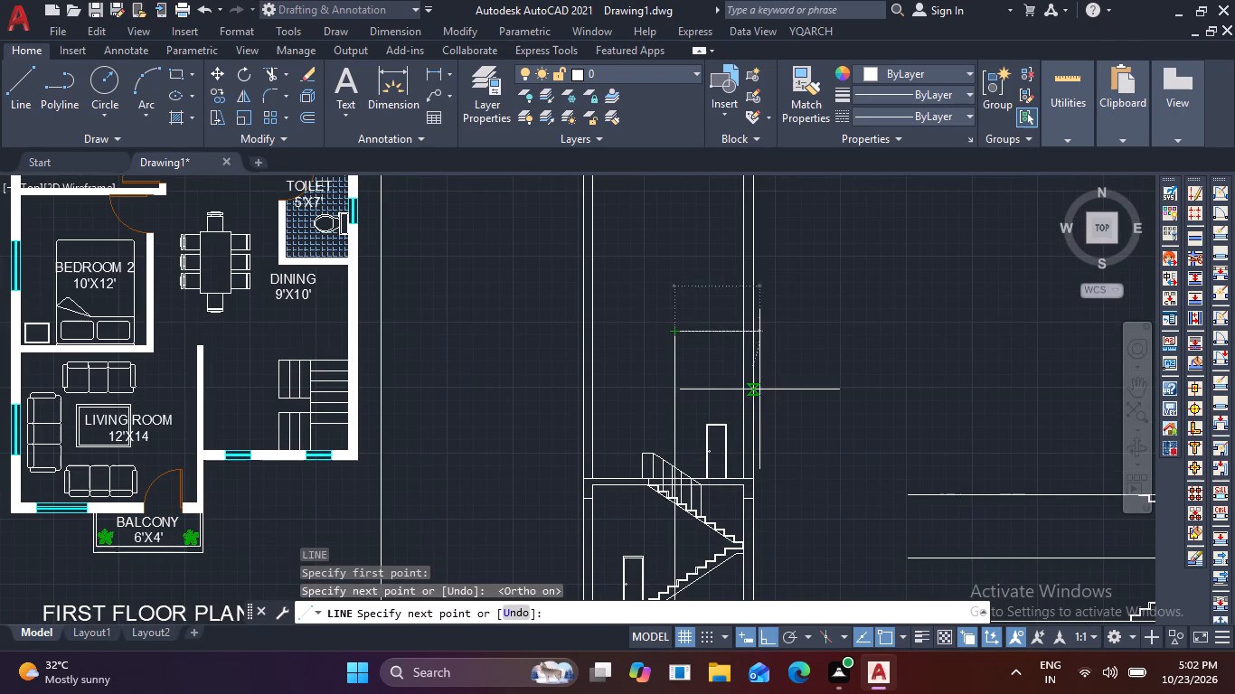
Select the first floor slab's top and bottom line segments together with the short horizontal beam lines in both columns.
scroll(650, 510, "up", 2)
left_click(591, 459)
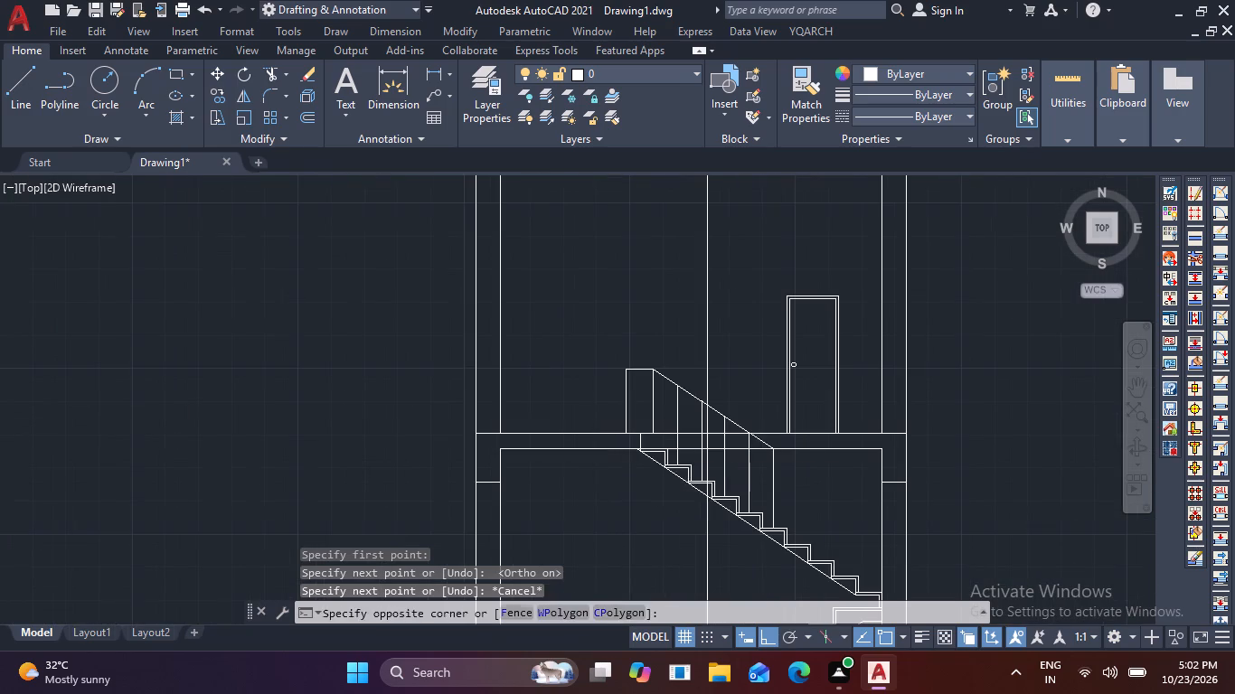
left_click(551, 400)
left_click(481, 483)
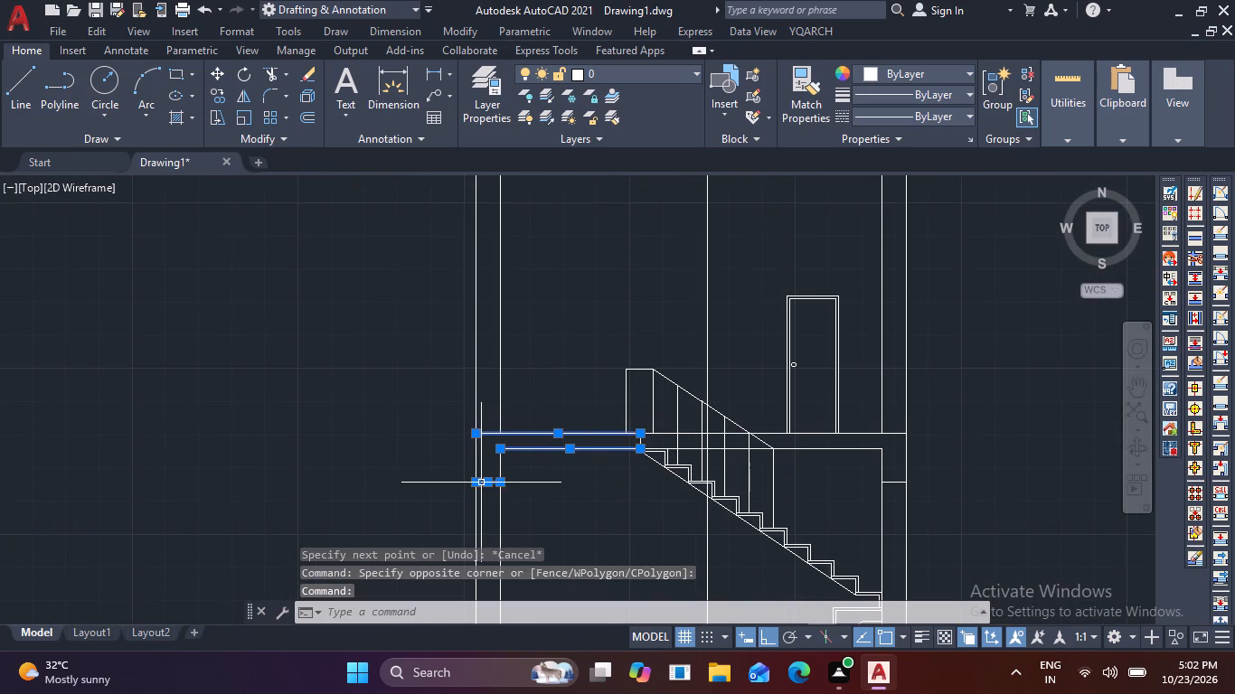
left_click(886, 479)
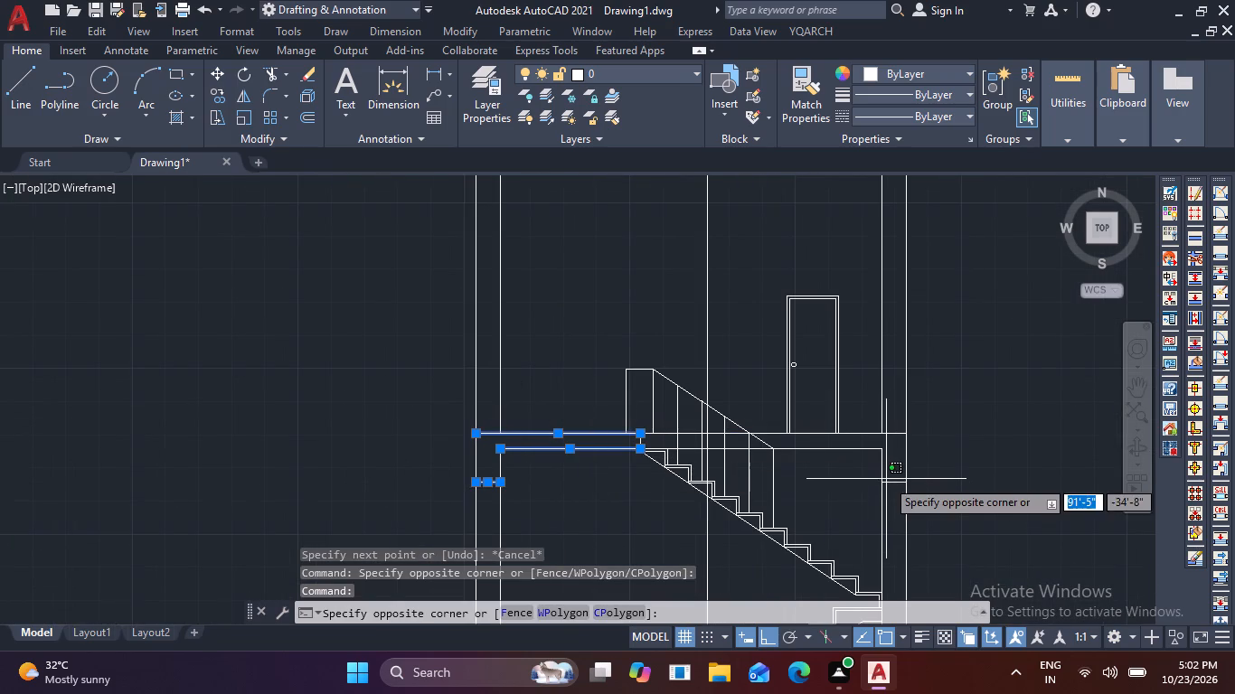
left_click(891, 482)
left_click(894, 481)
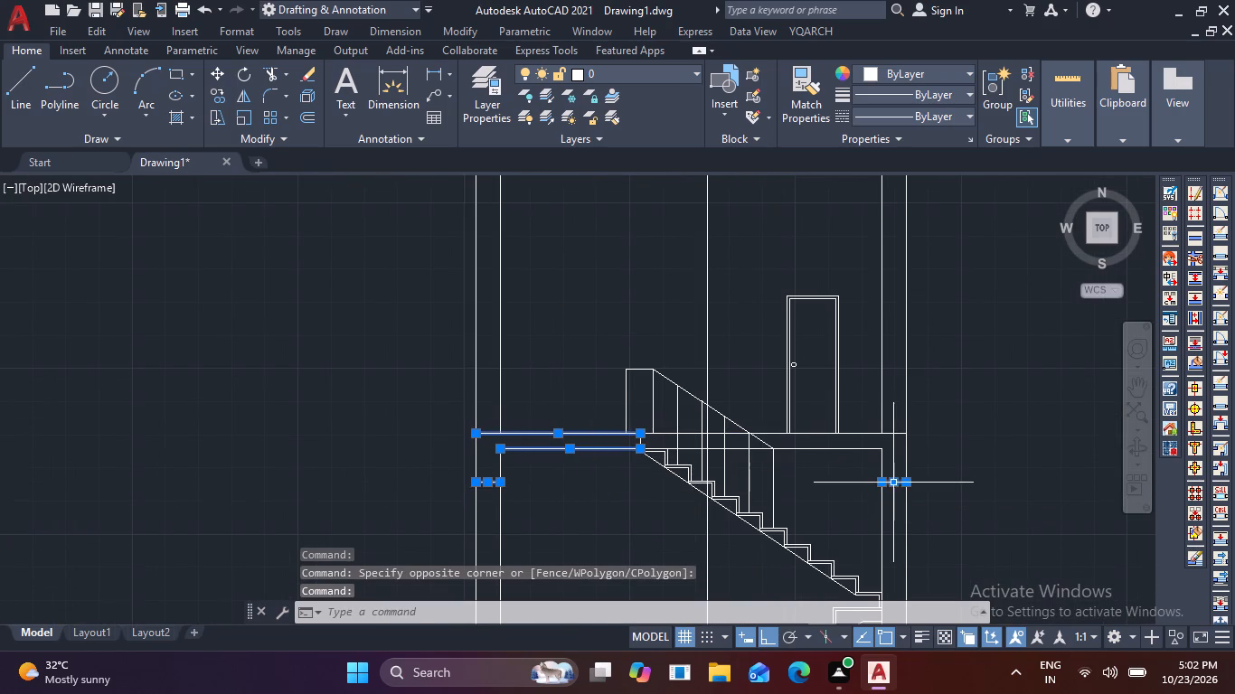
left_click(824, 452)
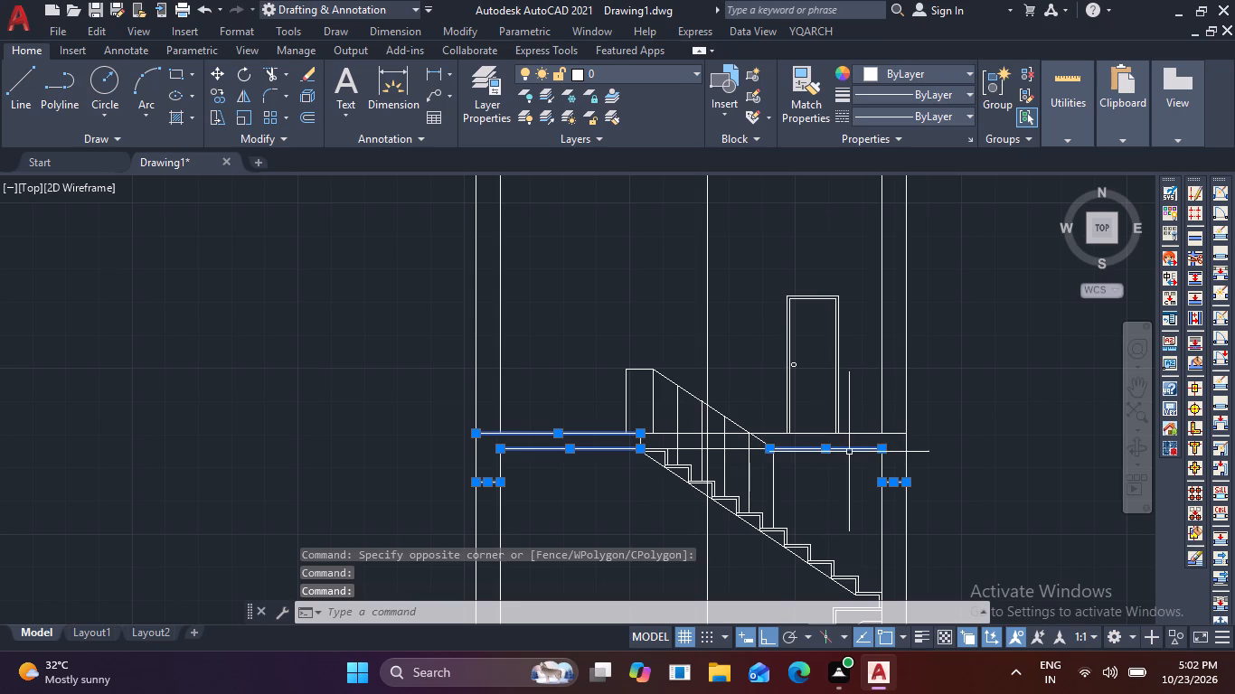
left_click(869, 435)
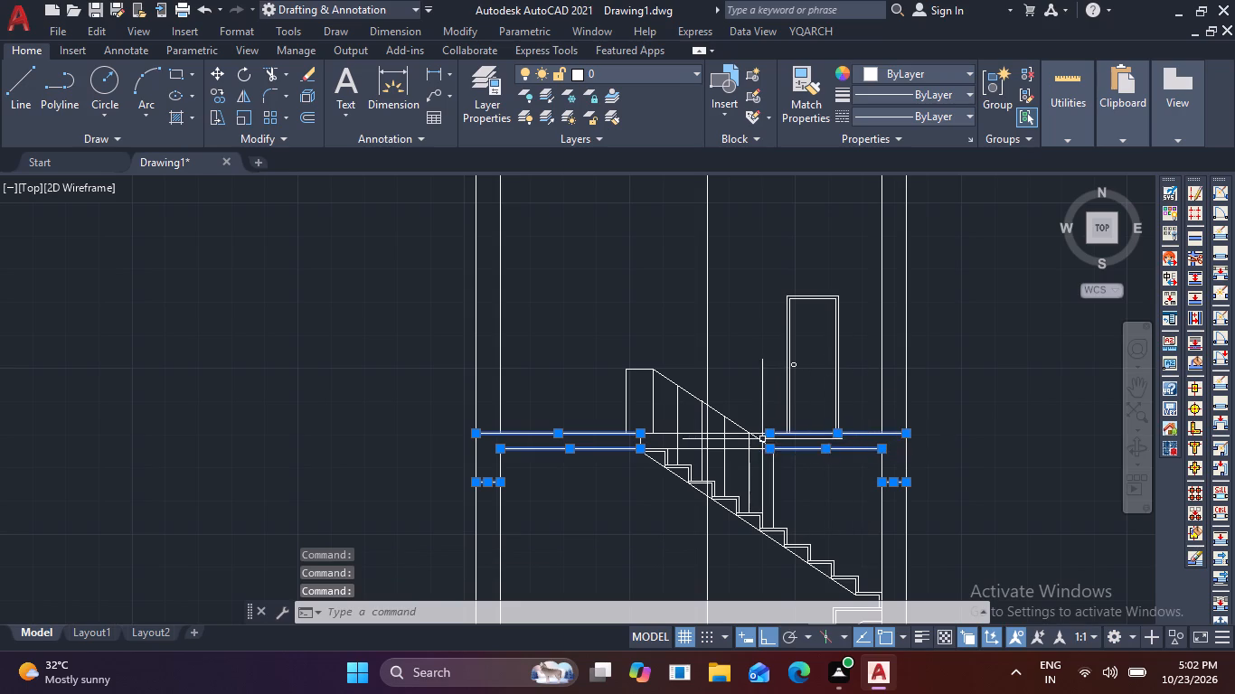
scroll(762, 439, "up", 2)
left_click(709, 465)
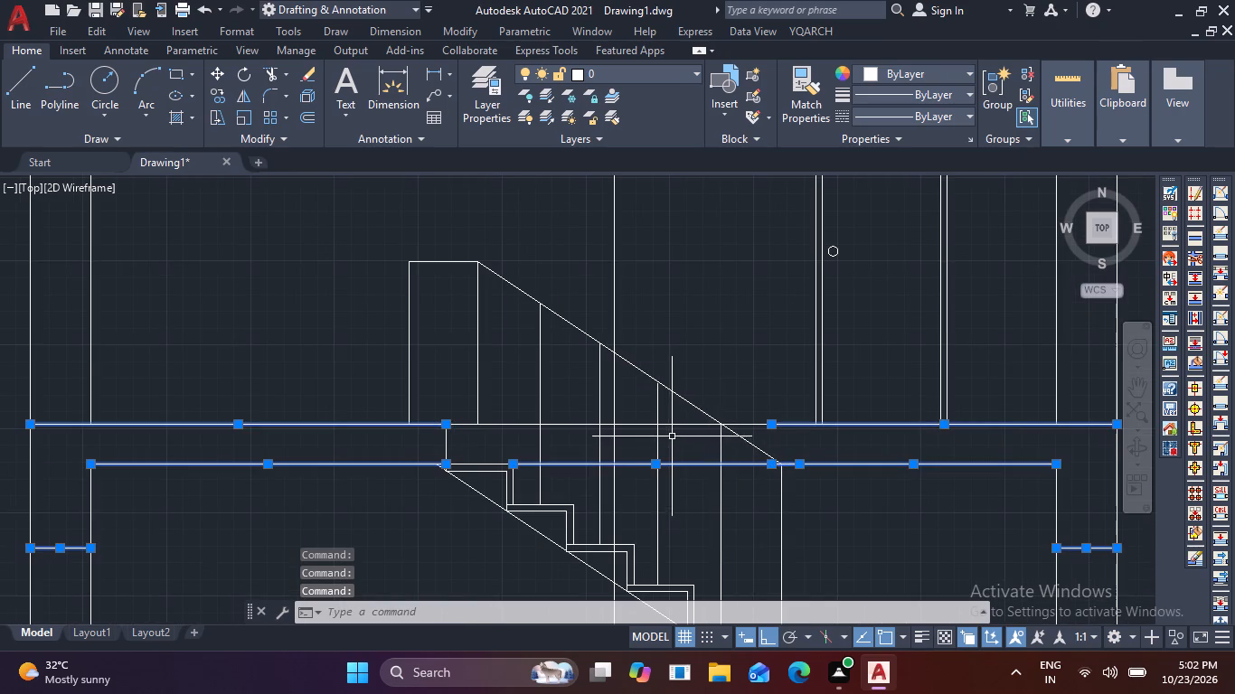
left_click(677, 424)
scroll(702, 442, "down", 3)
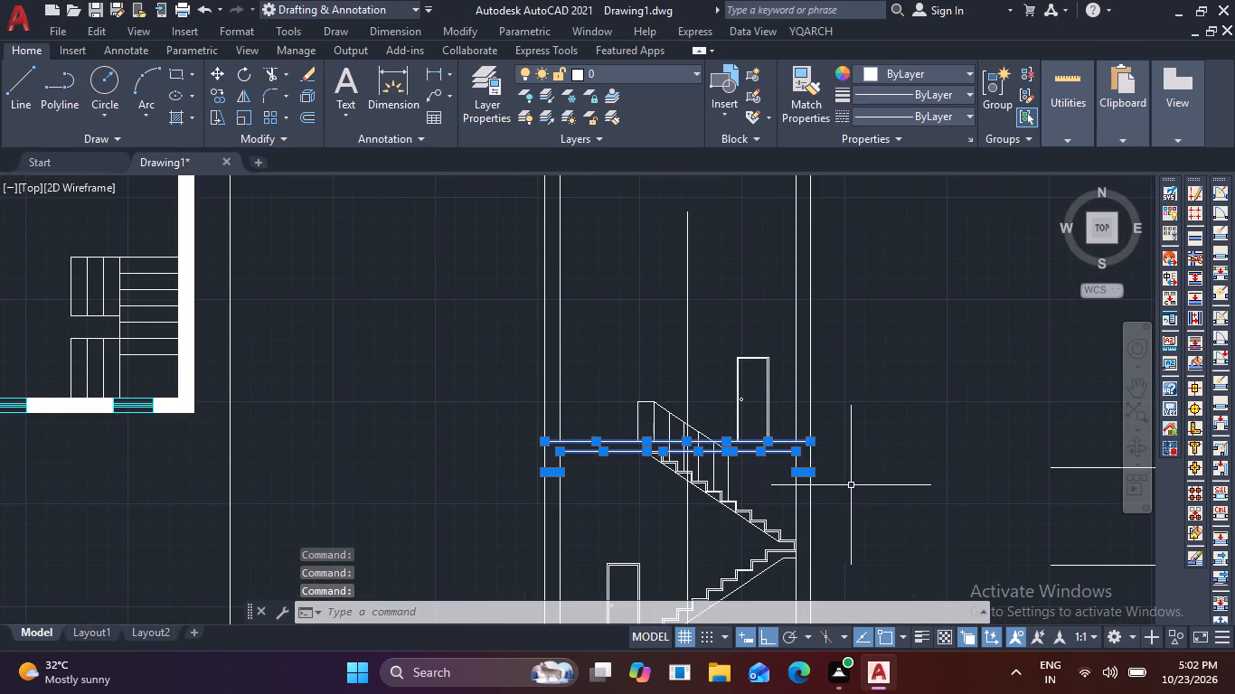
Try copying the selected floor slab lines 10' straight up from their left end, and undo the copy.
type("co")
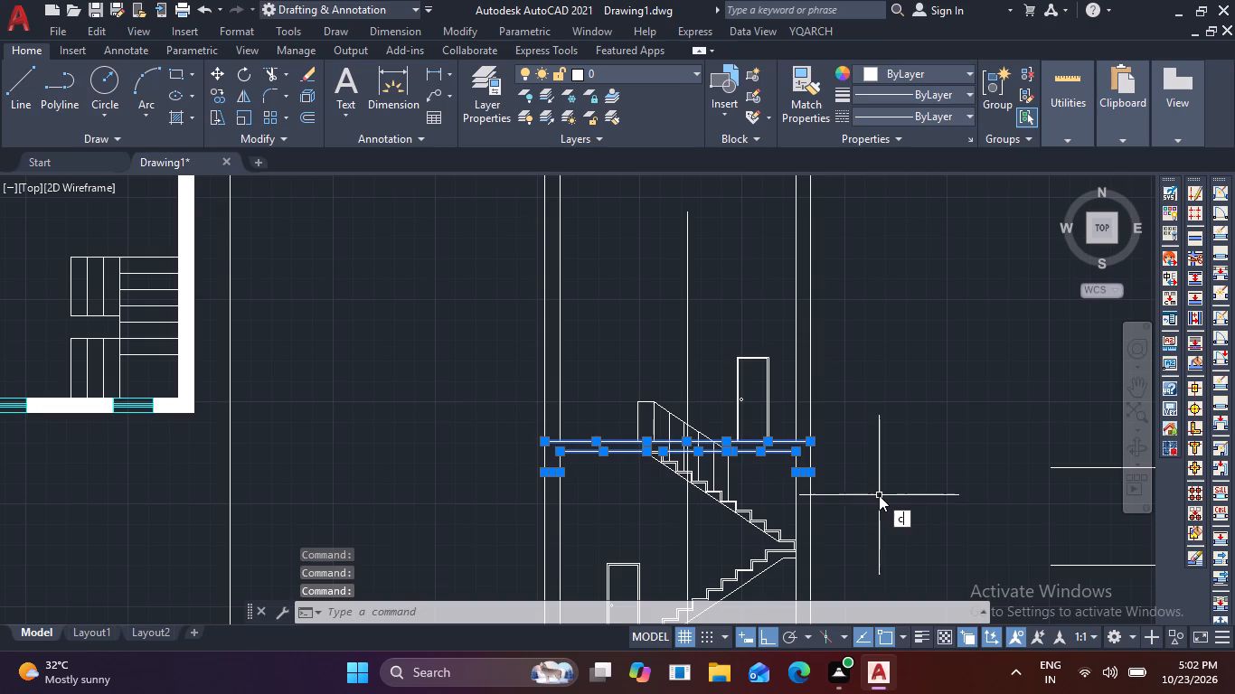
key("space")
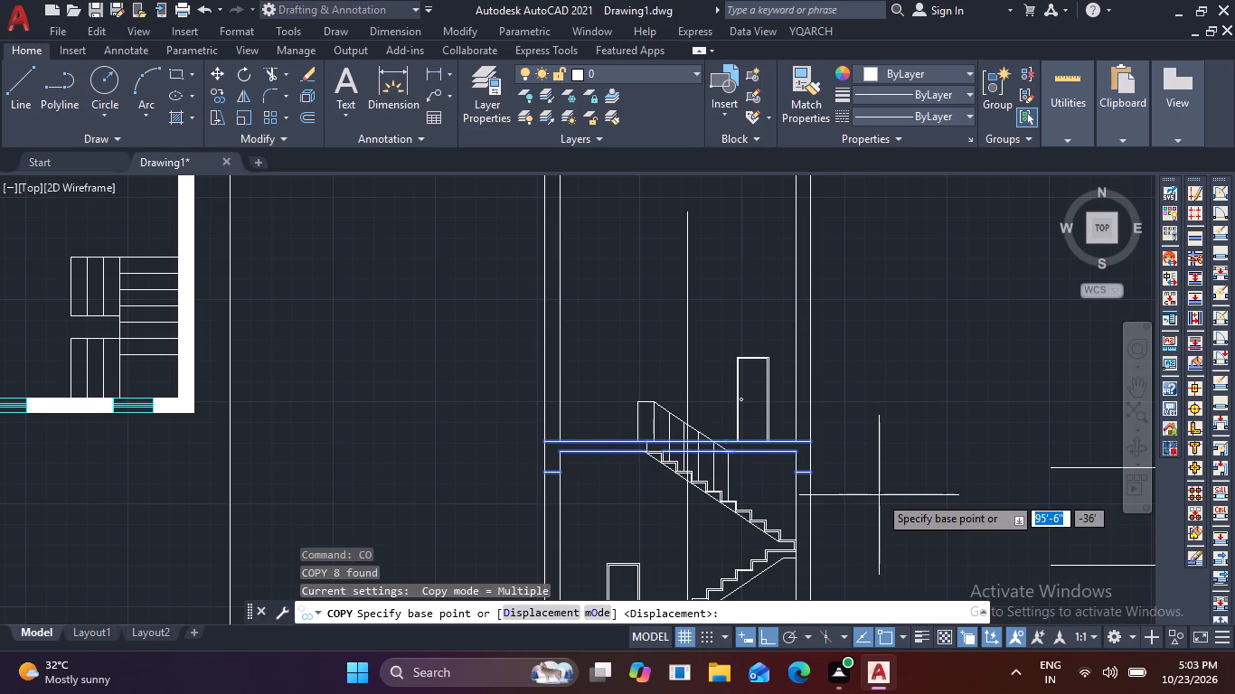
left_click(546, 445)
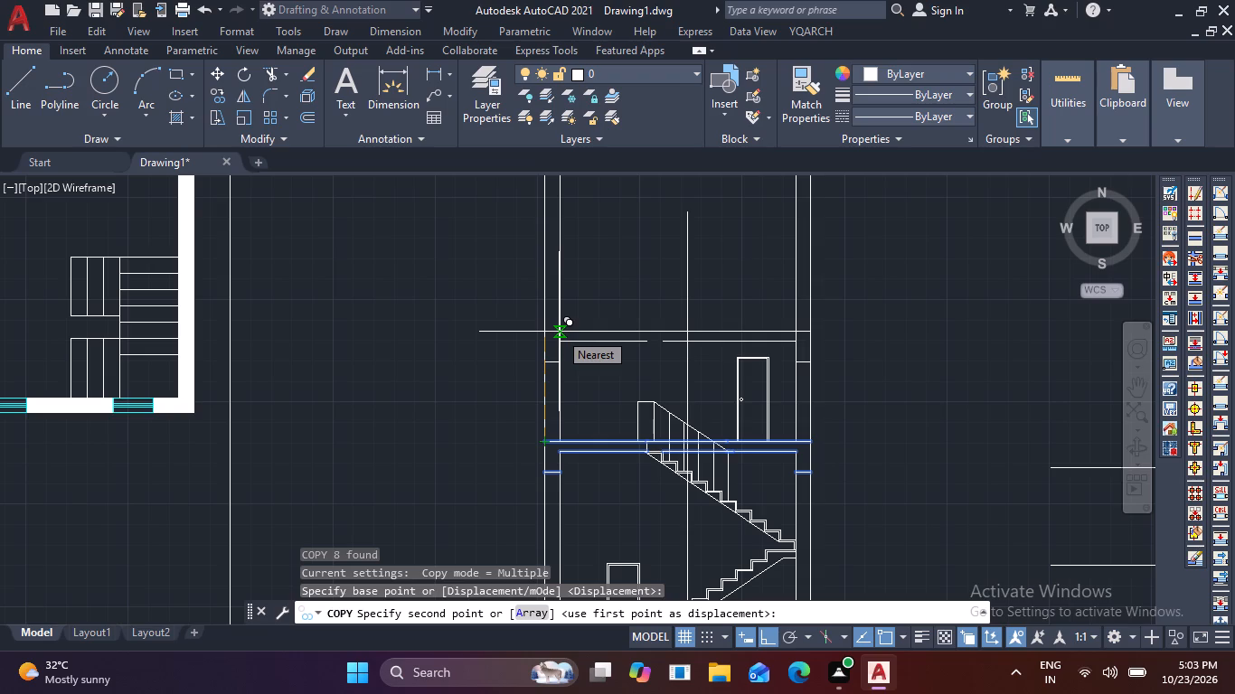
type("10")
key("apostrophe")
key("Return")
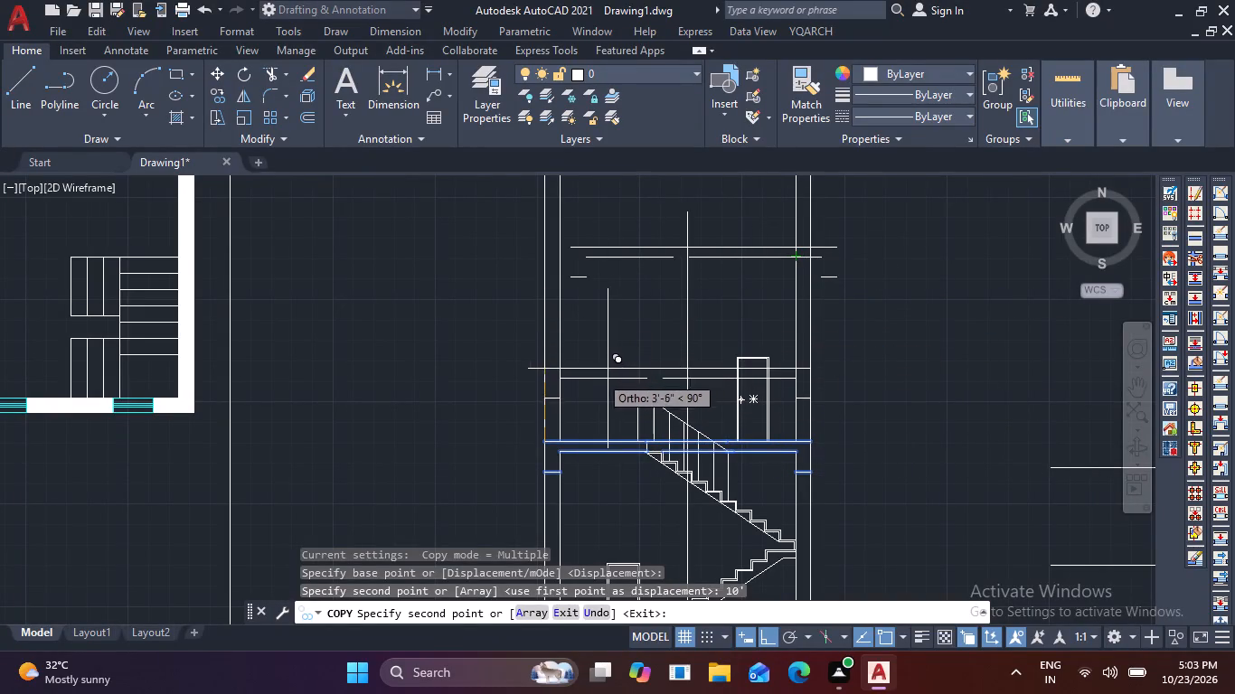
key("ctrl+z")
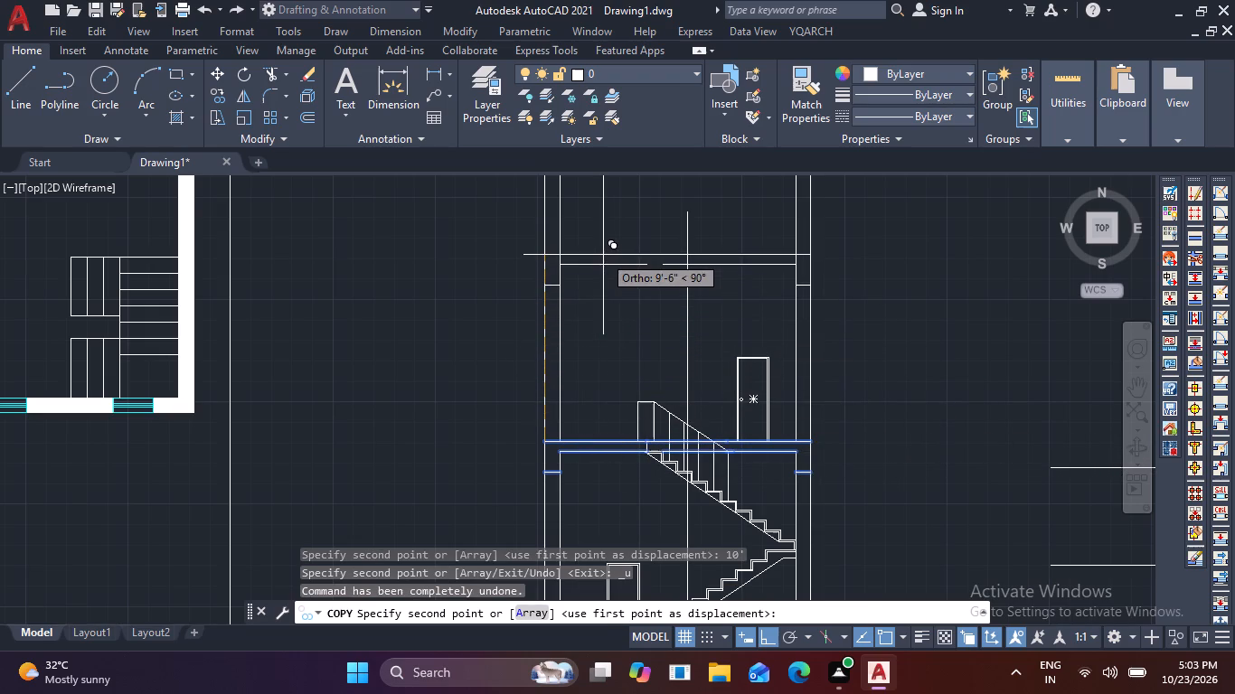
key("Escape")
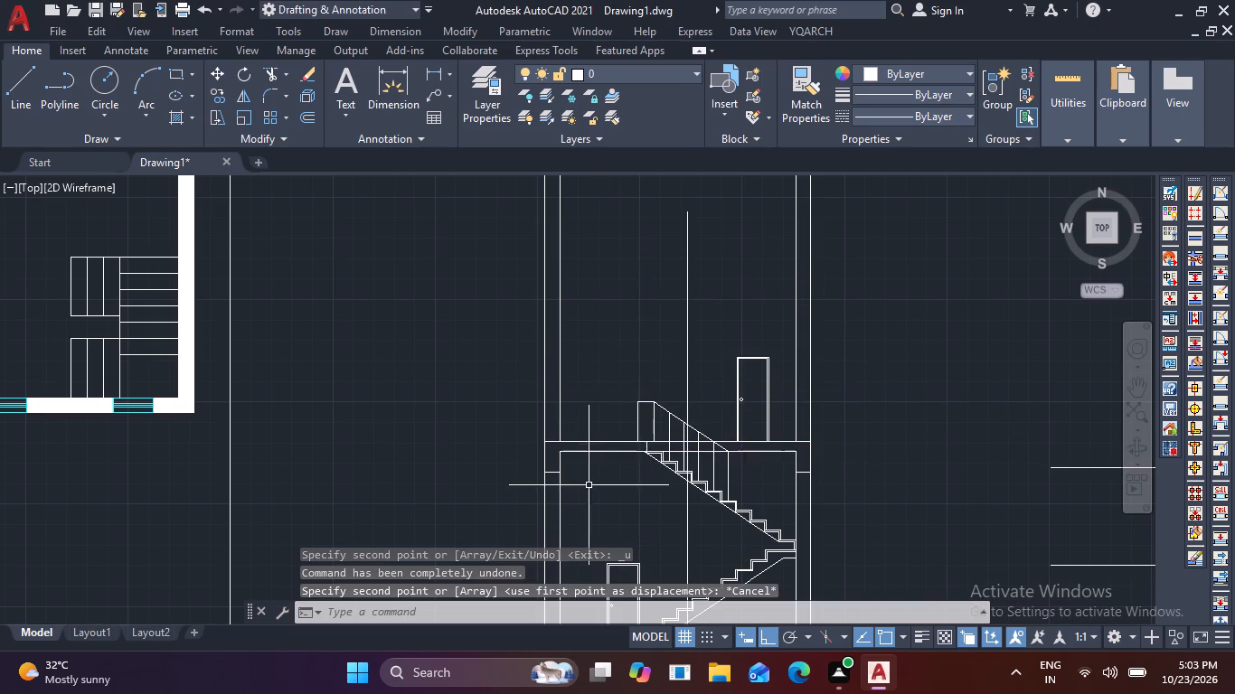
Copy the upper floor's slab lines, including the segments crossing the stair and the short beam lines in both walls, 10' straight up.
scroll(587, 485, "up", 2)
left_click(490, 451)
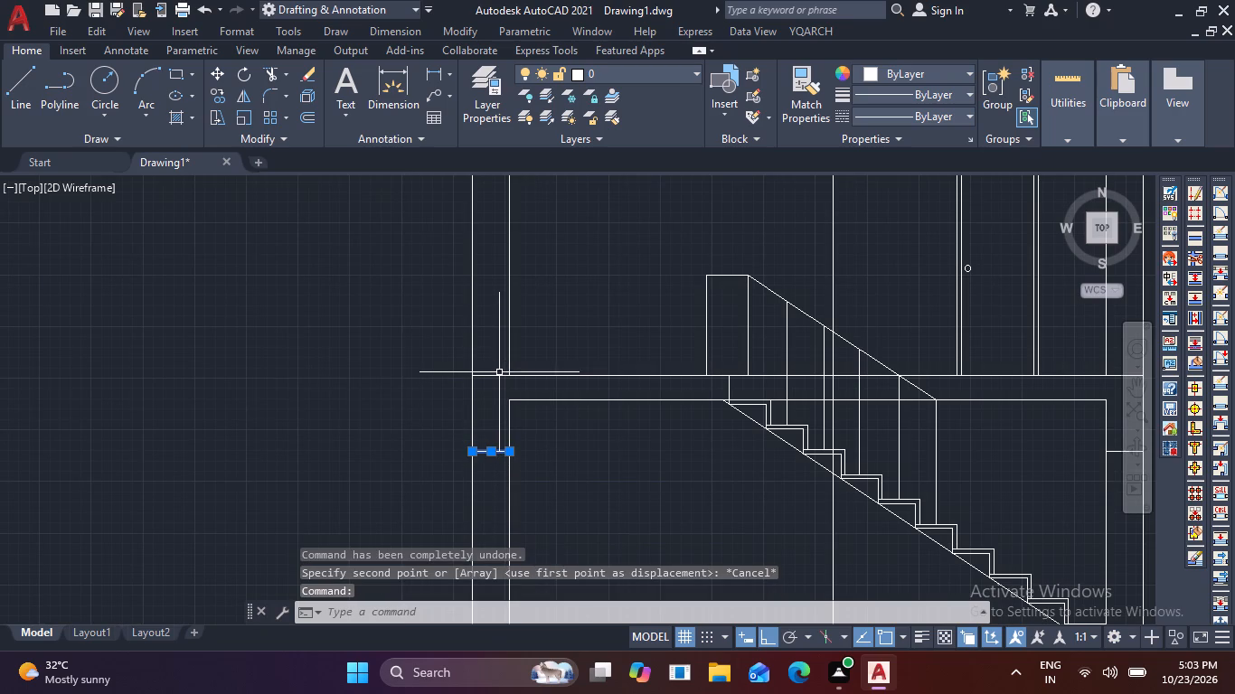
left_click(497, 374)
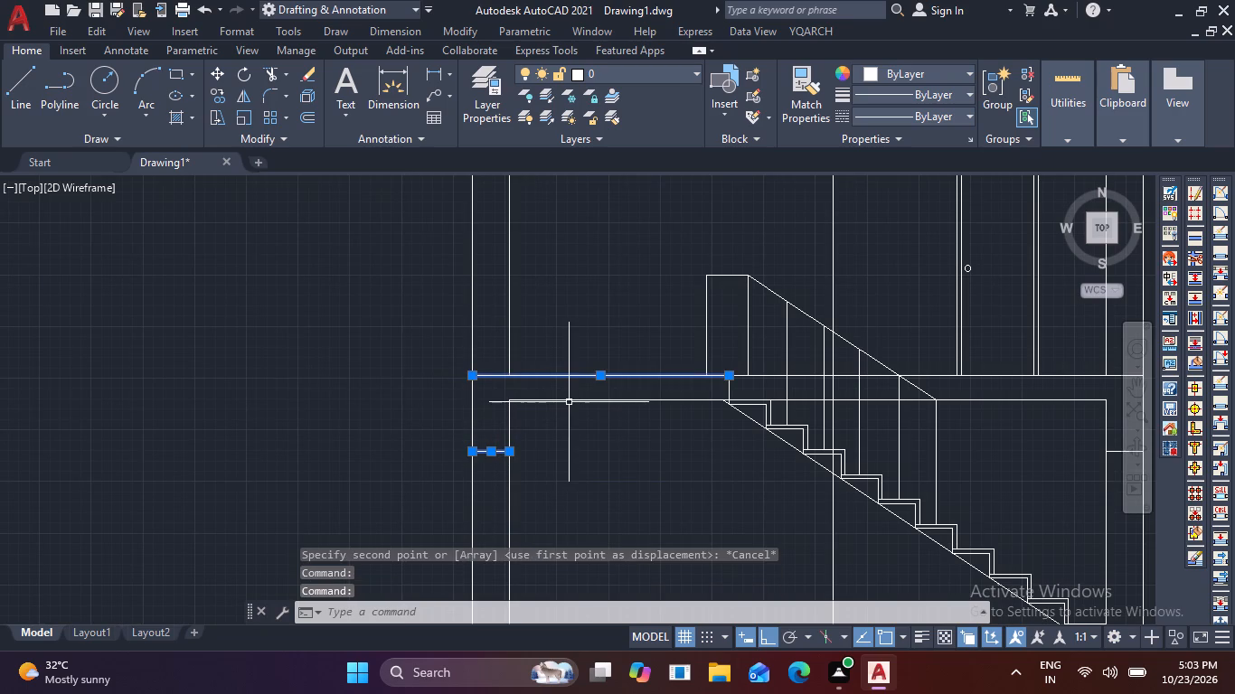
left_click(569, 402)
scroll(745, 403, "up", 3)
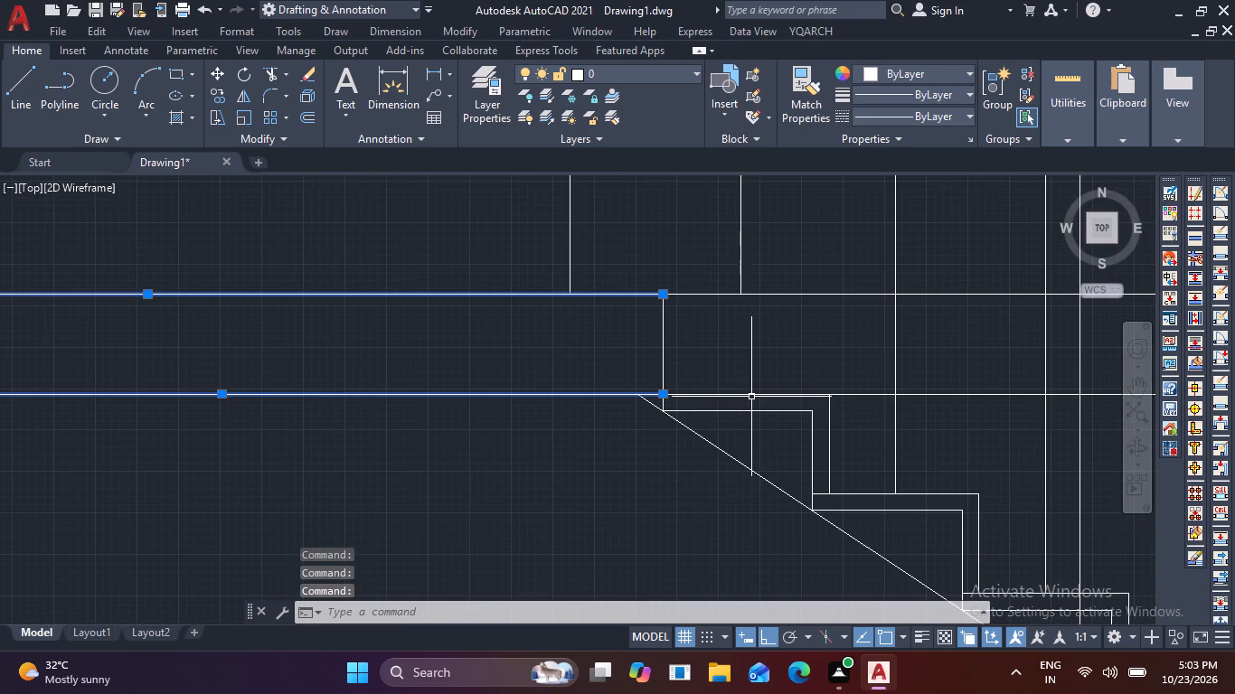
left_click(751, 395)
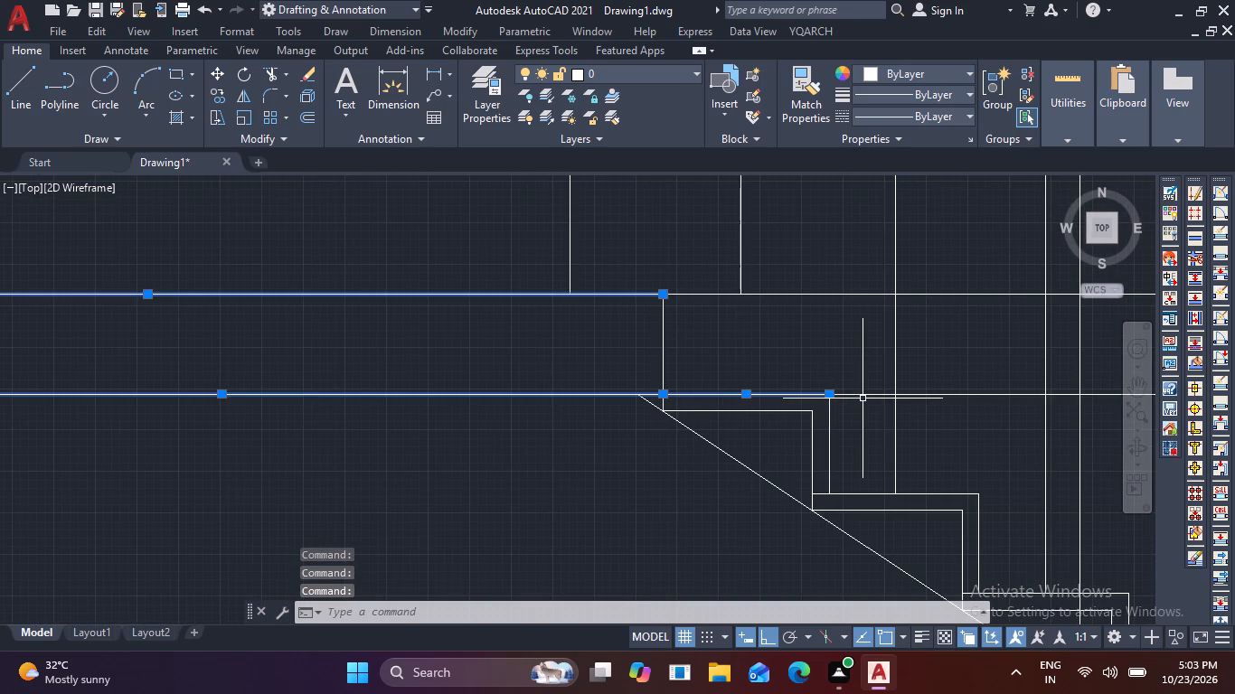
left_click(863, 396)
scroll(735, 435, "down", 2)
middle_click_drag(671, 466, 372, 444)
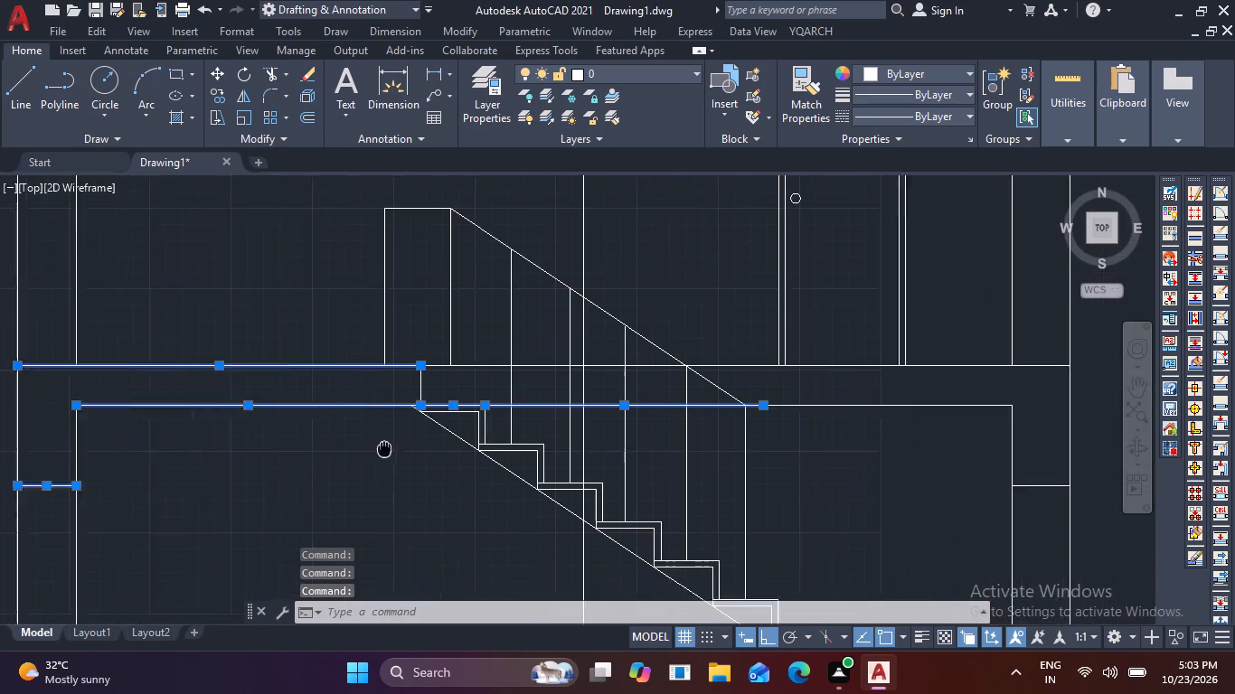
middle_click_drag(372, 444, 335, 439)
left_click(601, 354)
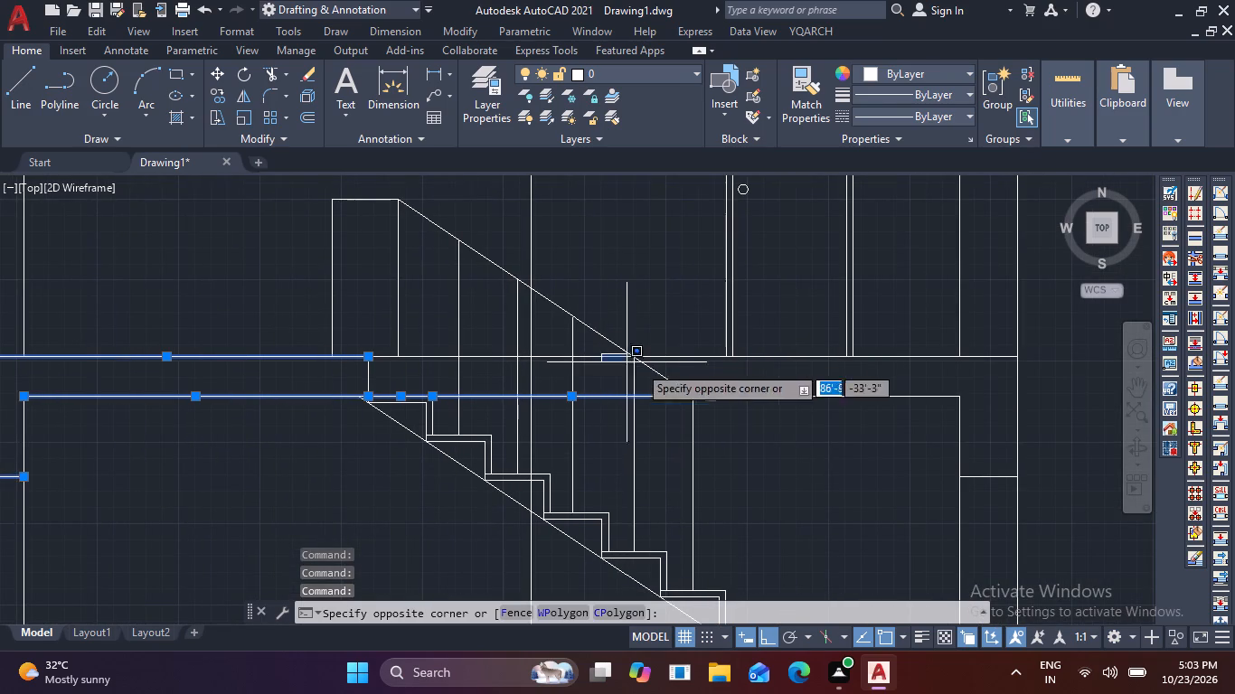
left_click(600, 357)
left_click(756, 356)
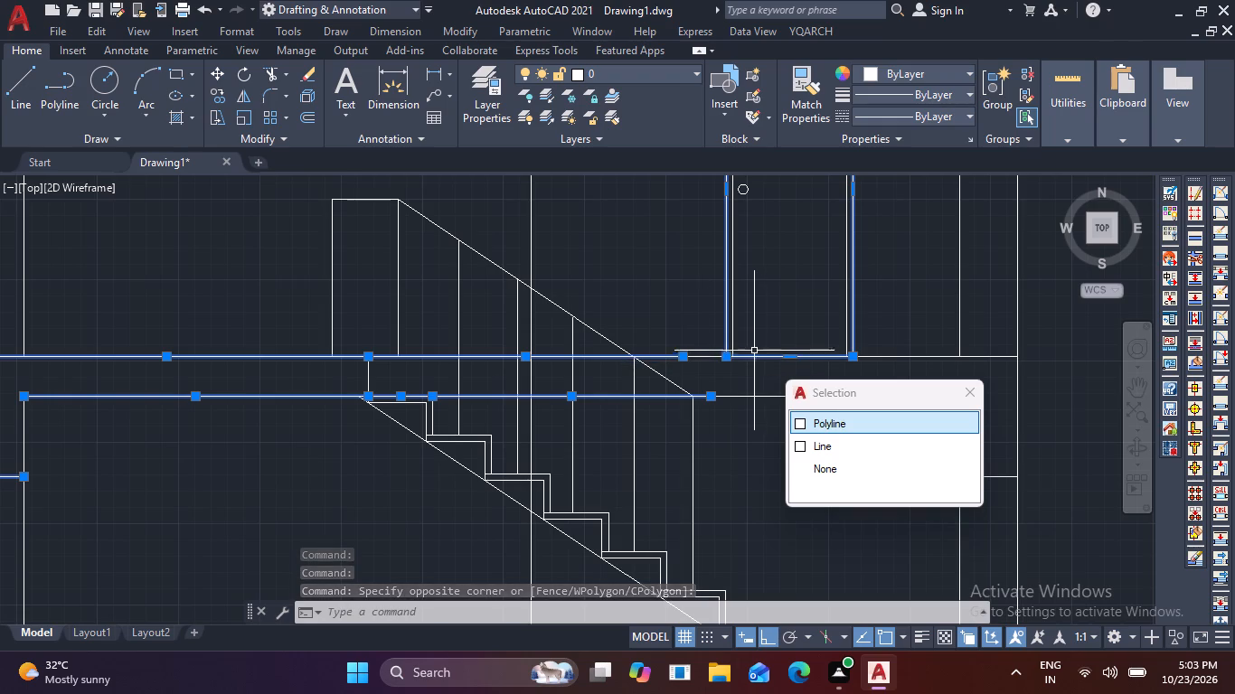
left_click(778, 314, "shift")
left_click(691, 282, "shift")
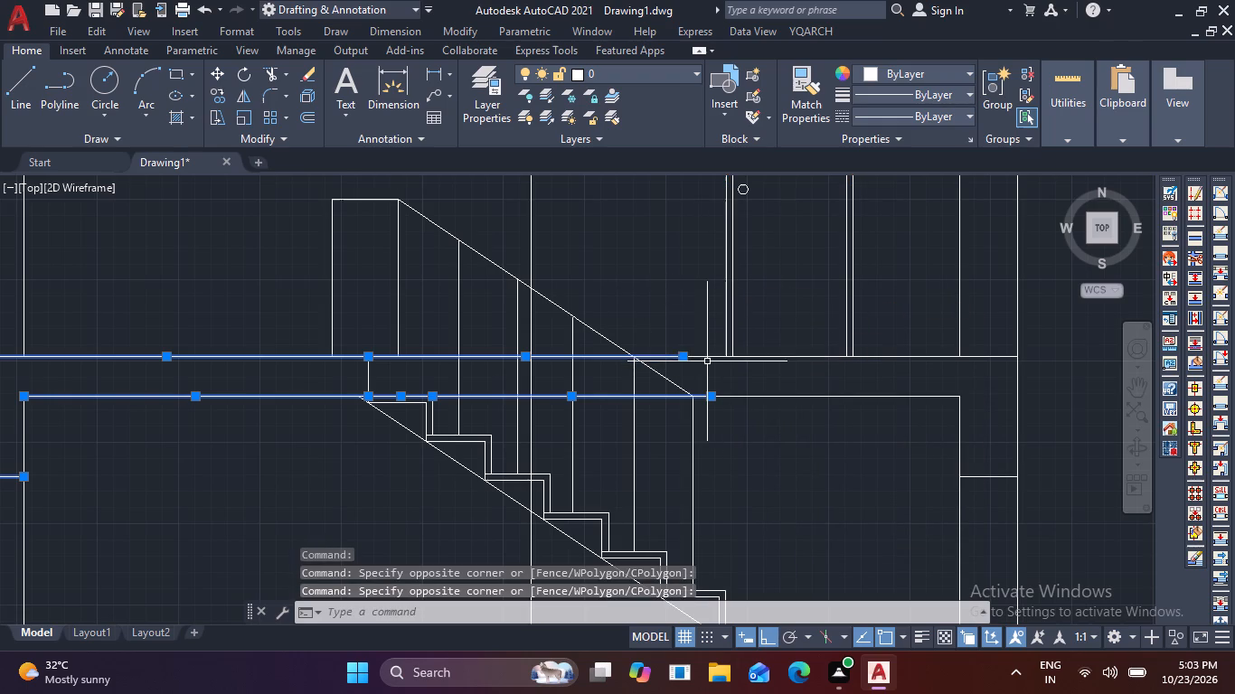
left_click(711, 355)
left_click(759, 396)
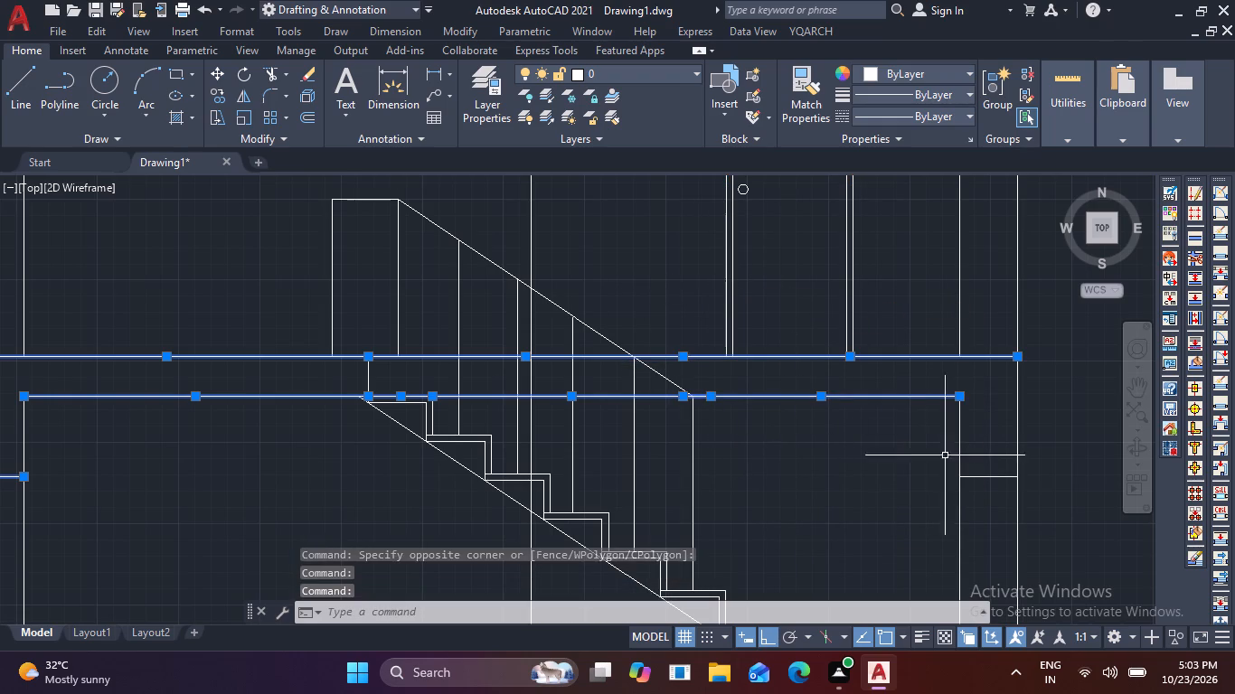
left_click(987, 476)
scroll(849, 475, "down", 2)
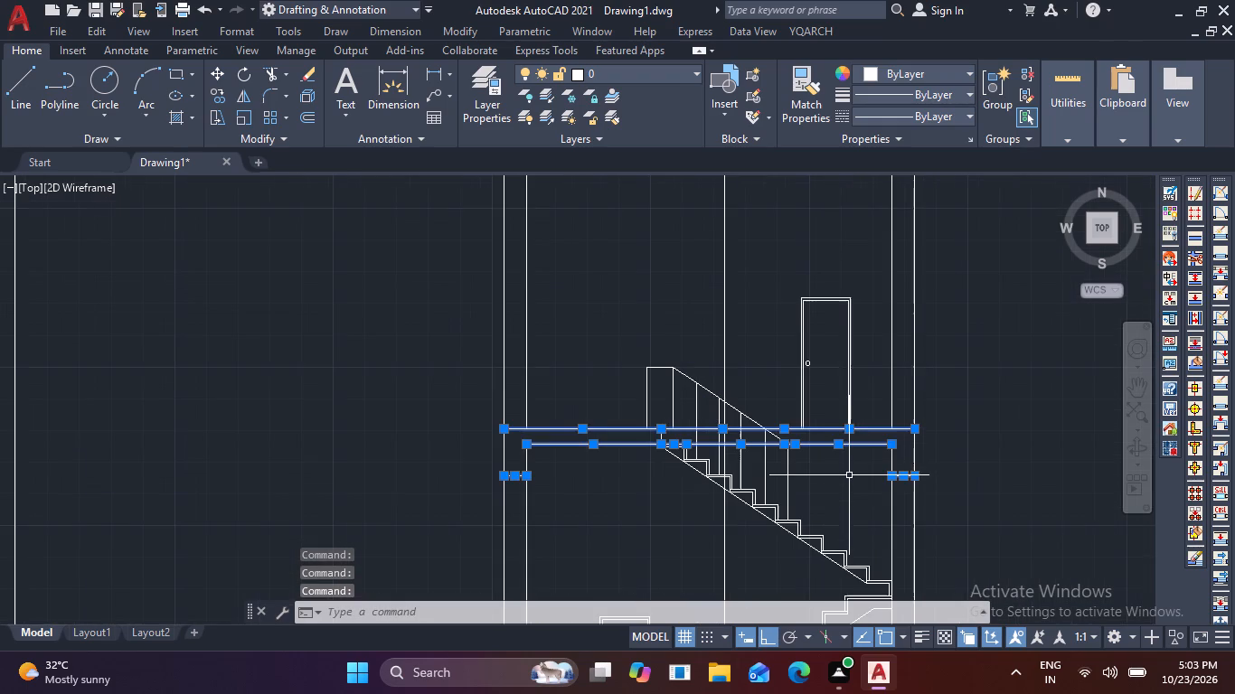
type("co")
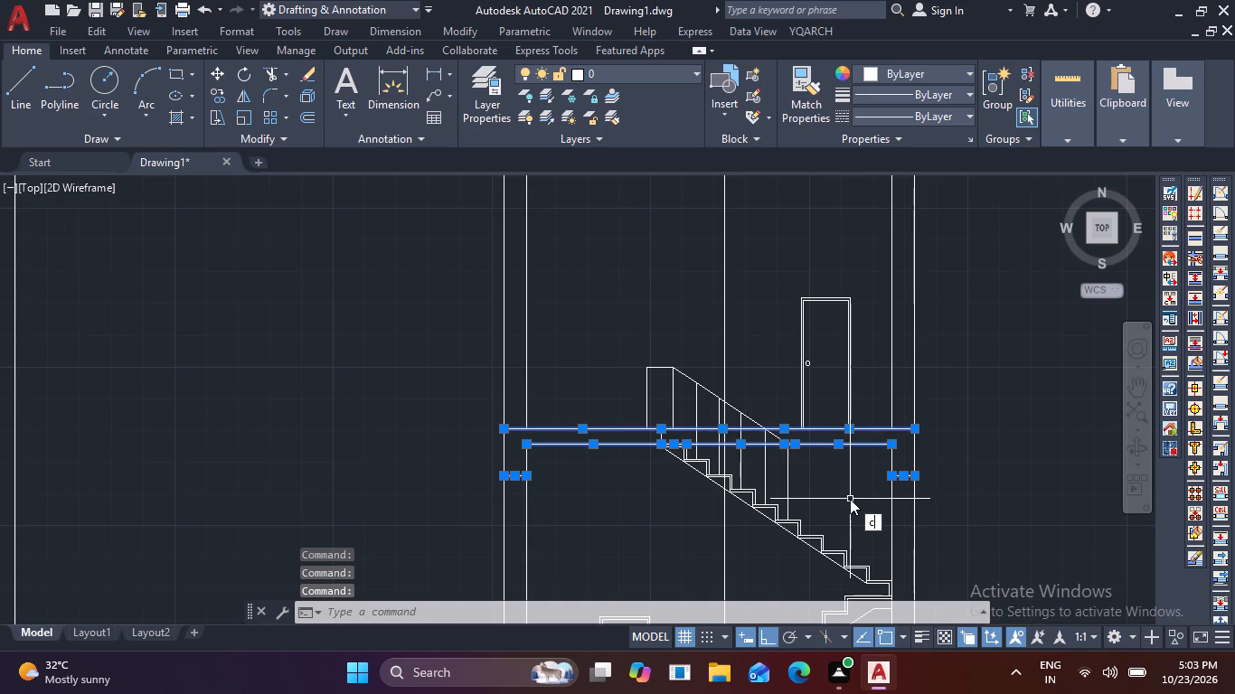
key("space")
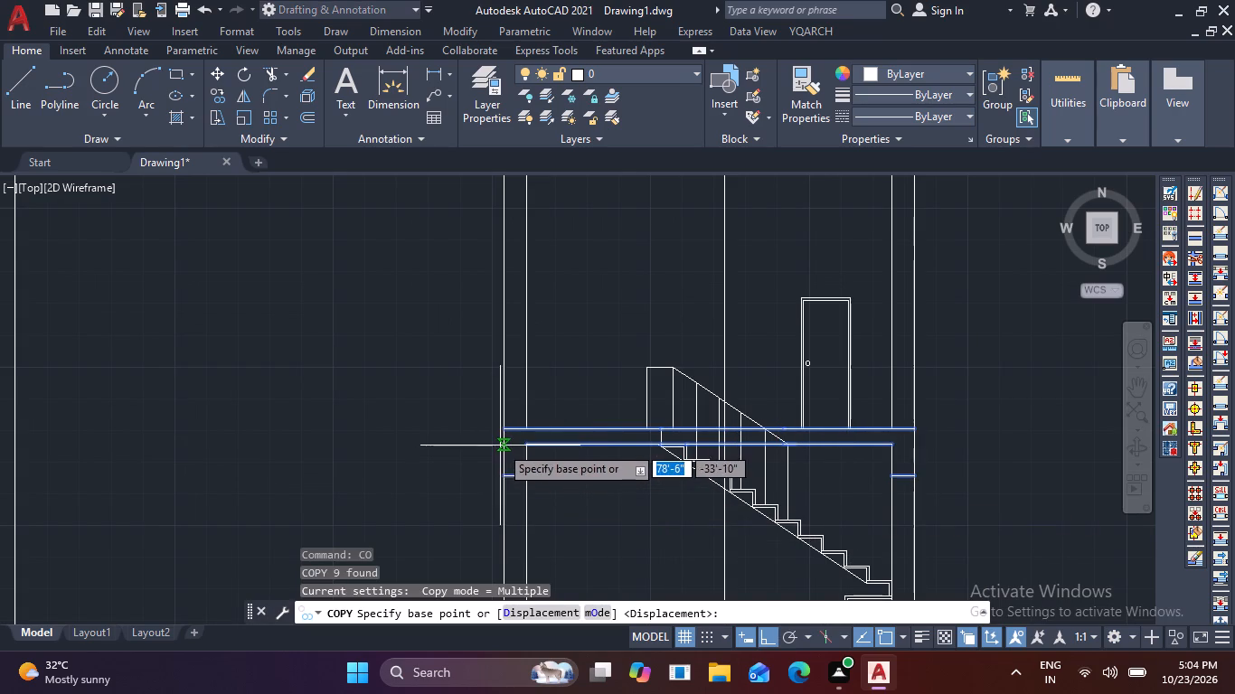
left_click(501, 436)
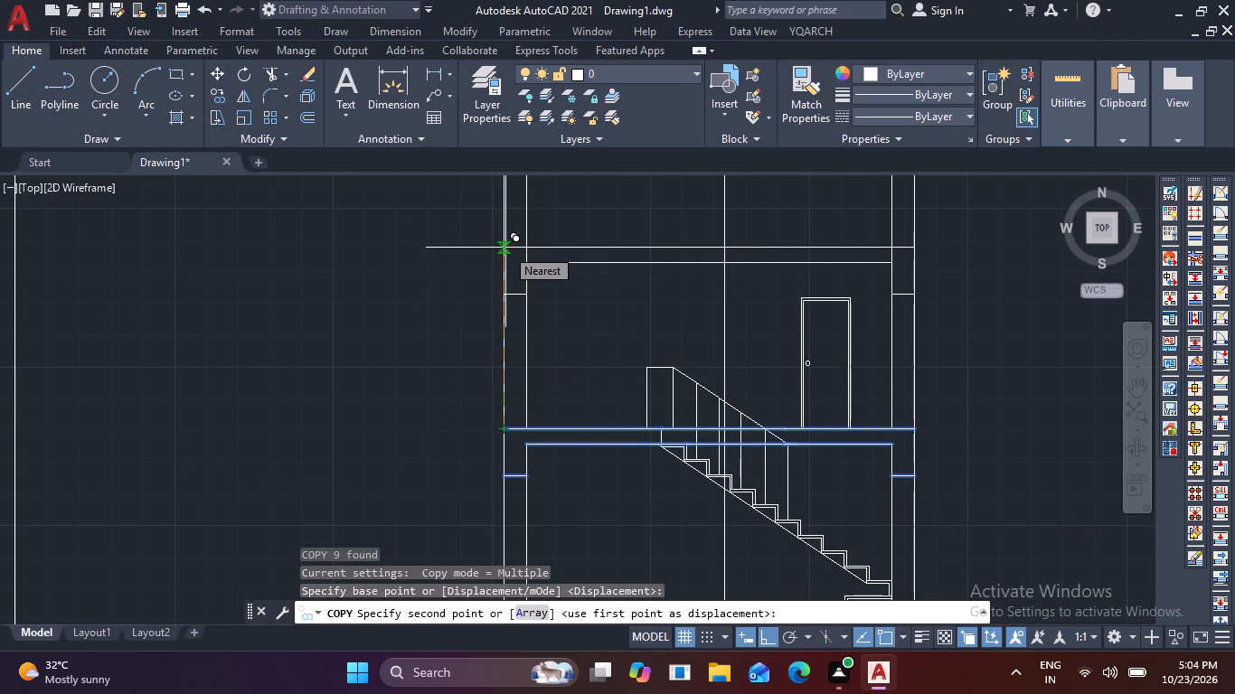
type("10")
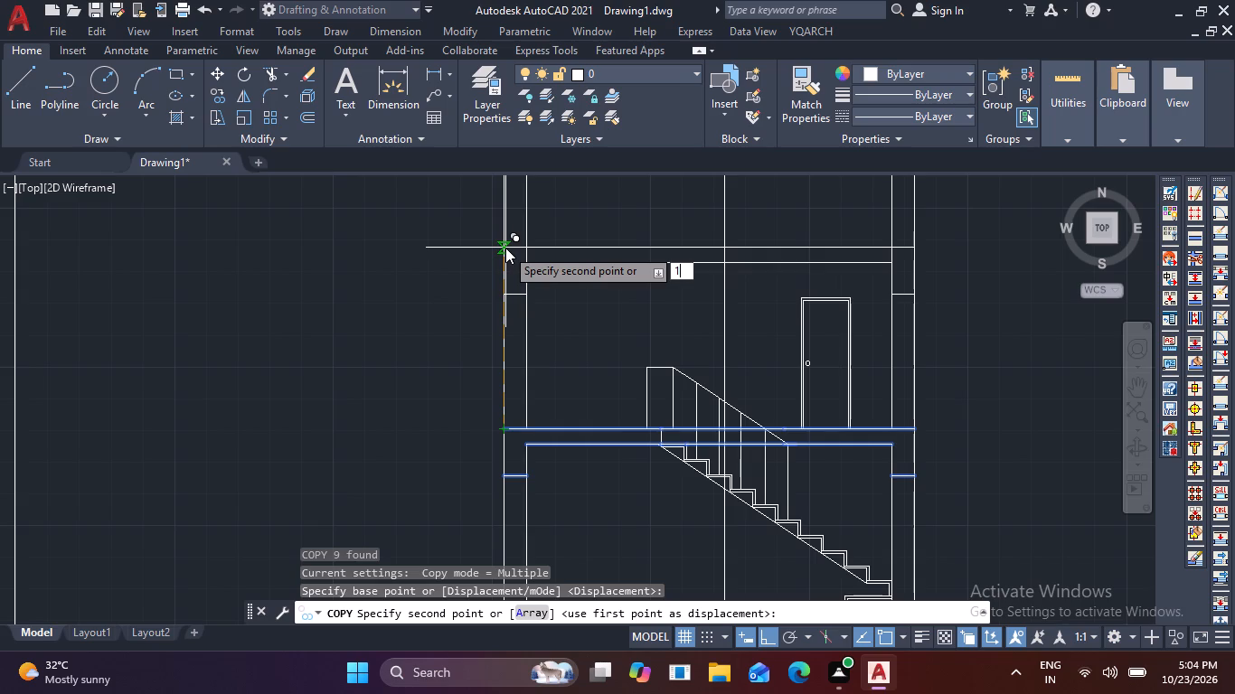
key("apostrophe")
key("Return")
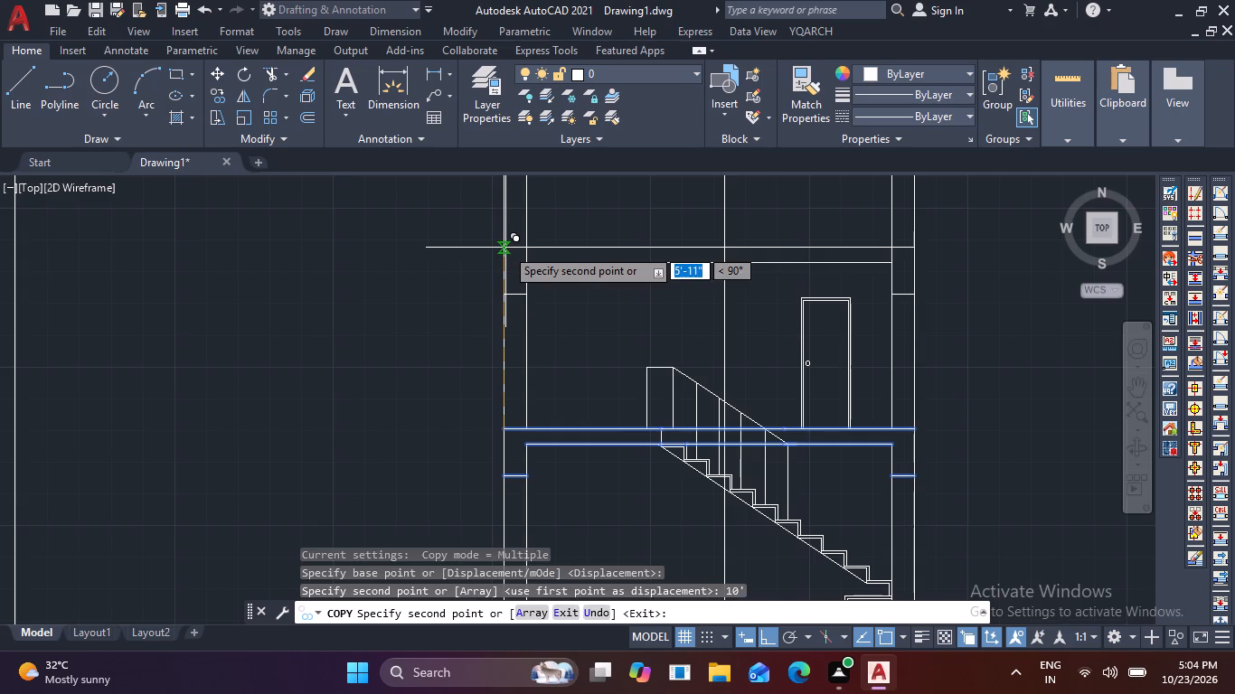
scroll(553, 273, "down", 2)
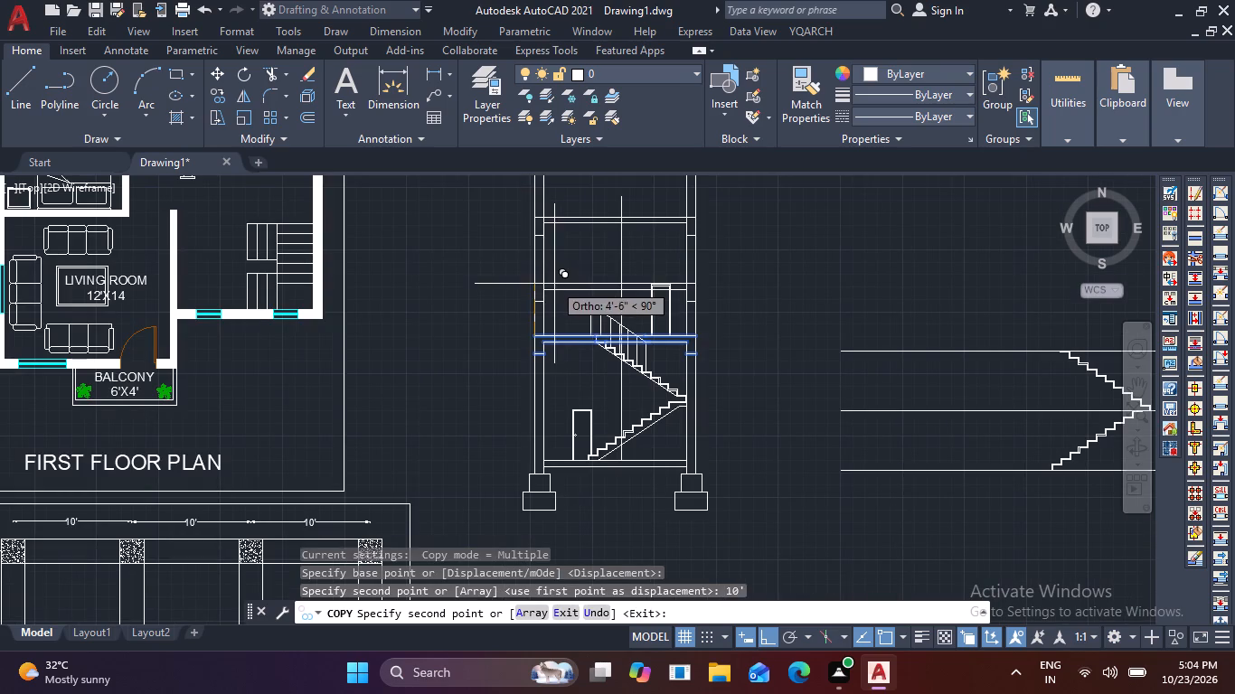
key("Escape")
Draw a horizontal line just below the slab at the stair top, between the inner faces of the two walls.
scroll(678, 220, "up", 2)
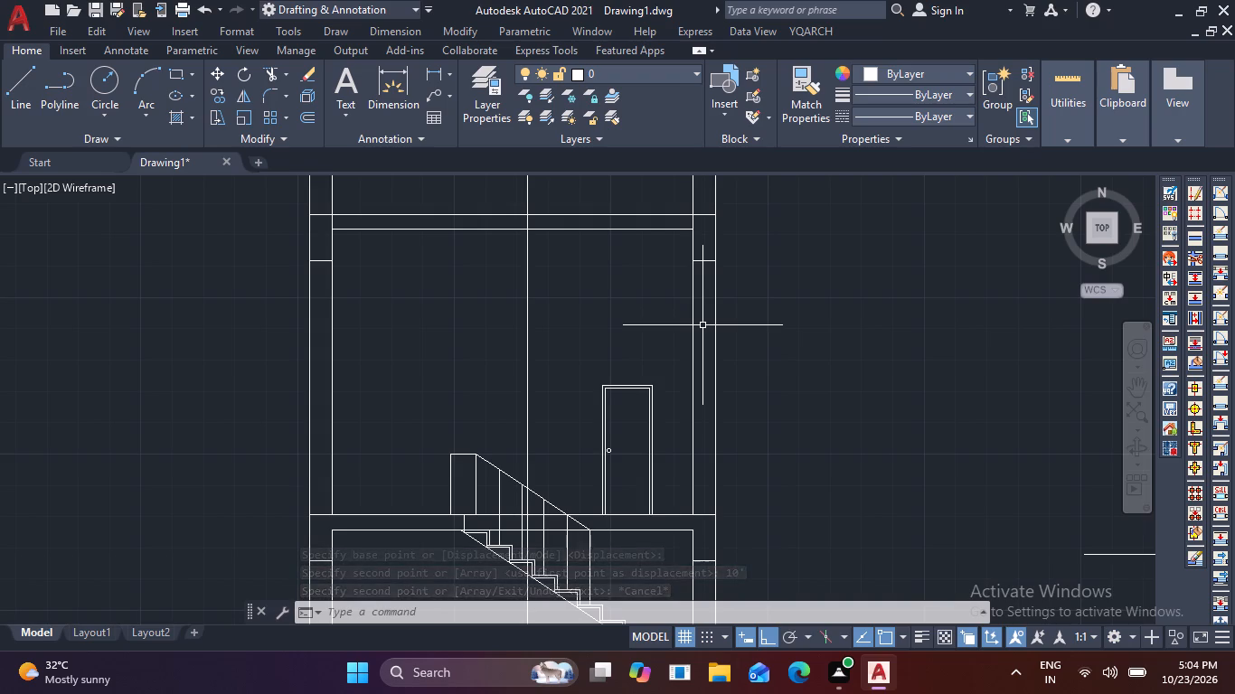
middle_click_drag(619, 361, 662, 266)
key("l")
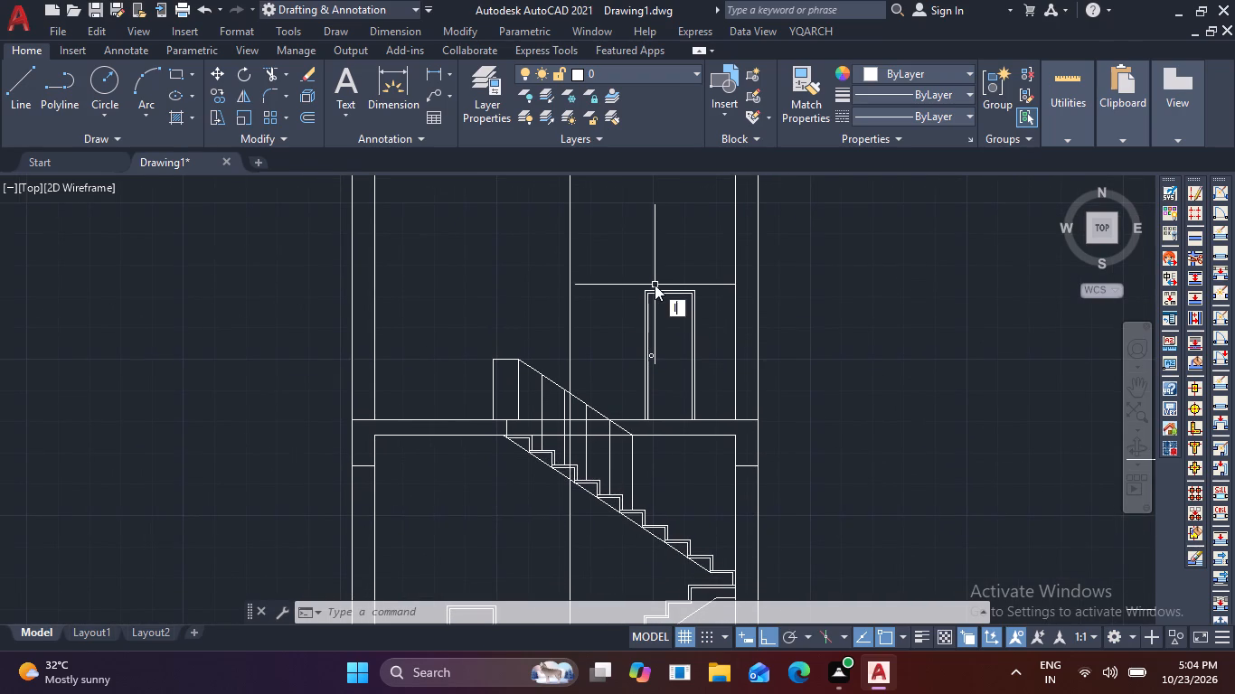
key("space")
middle_click_drag(438, 425, 448, 408)
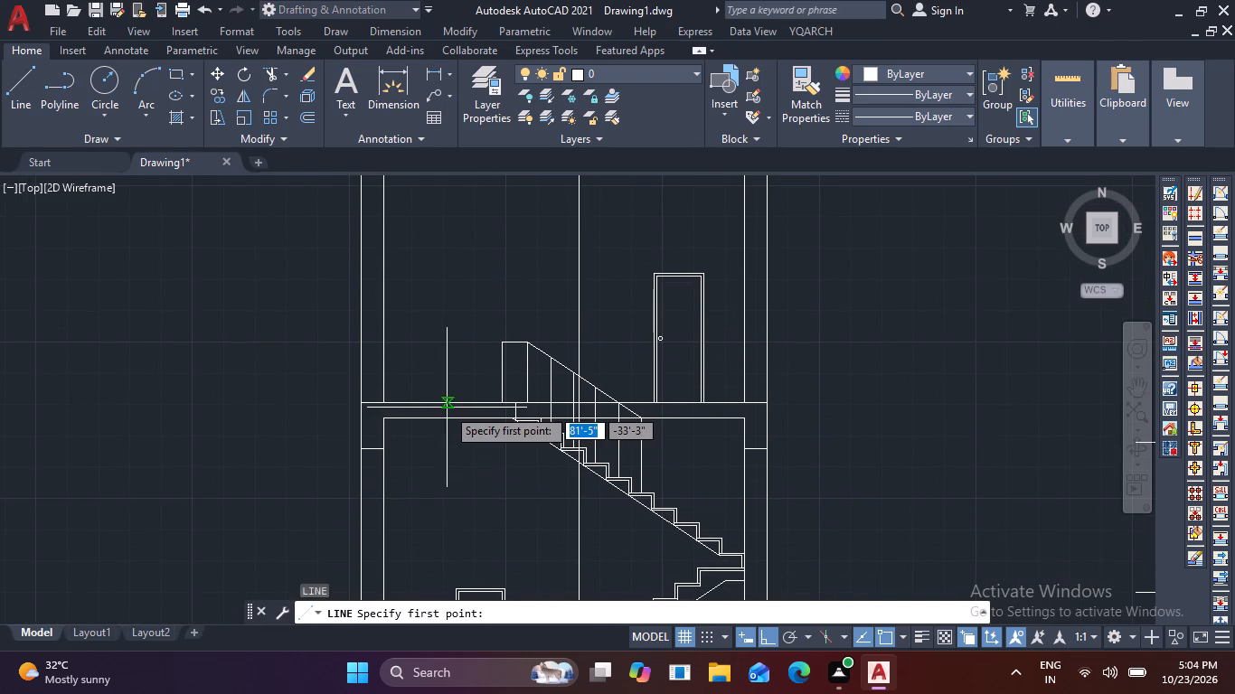
scroll(378, 419, "up", 2)
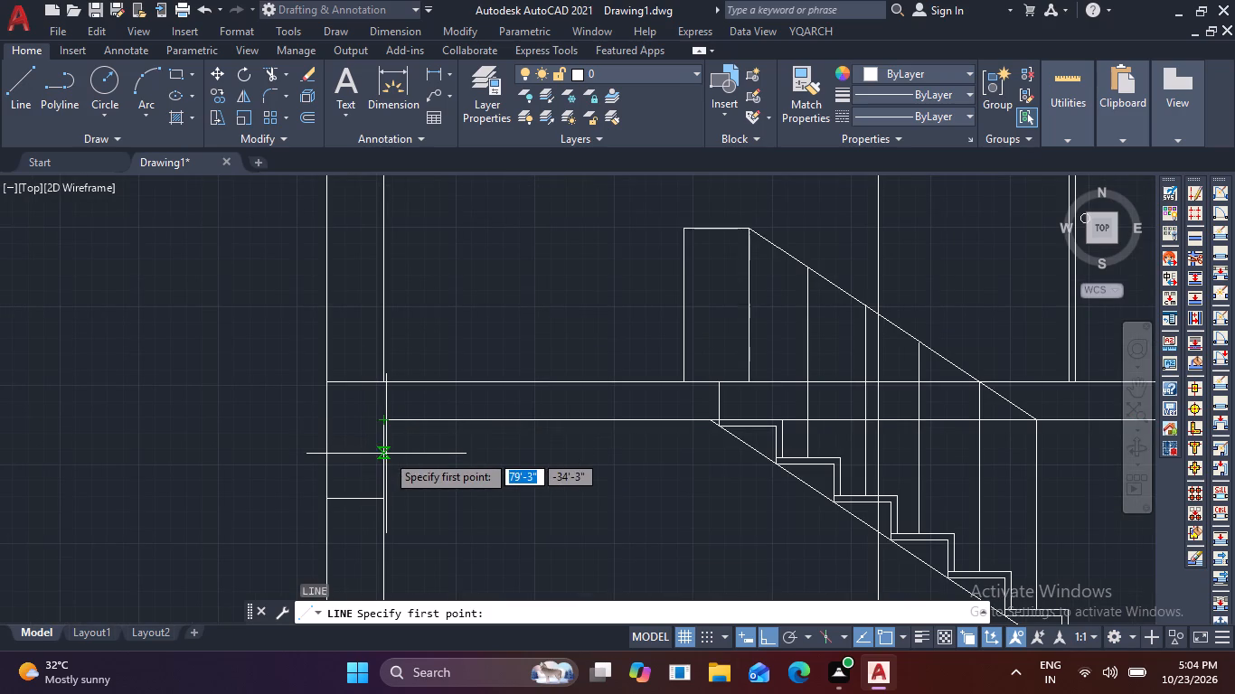
left_click(385, 460)
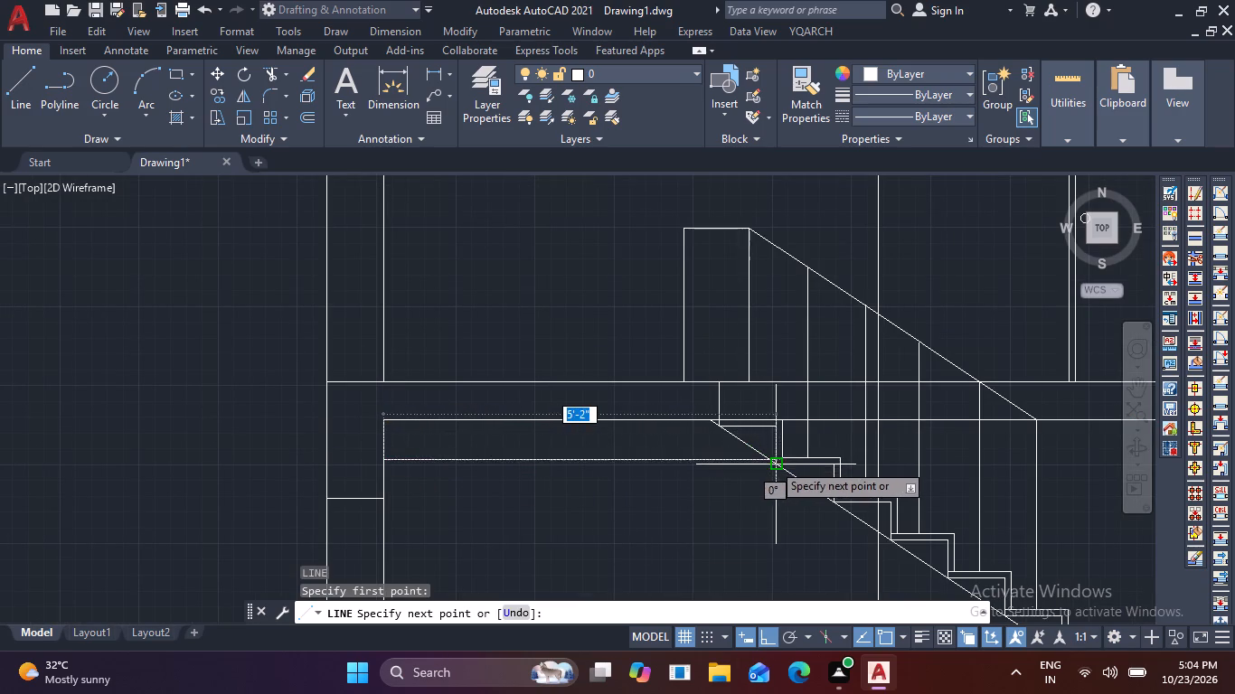
scroll(790, 460, "up", 2)
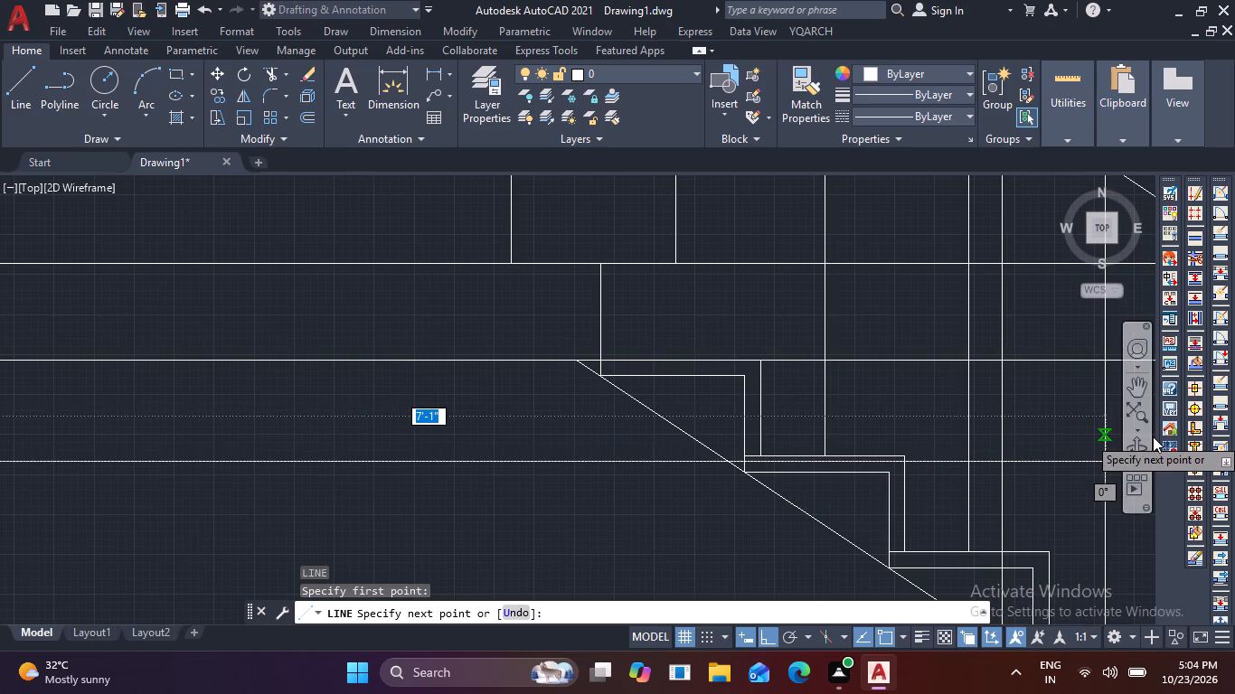
scroll(1153, 436, "down", 2)
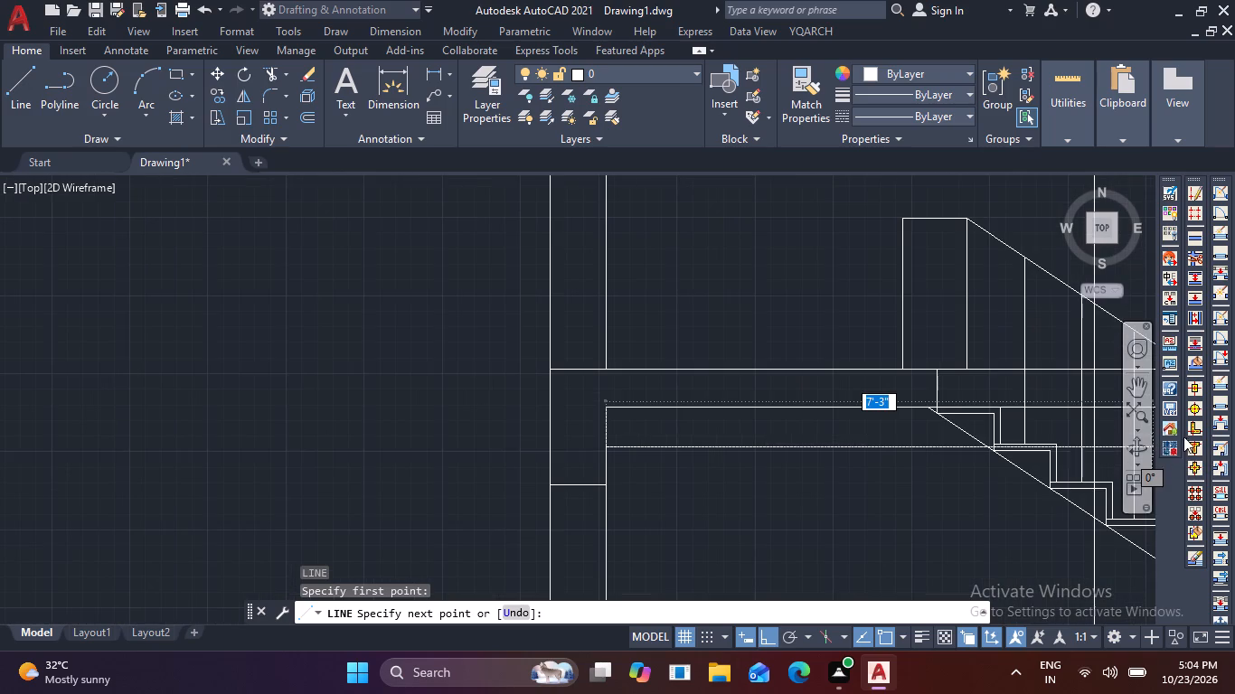
middle_click_drag(1056, 446, 599, 417)
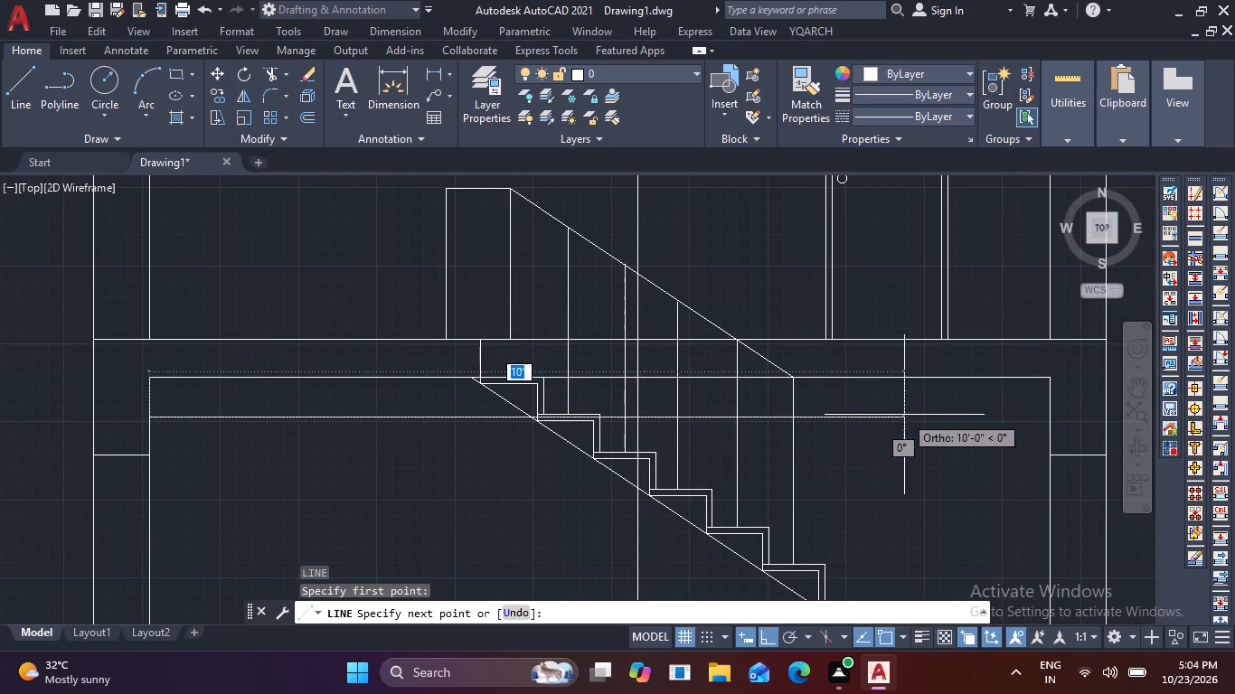
left_click(1055, 419)
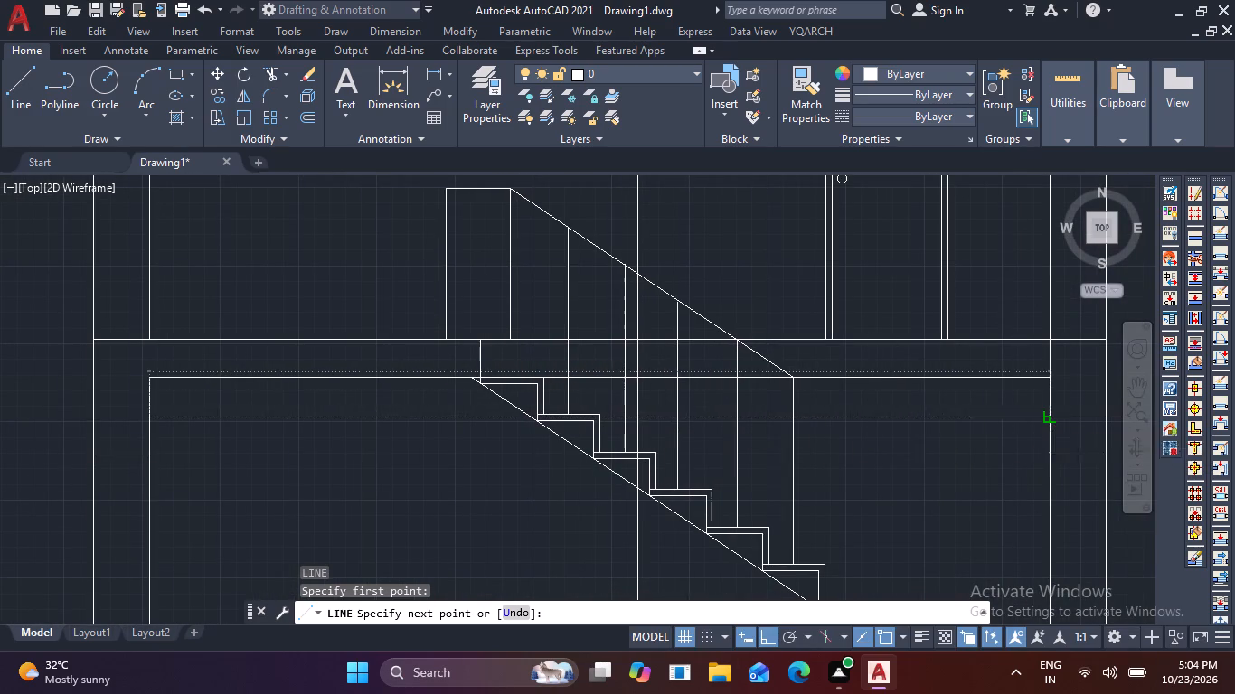
key("space")
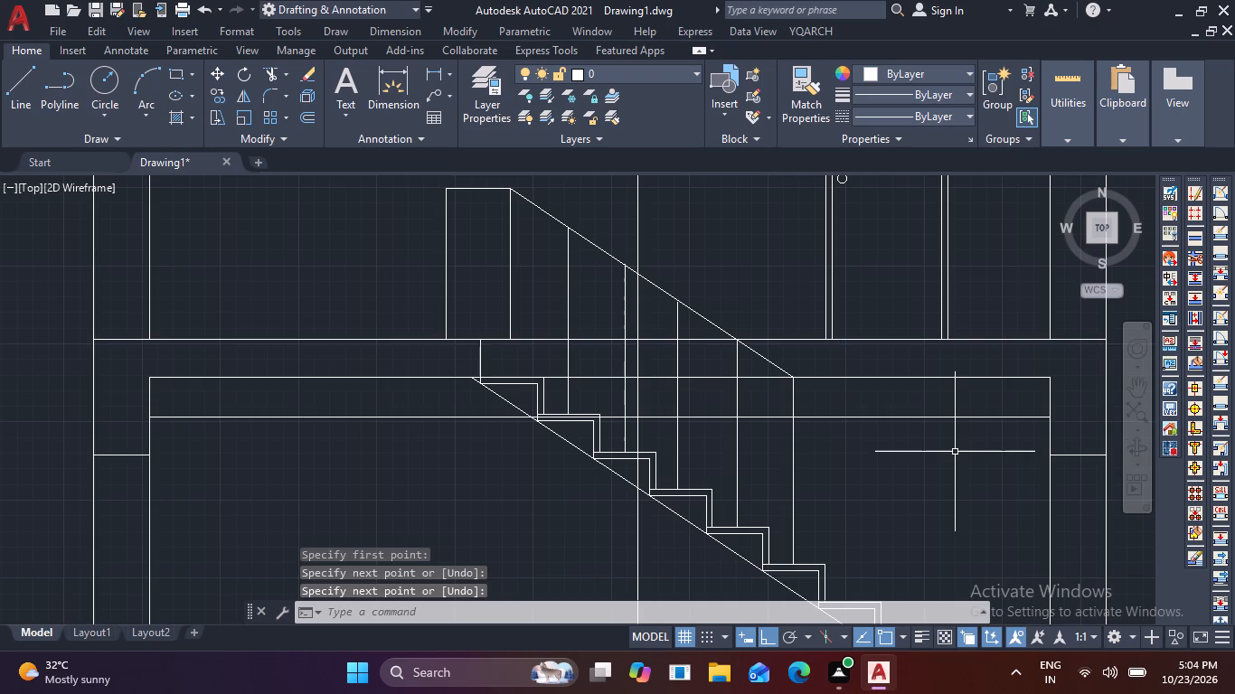
Trim the new horizontal line below the slab where it passes through the stair steps and the stair's sloping underside.
key("t")
key("r")
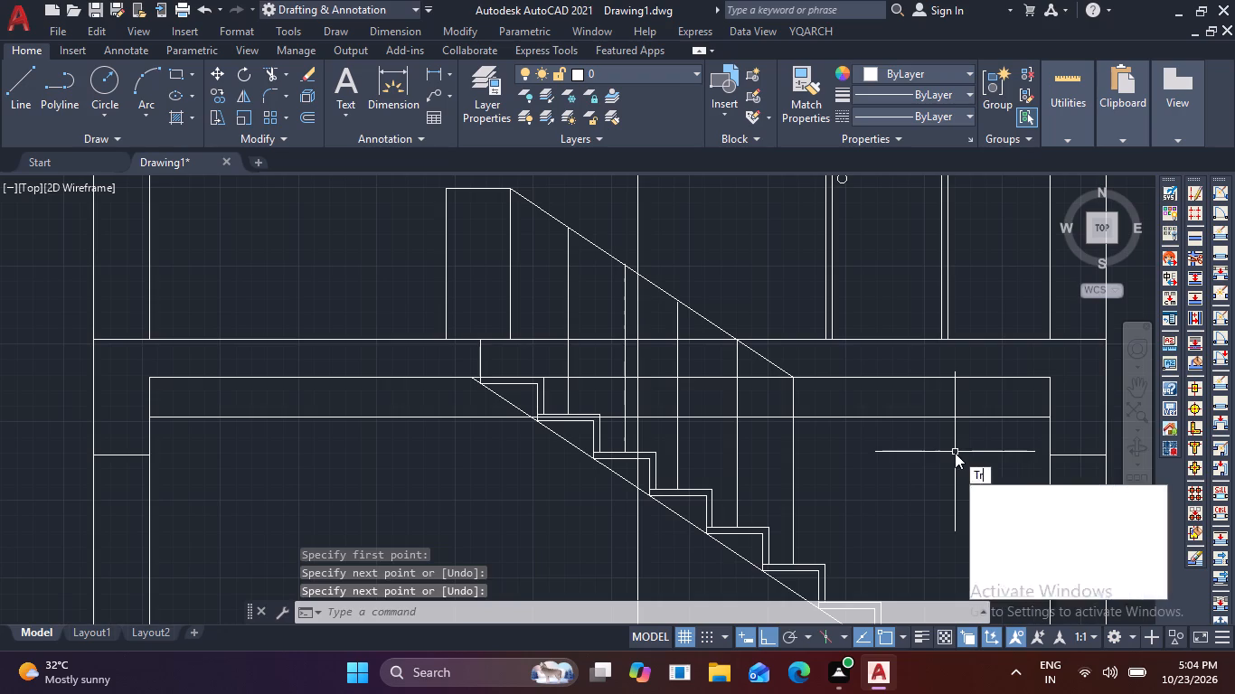
key("space")
scroll(595, 424, "up", 3)
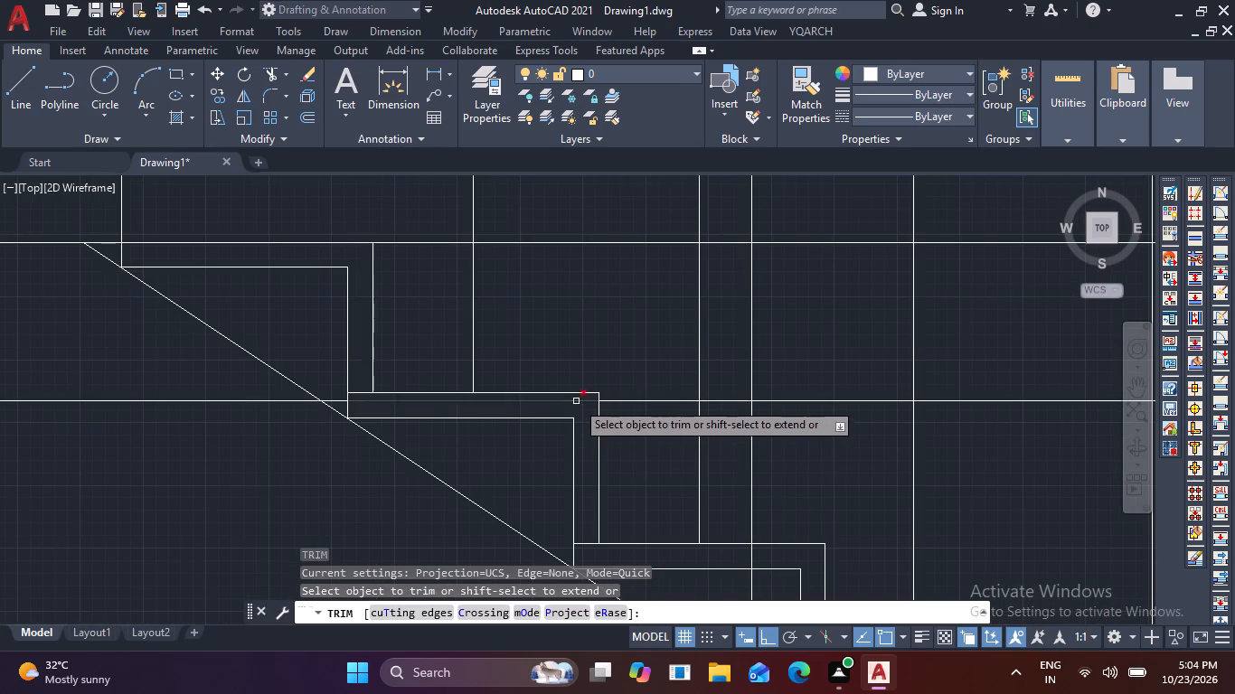
left_click(576, 401)
left_click(329, 399)
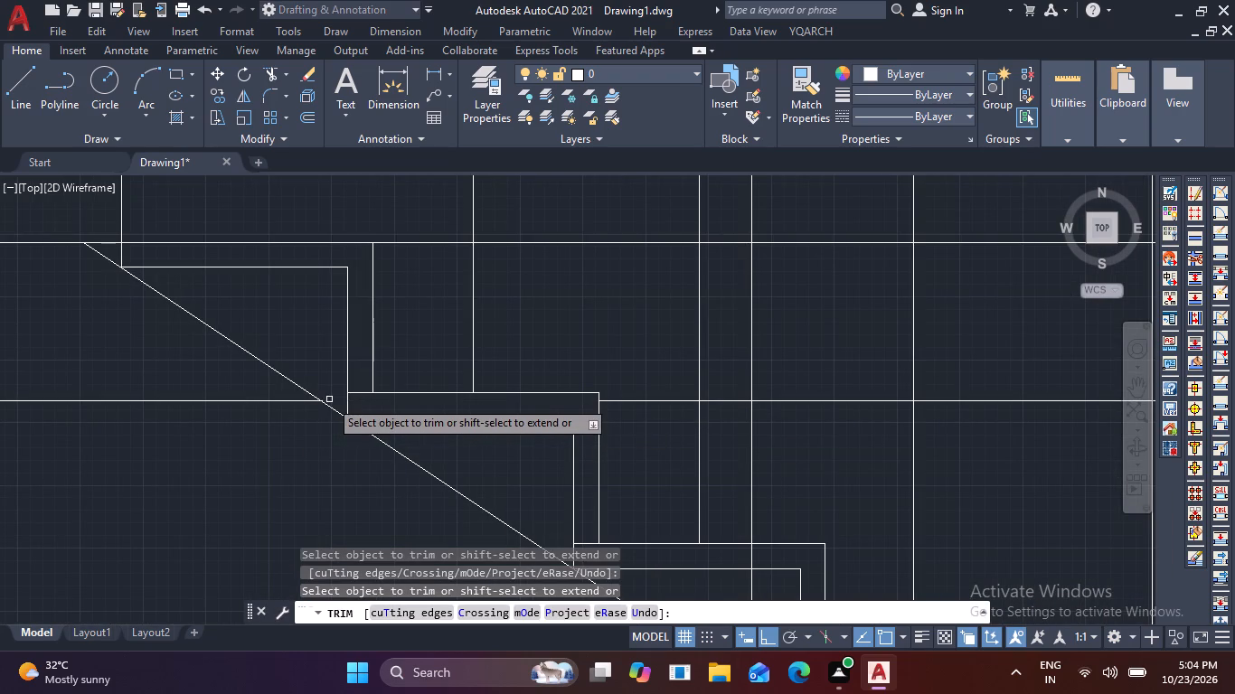
Trim the short tread line pieces left between the double riser lines on the two upper steps.
scroll(318, 424, "down", 2)
middle_click_drag(311, 475, 382, 481)
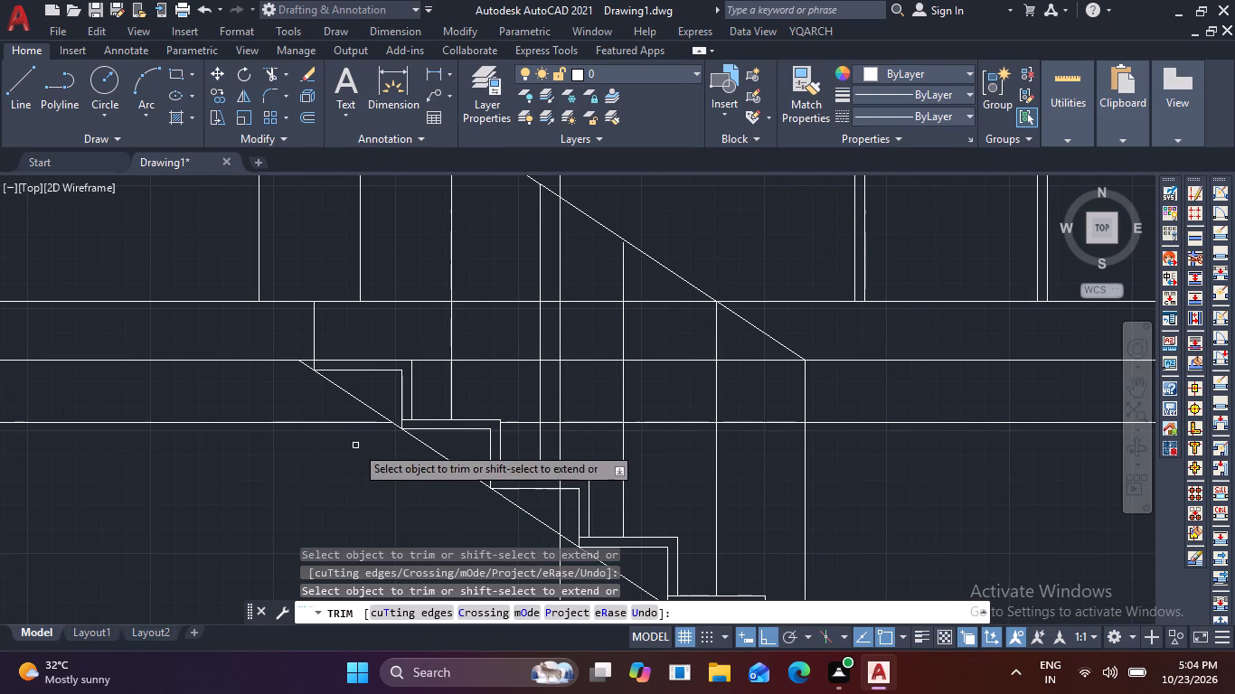
scroll(382, 415, "up", 2)
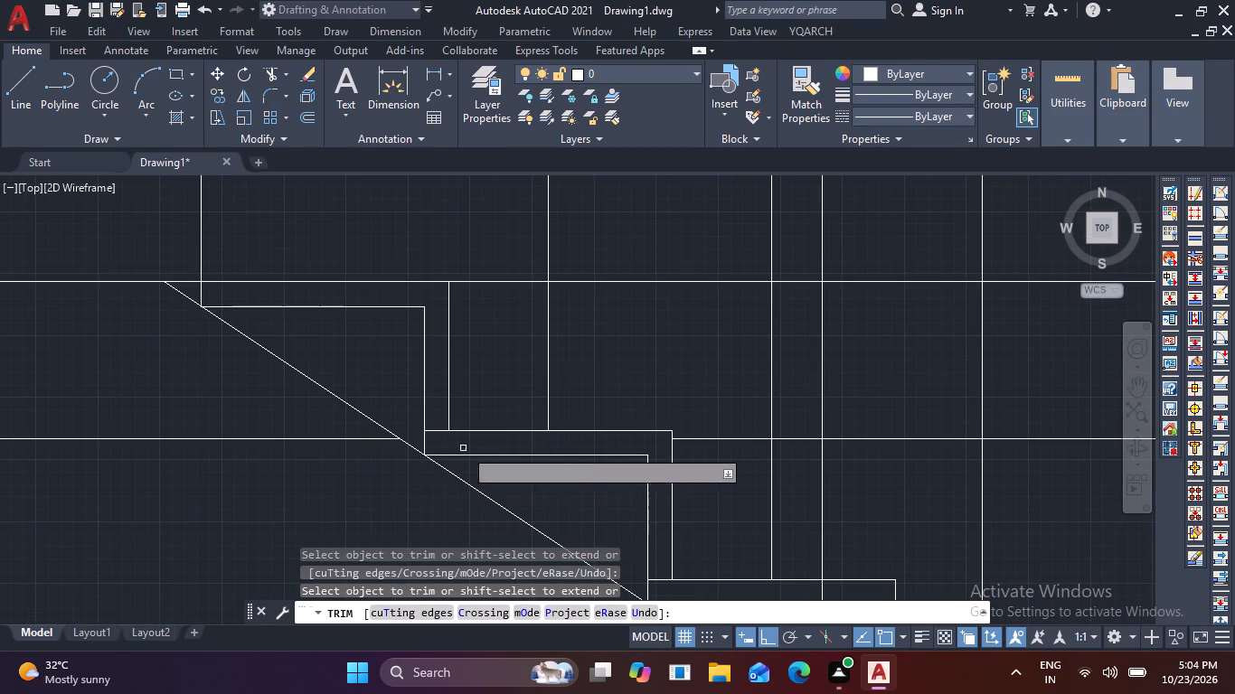
left_click(441, 431)
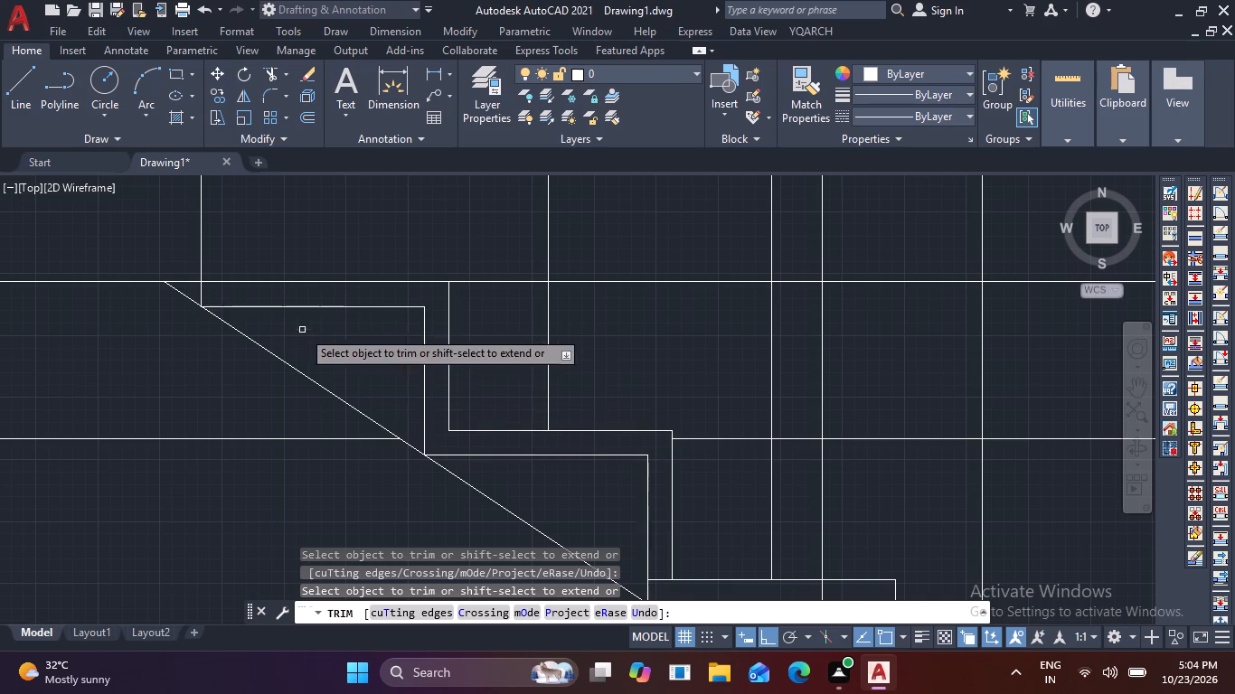
left_click(661, 580)
scroll(712, 544, "down", 1)
middle_click_drag(712, 544, 721, 429)
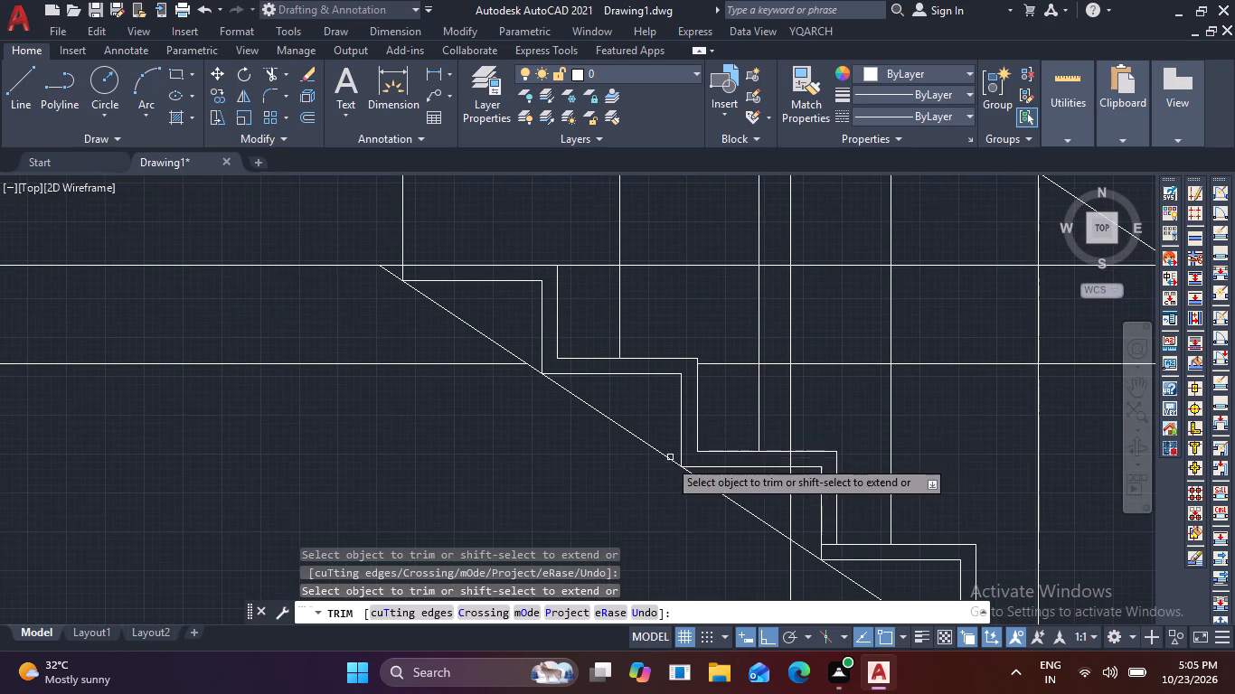
scroll(655, 467, "down", 3)
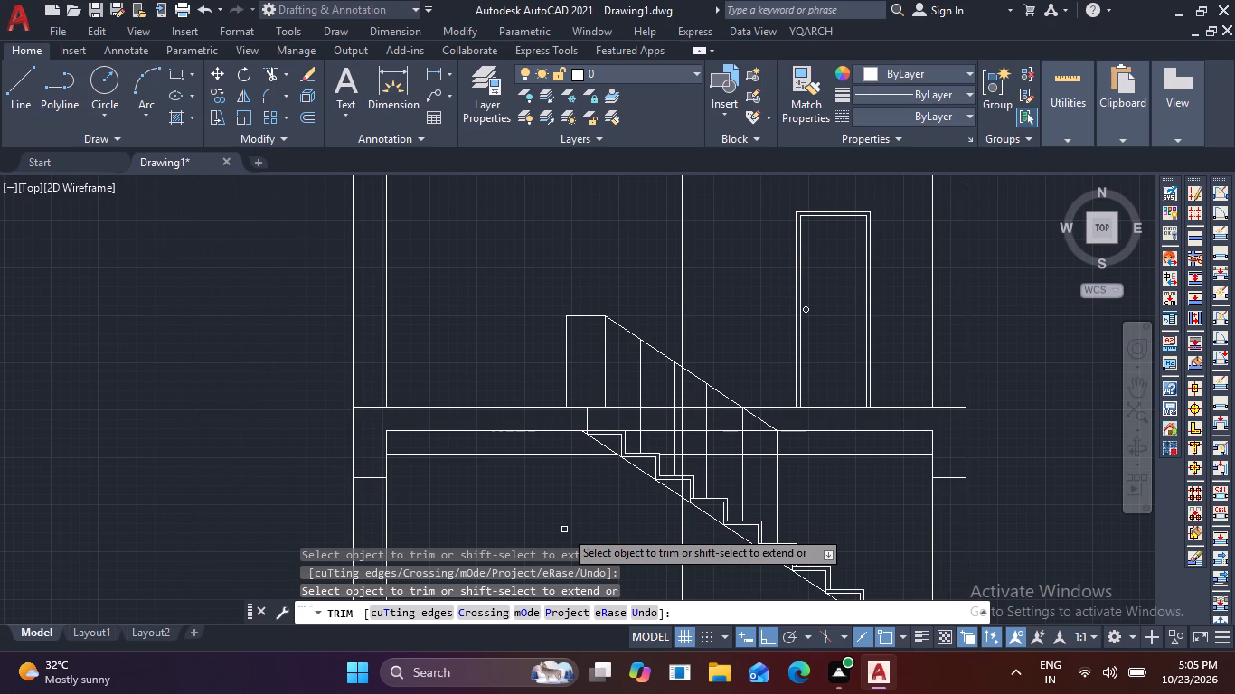
key("Escape")
Extend both ends of the horizontal line below the slab to the outer faces of the two walls.
scroll(533, 408, "down", 2)
middle_click_drag(533, 326, 543, 352)
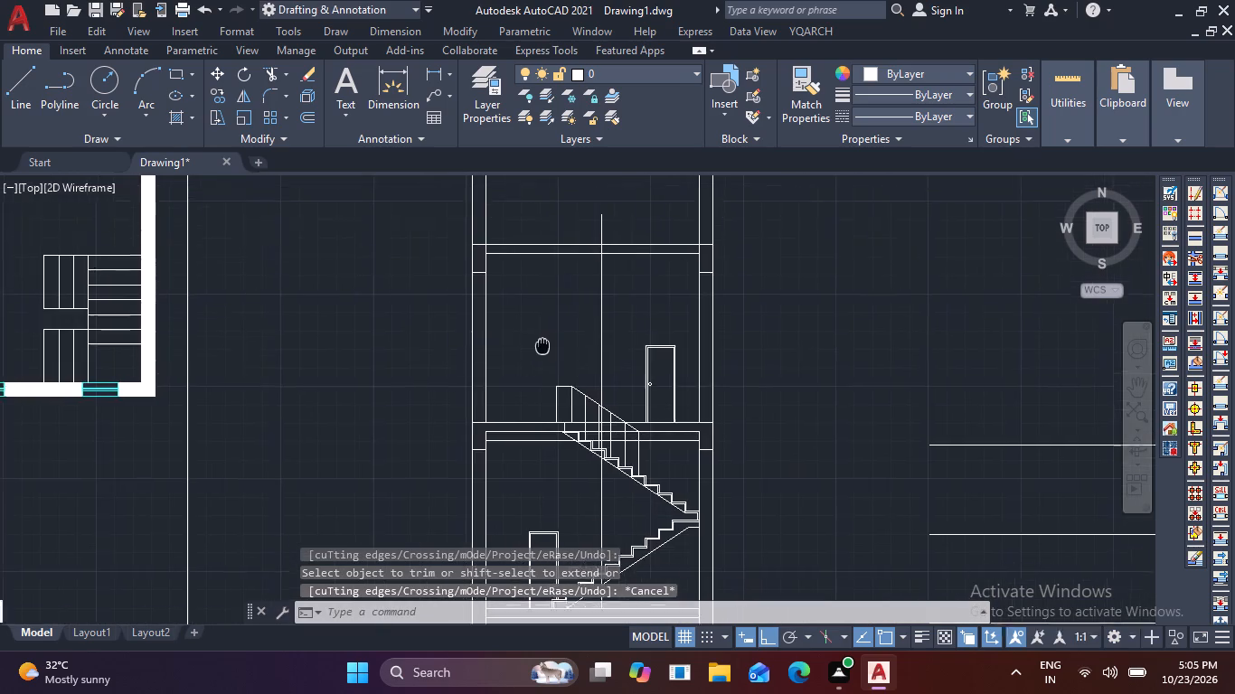
middle_click_drag(543, 352, 504, 444)
middle_click_drag(493, 507, 526, 414)
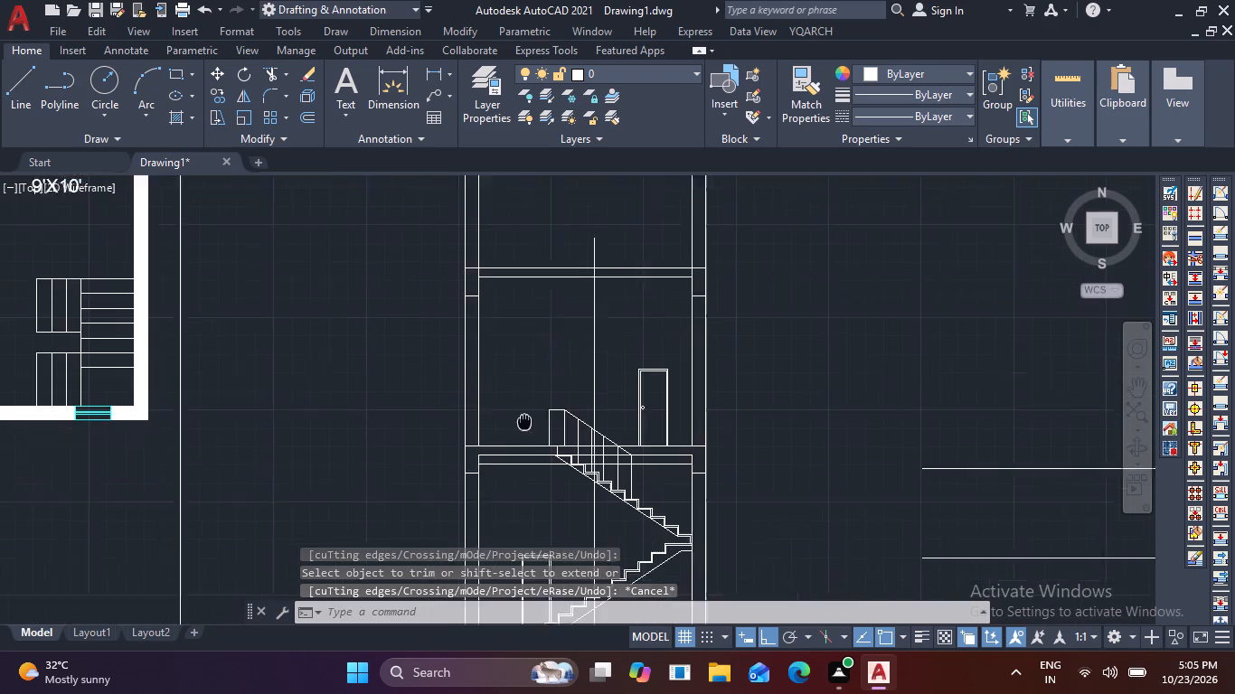
middle_click_drag(526, 414, 542, 354)
scroll(482, 462, "up", 3)
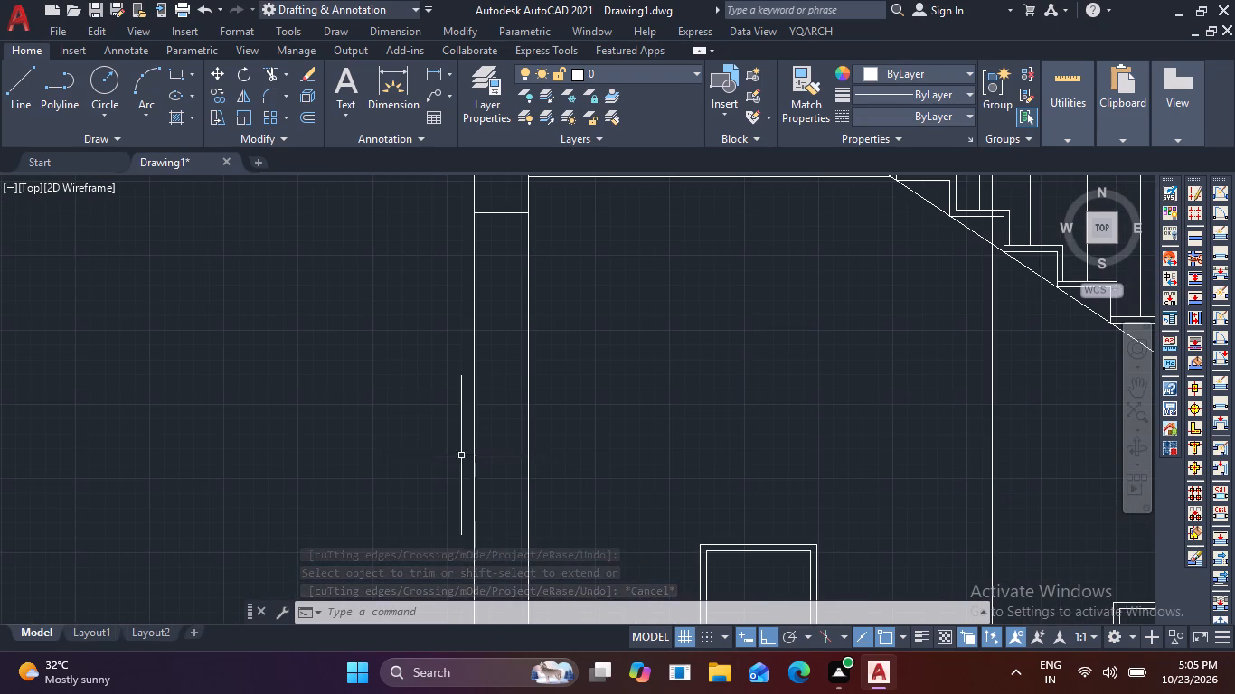
scroll(517, 368, "down", 1)
middle_click_drag(581, 358, 570, 434)
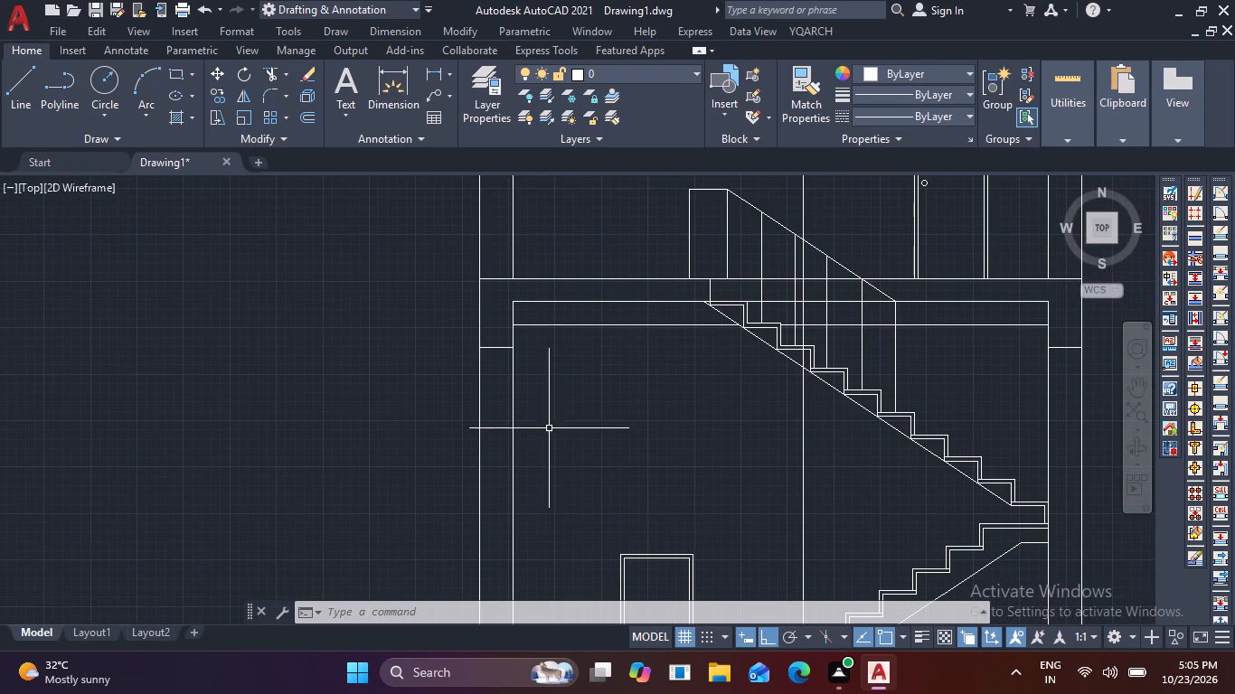
key("e")
key("x")
key("space")
left_click(519, 326)
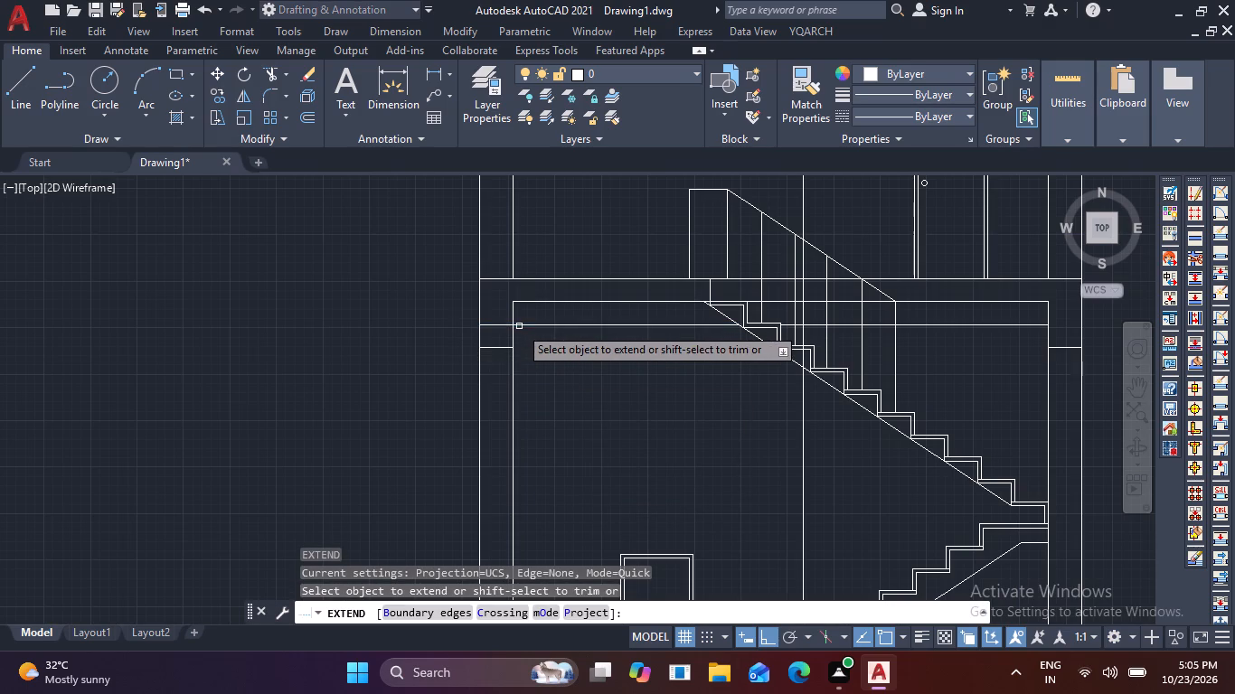
left_click(1042, 327)
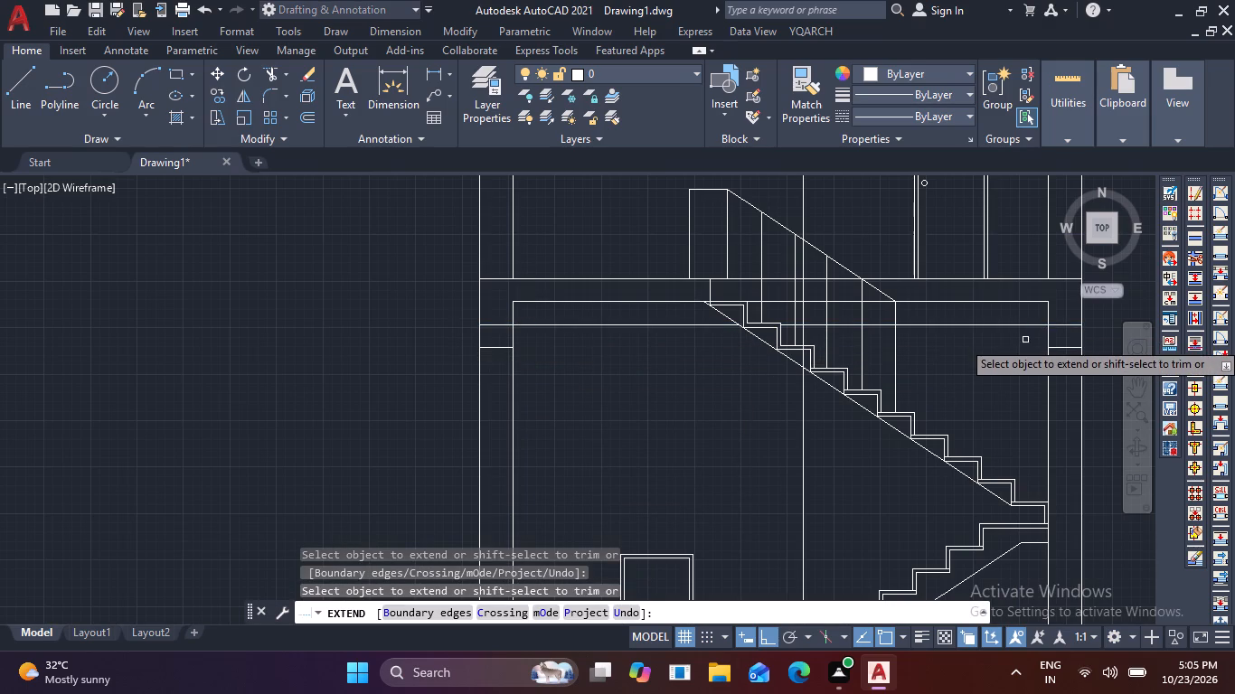
key("Escape")
key("Escape")
Move the short beam line in the left wall below the slab straight down about 1'-4".
scroll(507, 355, "up", 1)
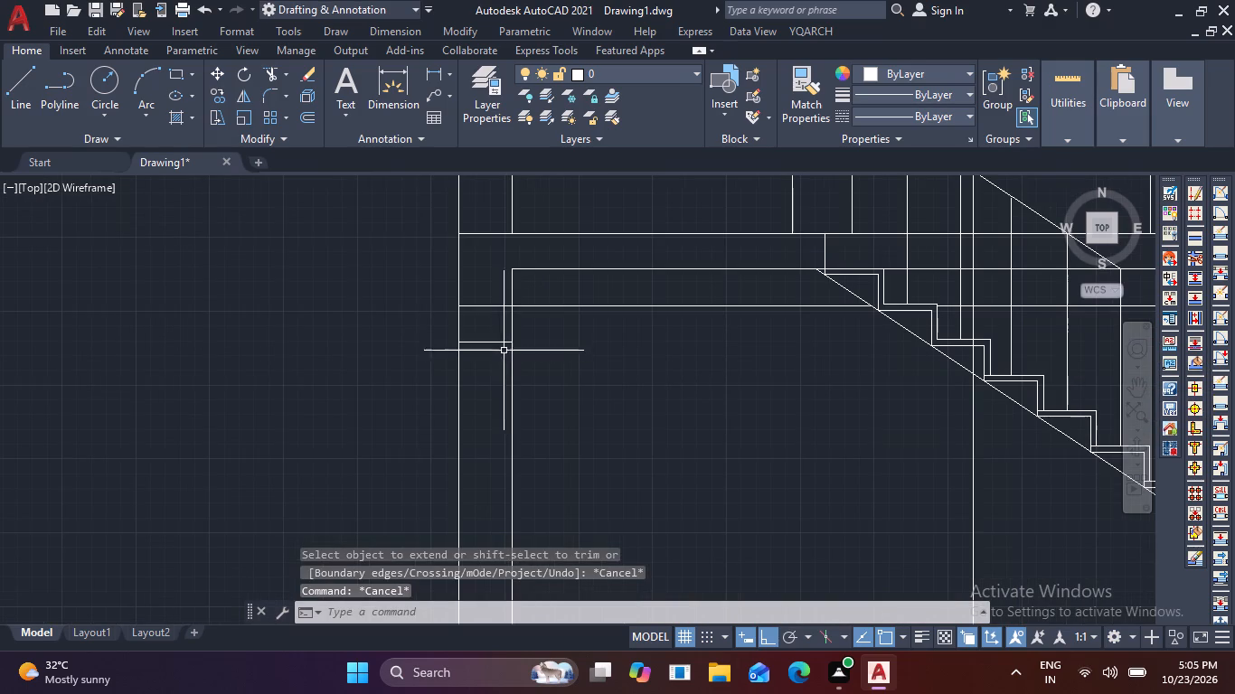
left_click(495, 343)
left_click(486, 344)
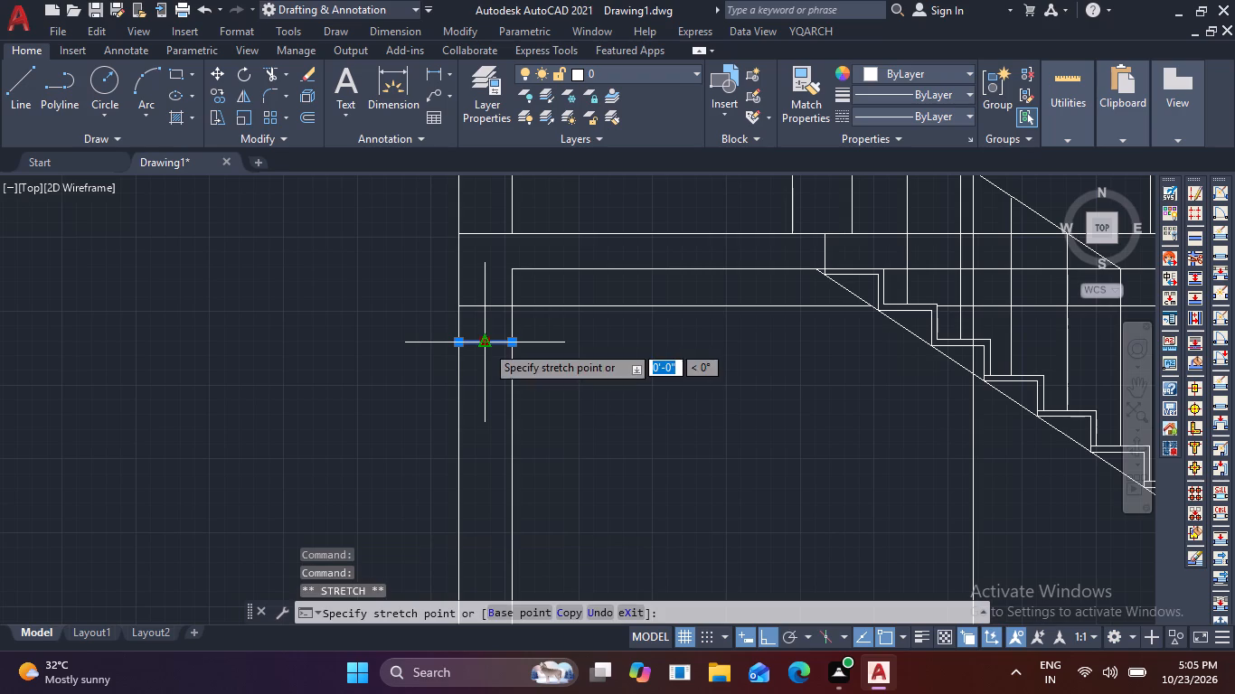
left_click(482, 435)
scroll(556, 435, "down", 1)
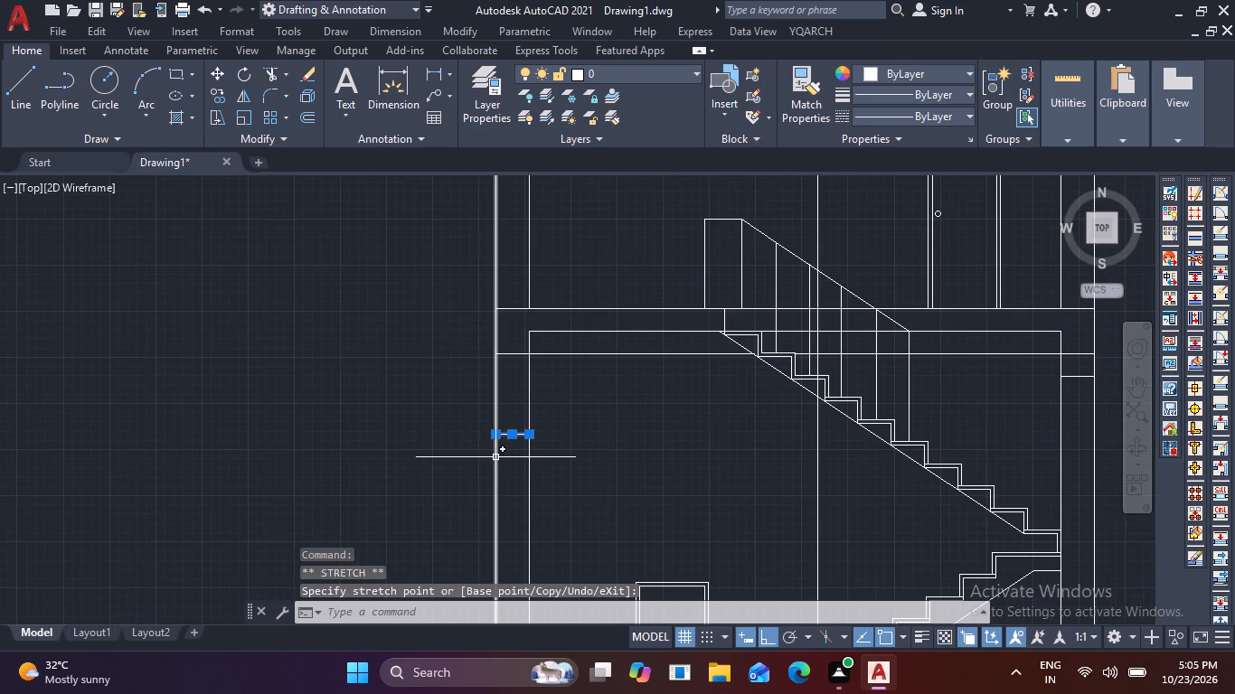
key("Escape")
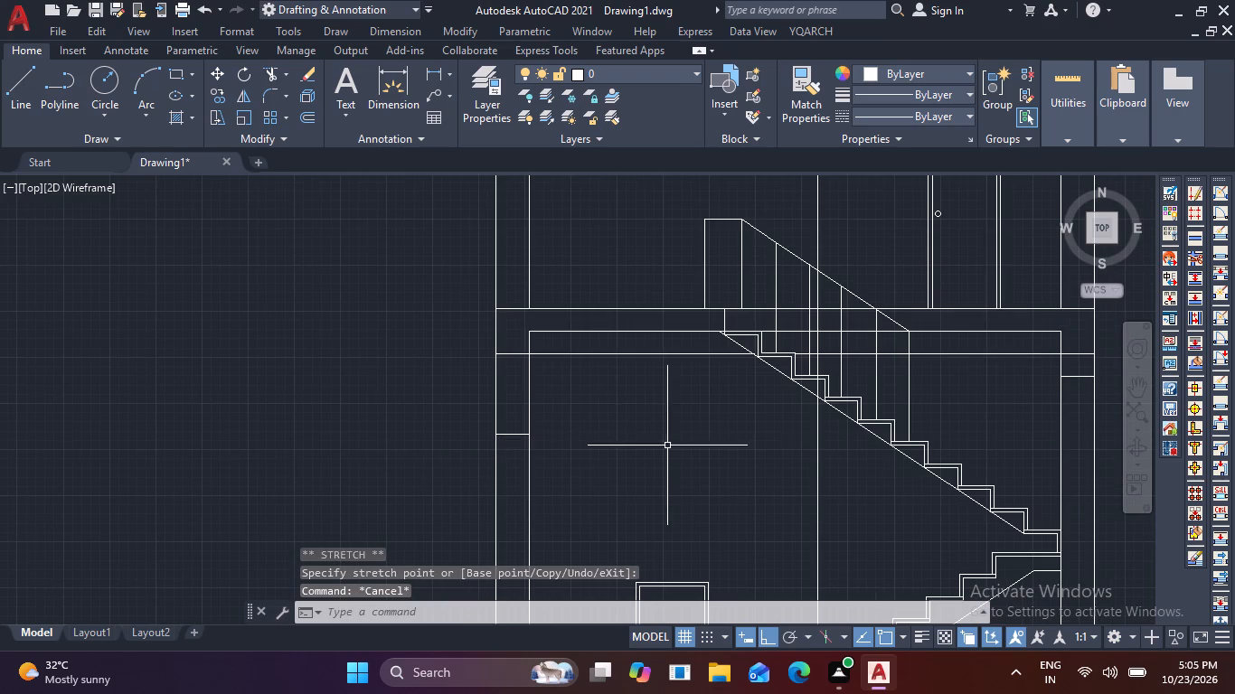
Draw a horizontal line across the right wall, level with the lowered short beam line in the left wall.
type("l")
key("space")
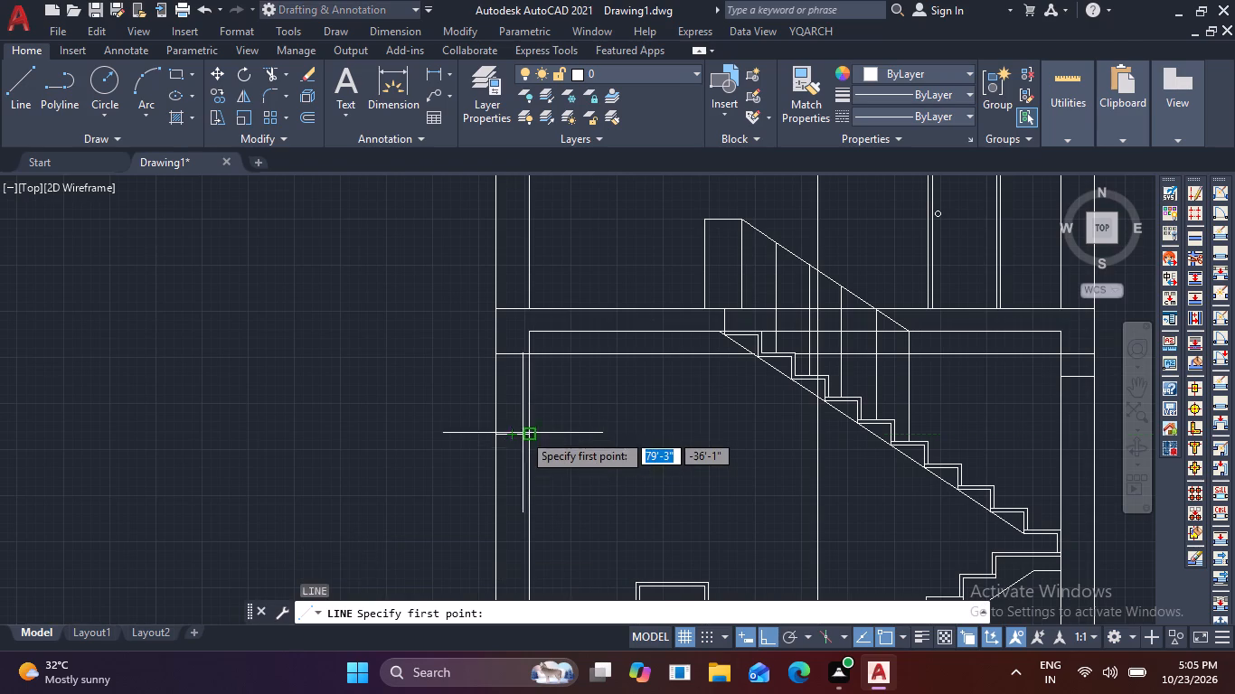
middle_click_drag(529, 435, 239, 363)
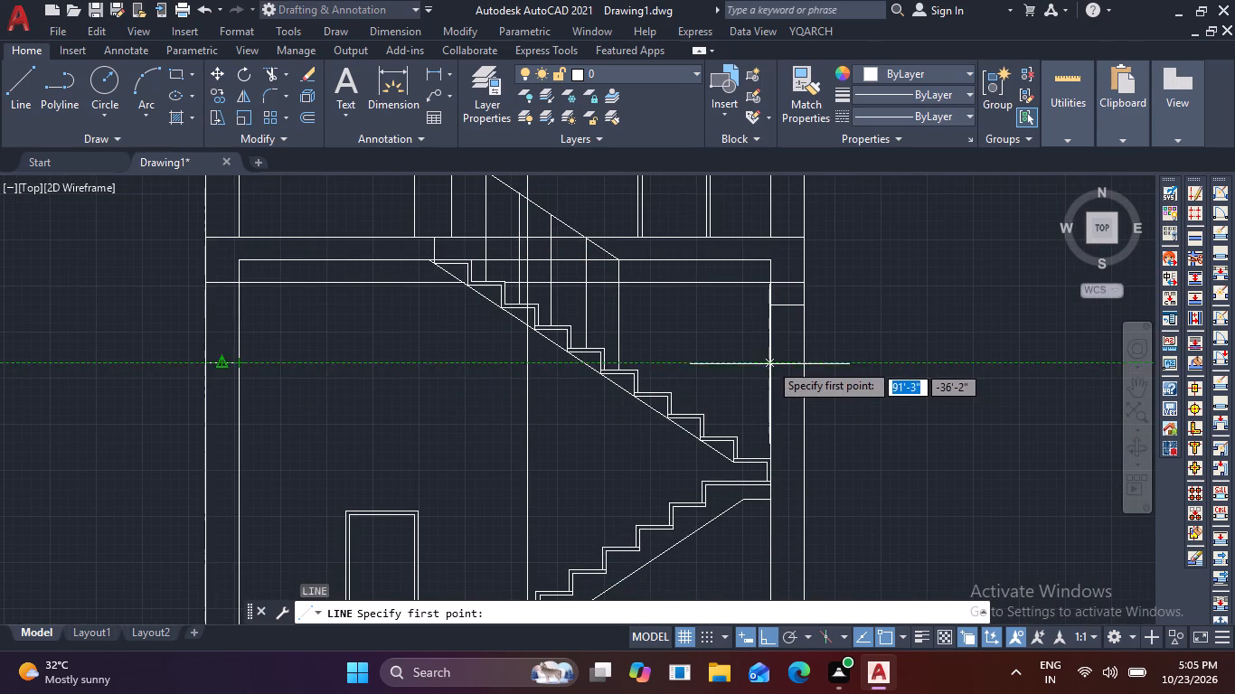
left_click(827, 365)
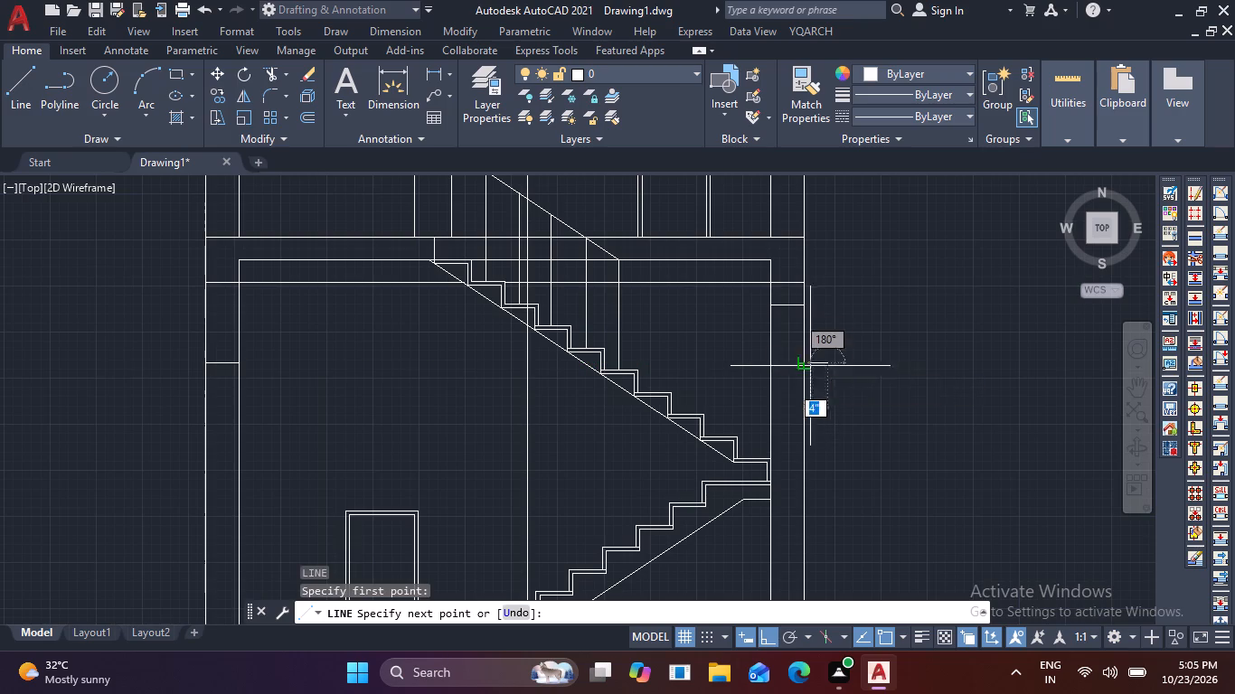
left_click(768, 370)
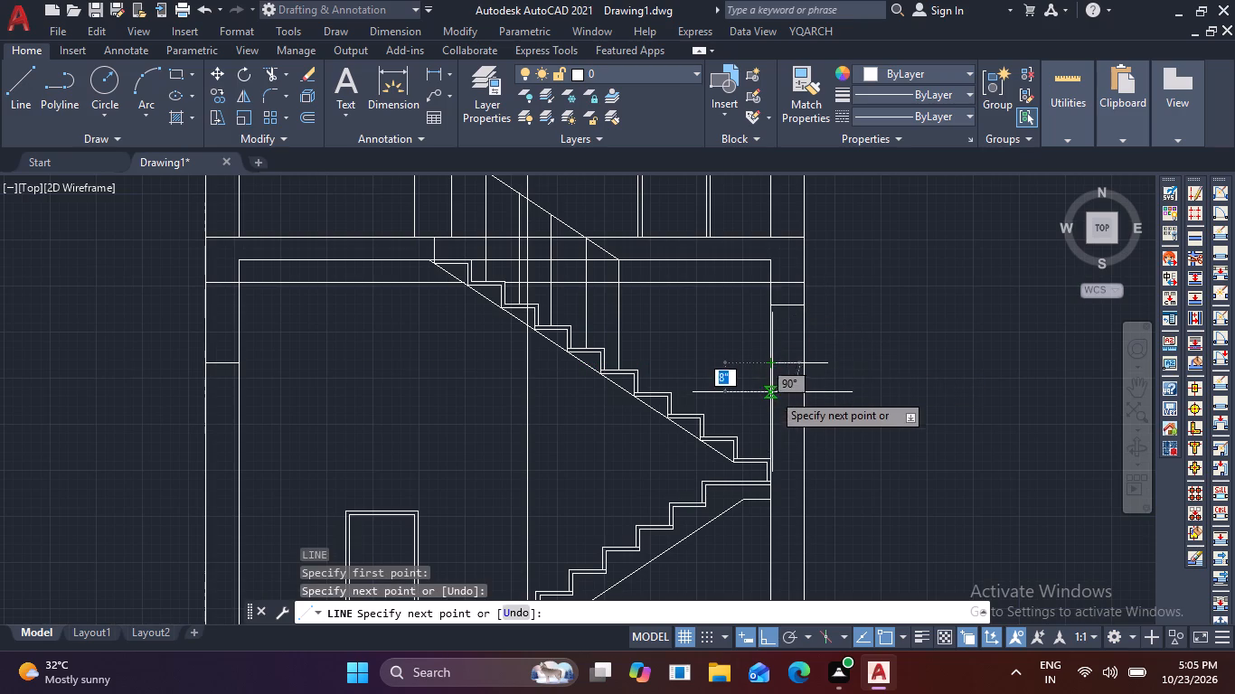
key("Escape")
Trim the new line's overhang beyond the right wall's outer face and remove the old short beam line above it.
type("tr")
key("space")
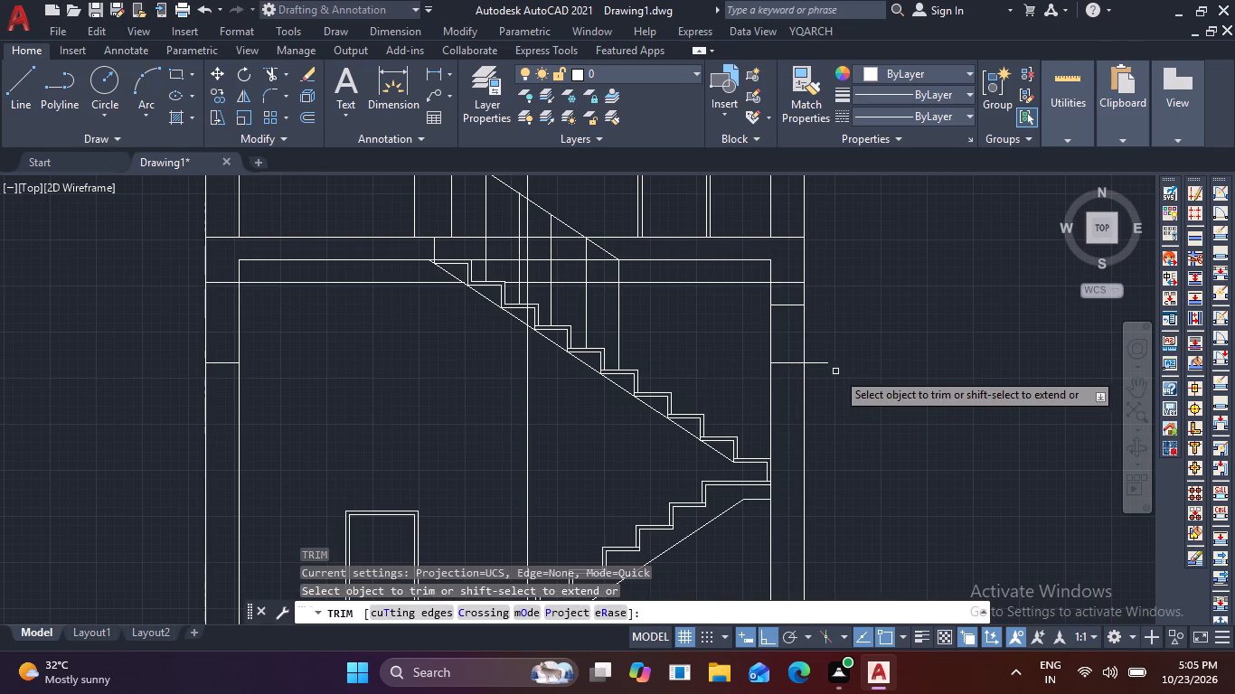
left_click(819, 364)
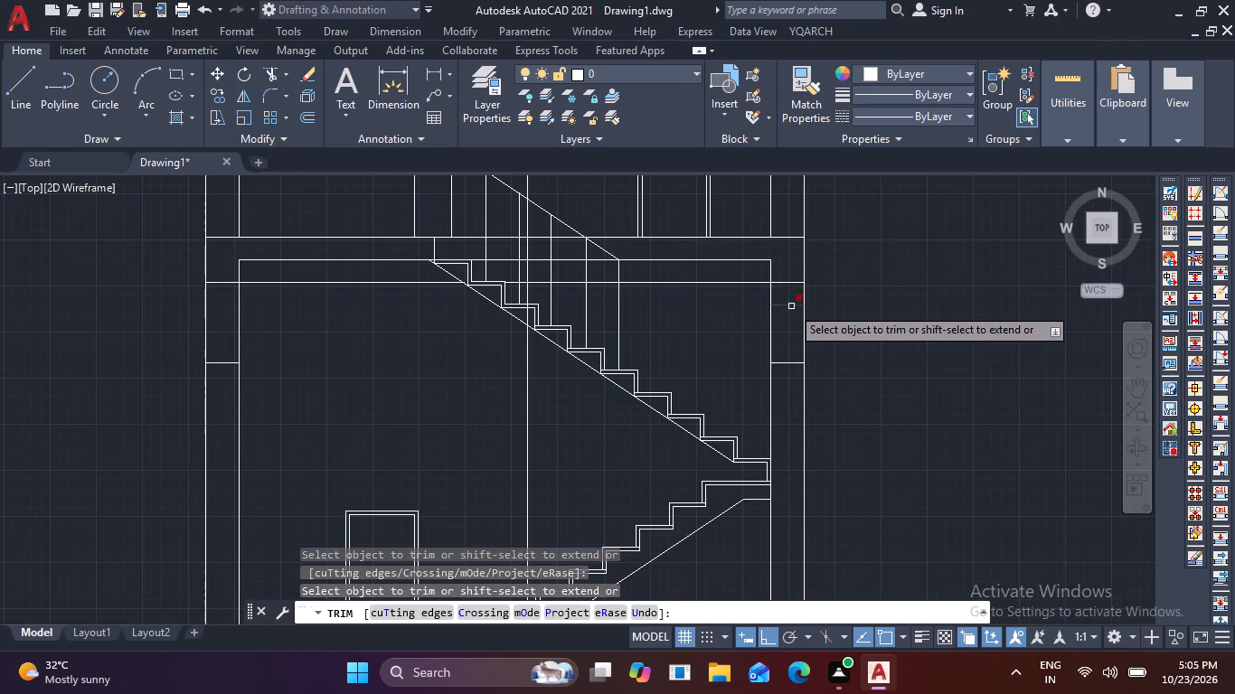
left_click(791, 306)
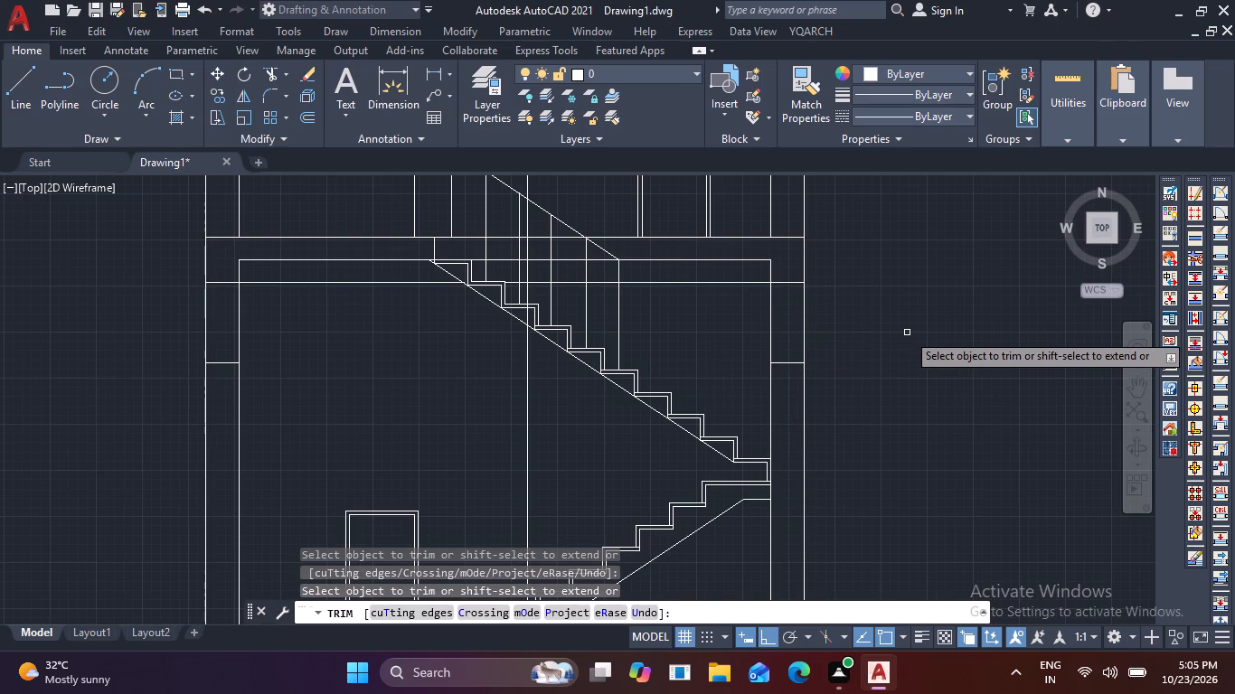
key("Escape")
key("Escape")
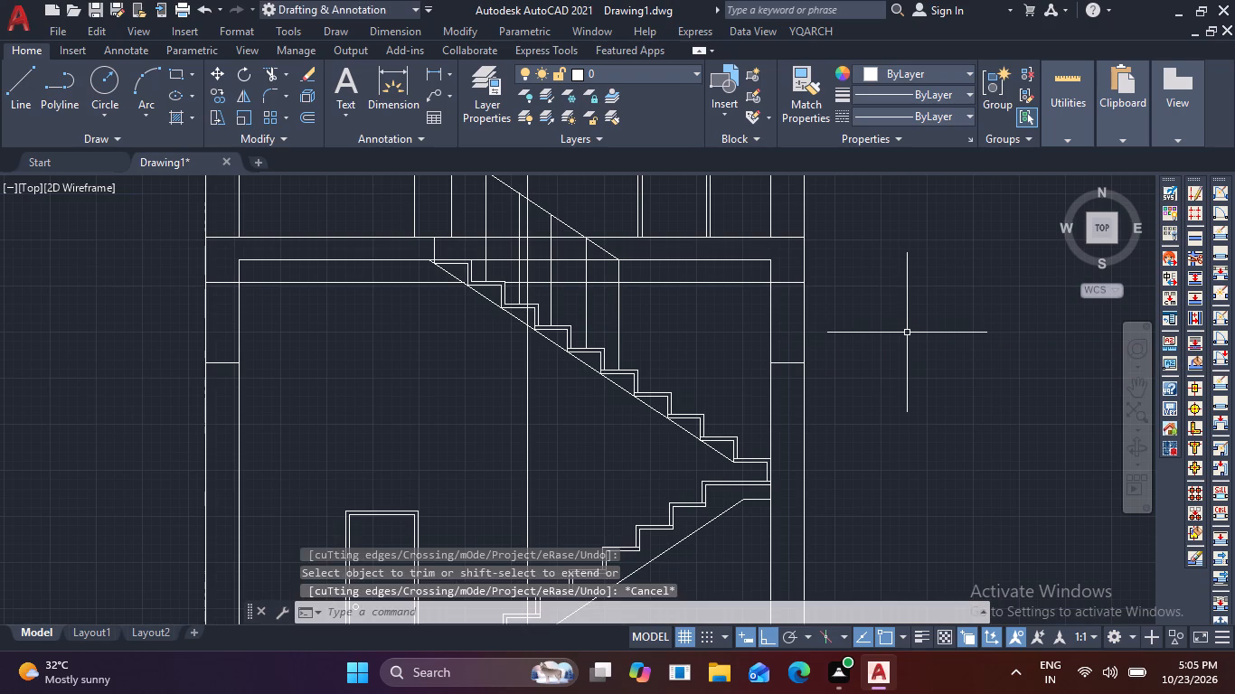
Copy the two horizontal beam line segments and both short wall lines from the existing slab 10'-0" up to the upper floor slab.
middle_click_drag(907, 332, 921, 427)
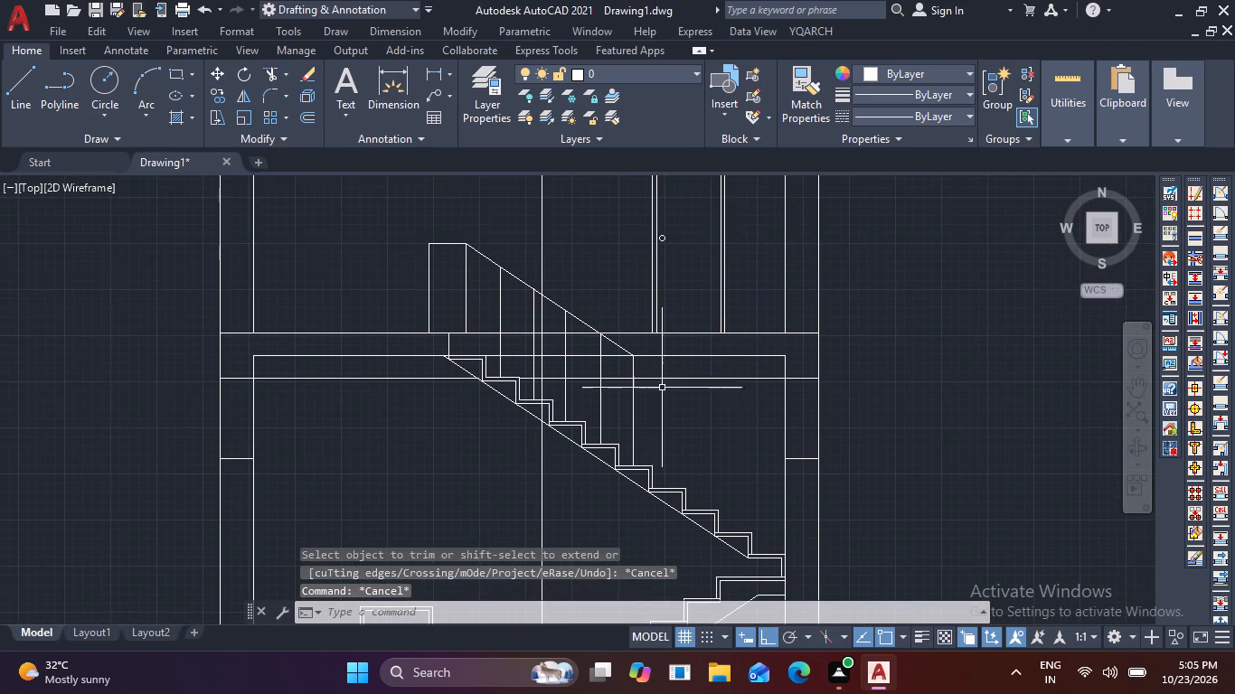
left_click(374, 388)
left_click(360, 372)
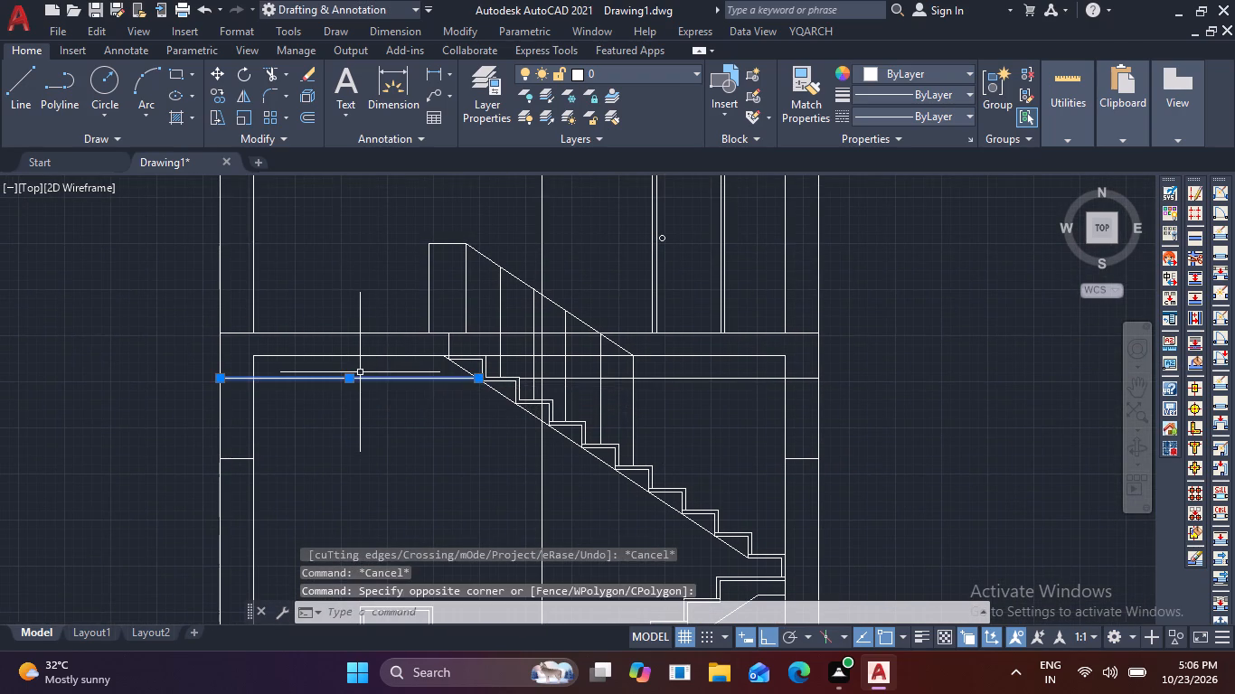
left_click(708, 395)
left_click(701, 371)
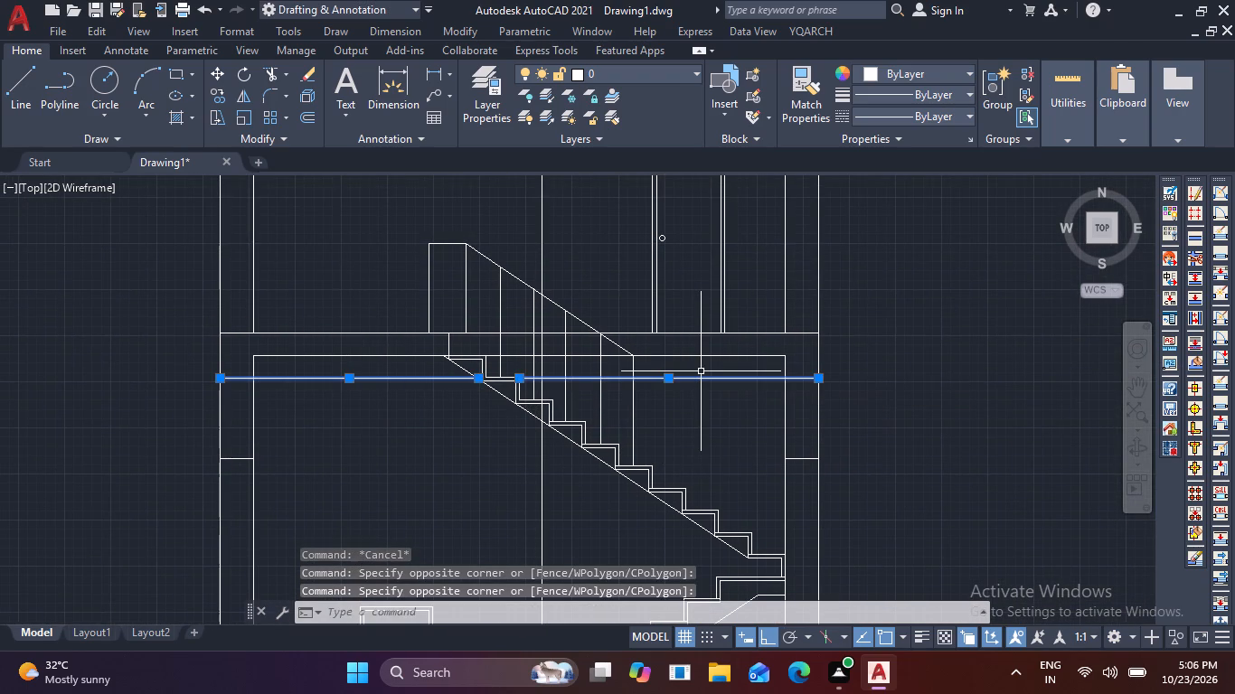
left_click(802, 457)
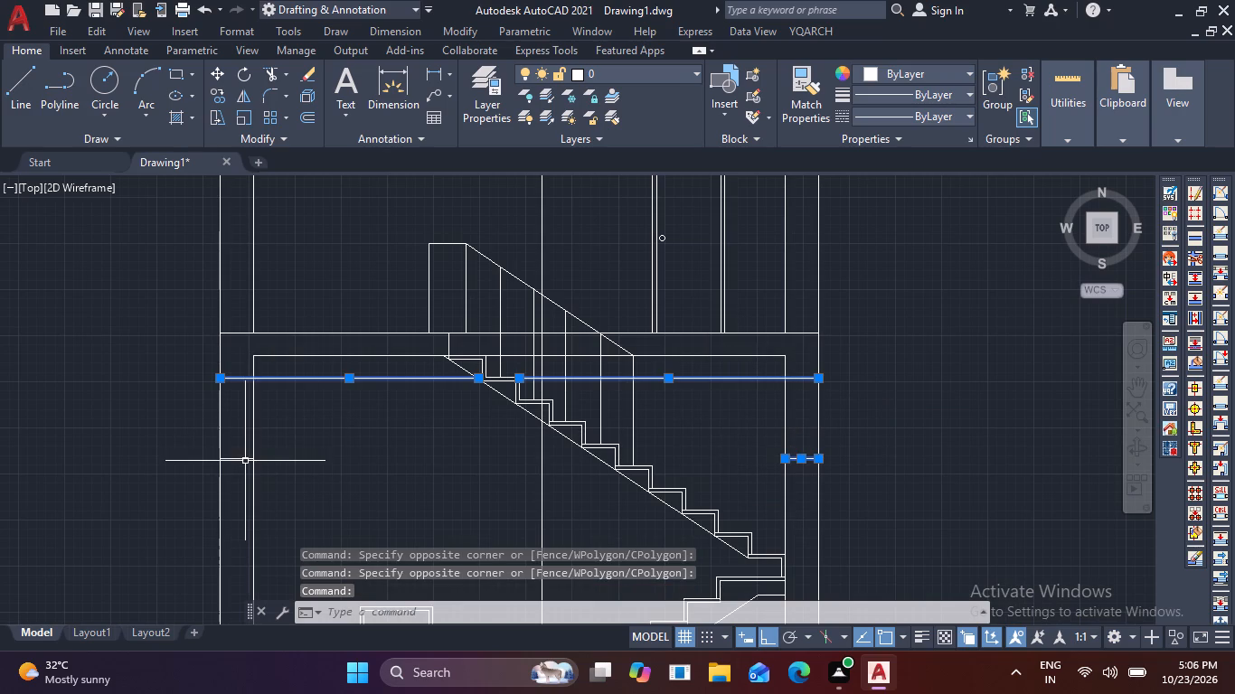
left_click(245, 461)
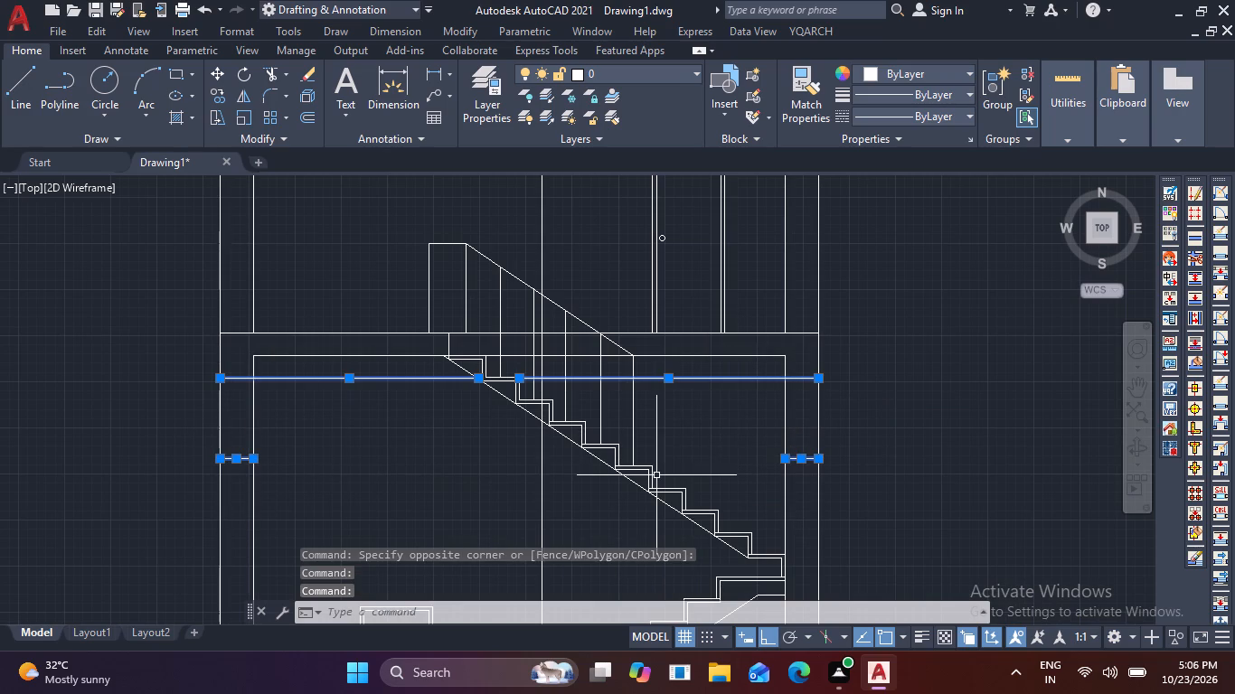
type("co")
key("space")
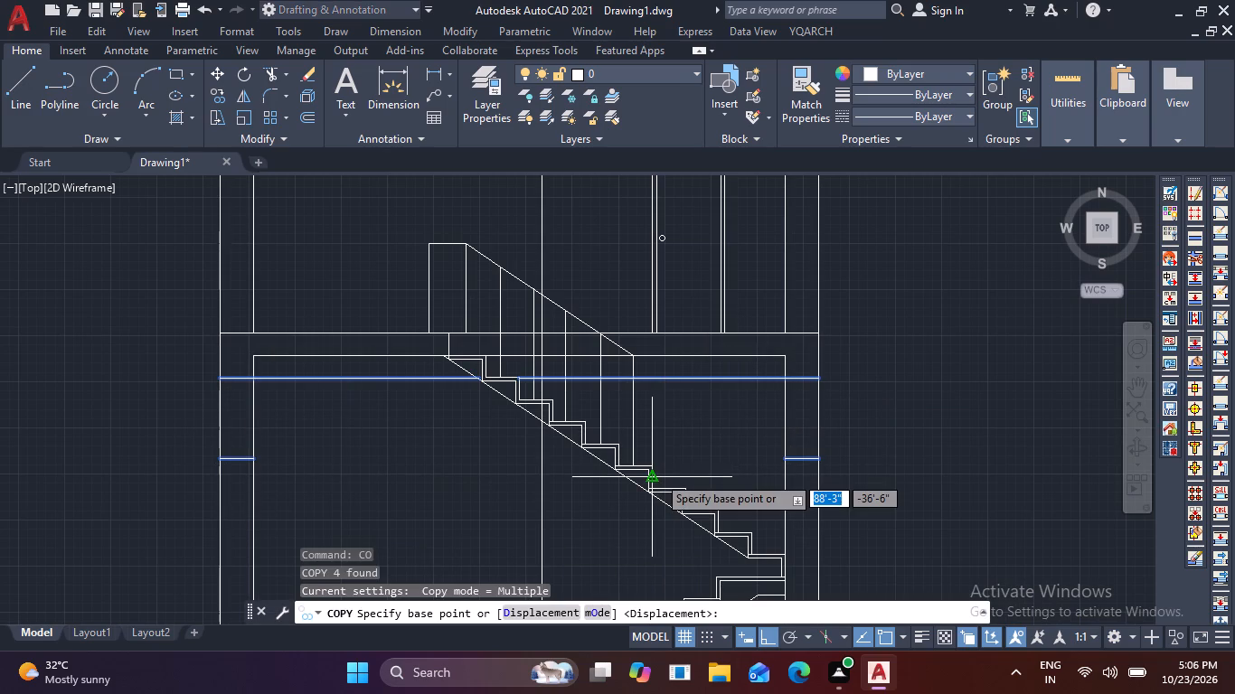
left_click(218, 333)
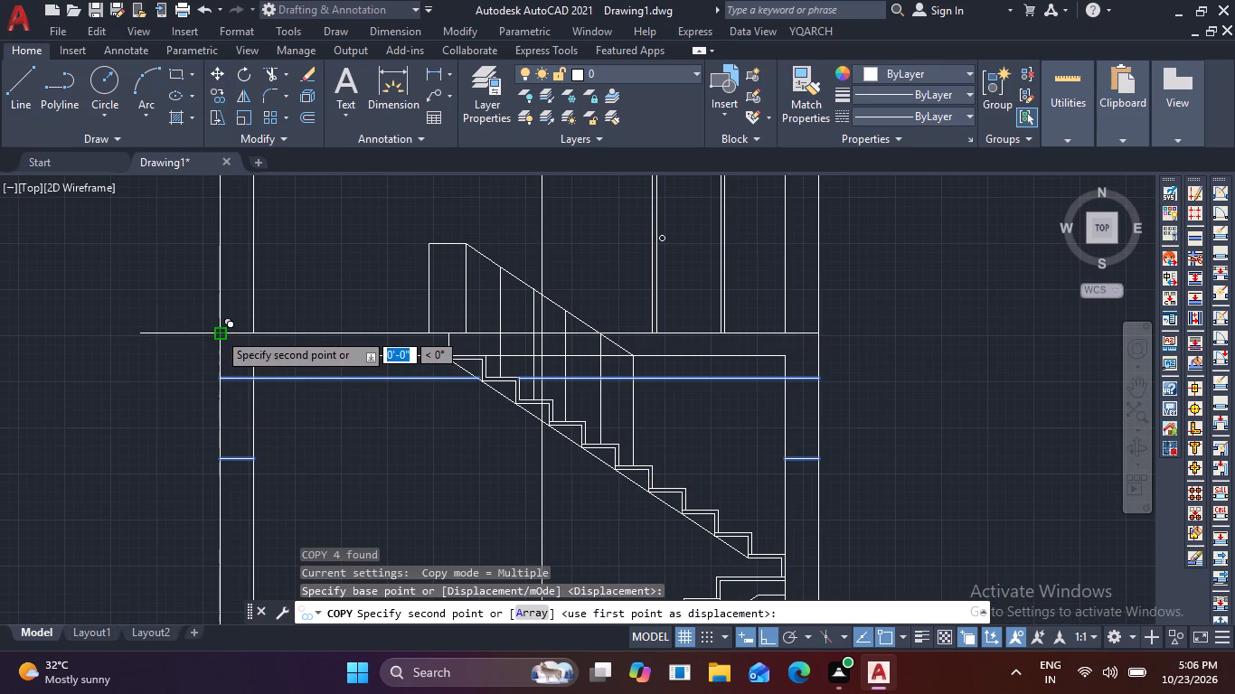
scroll(218, 331, "down", 2)
middle_click_drag(240, 316, 212, 487)
scroll(172, 333, "up", 2)
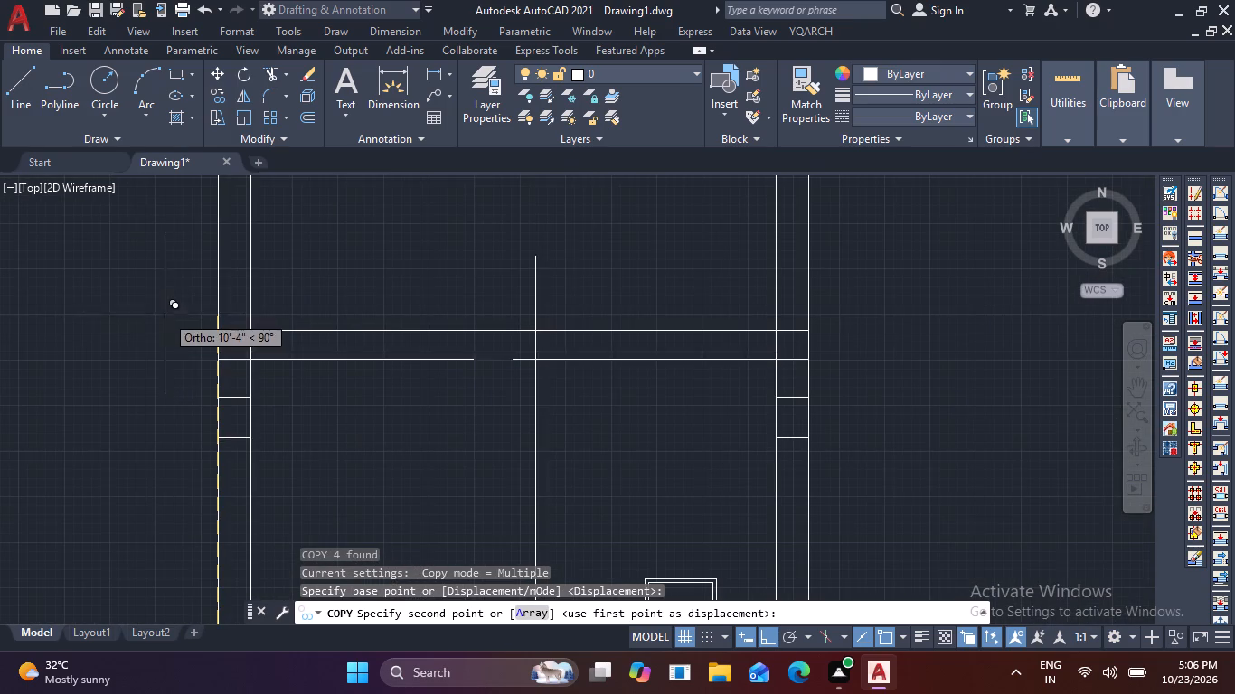
left_click(216, 330)
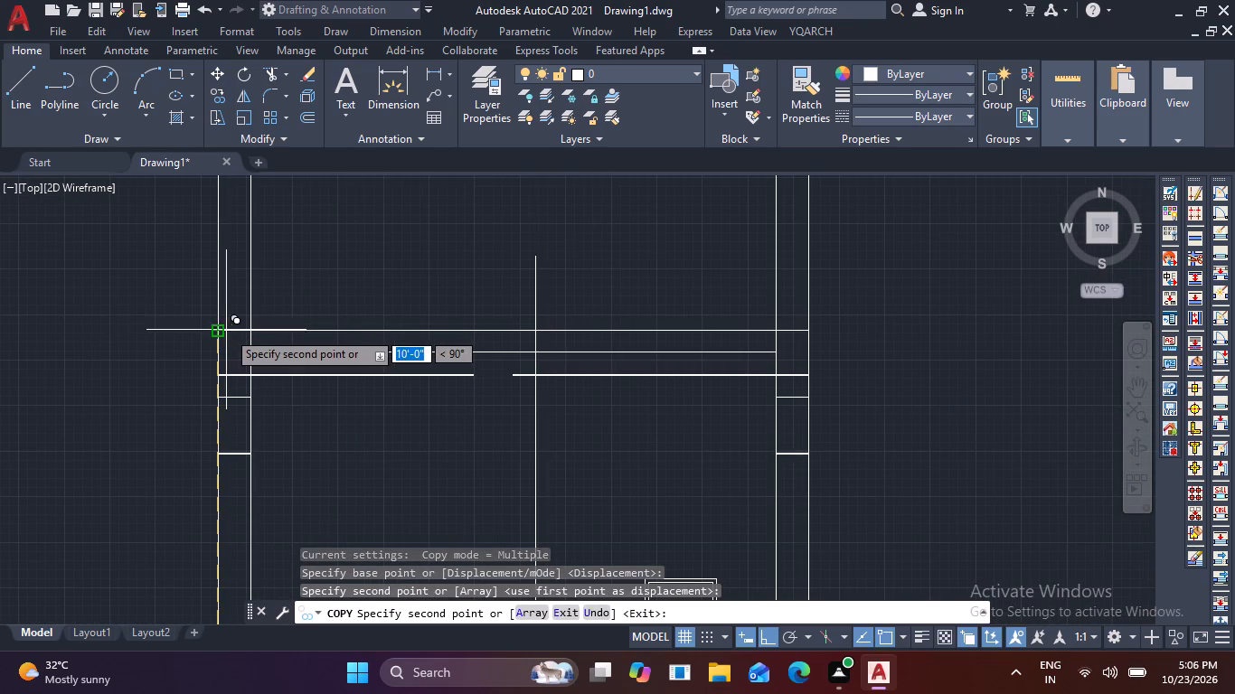
key("Escape")
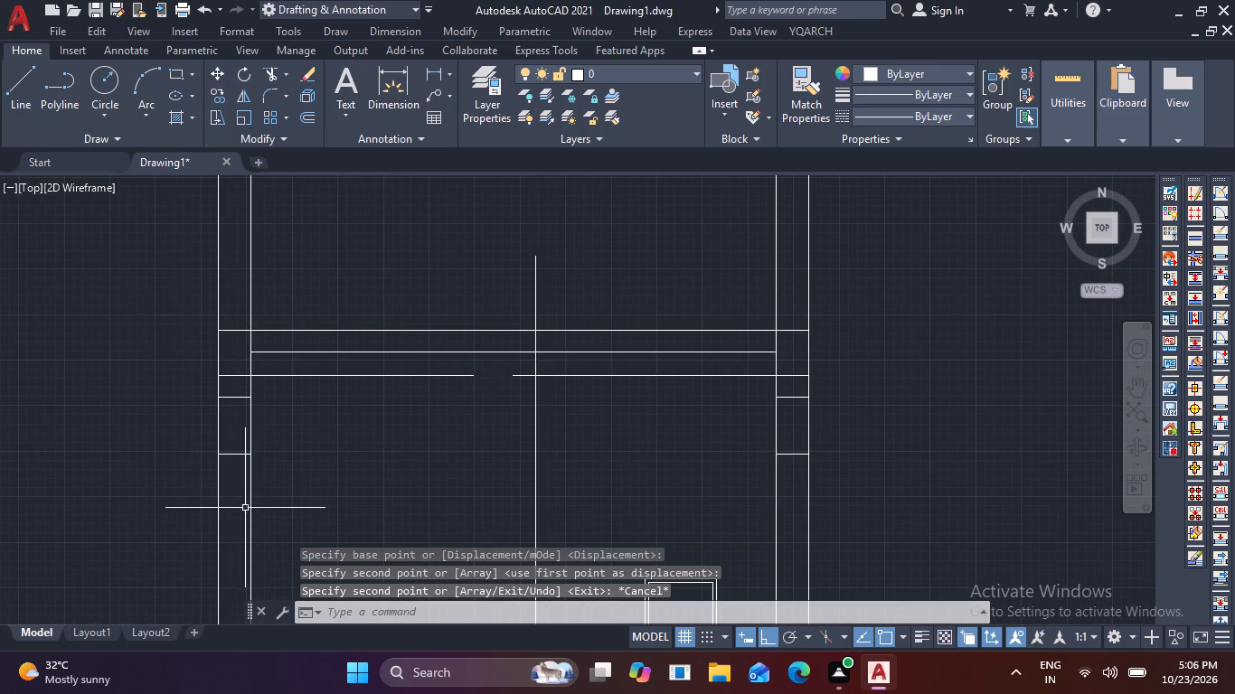
Erase the two old short lines in the walls just above the copied short lines, below the upper slab.
left_click(233, 399)
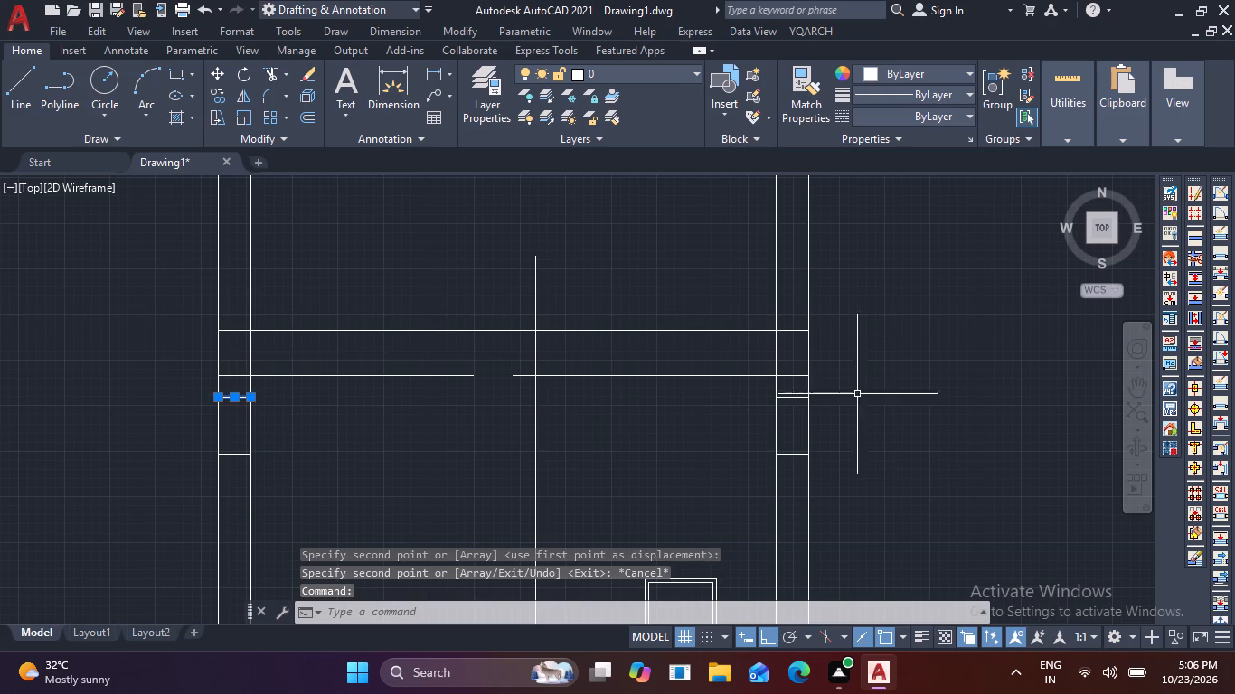
left_click(796, 398)
key("Delete")
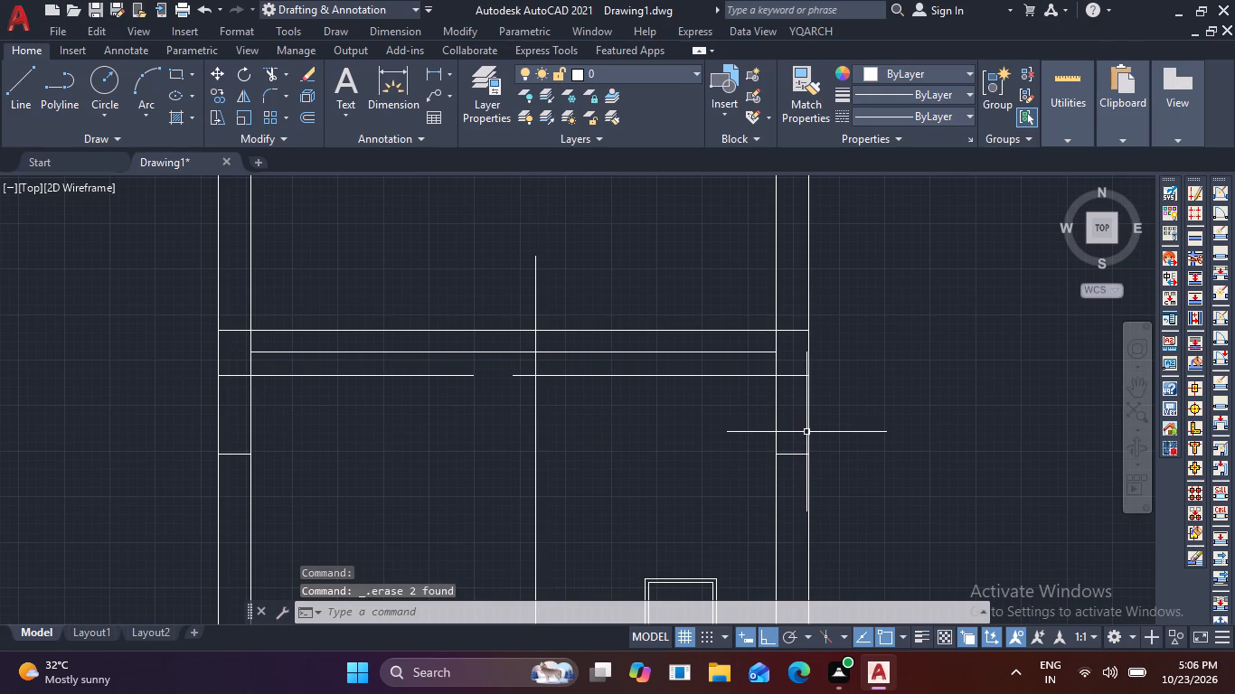
Draw a line closing the gap between the two copied beam line segments below the upper slab.
key("l")
key("space")
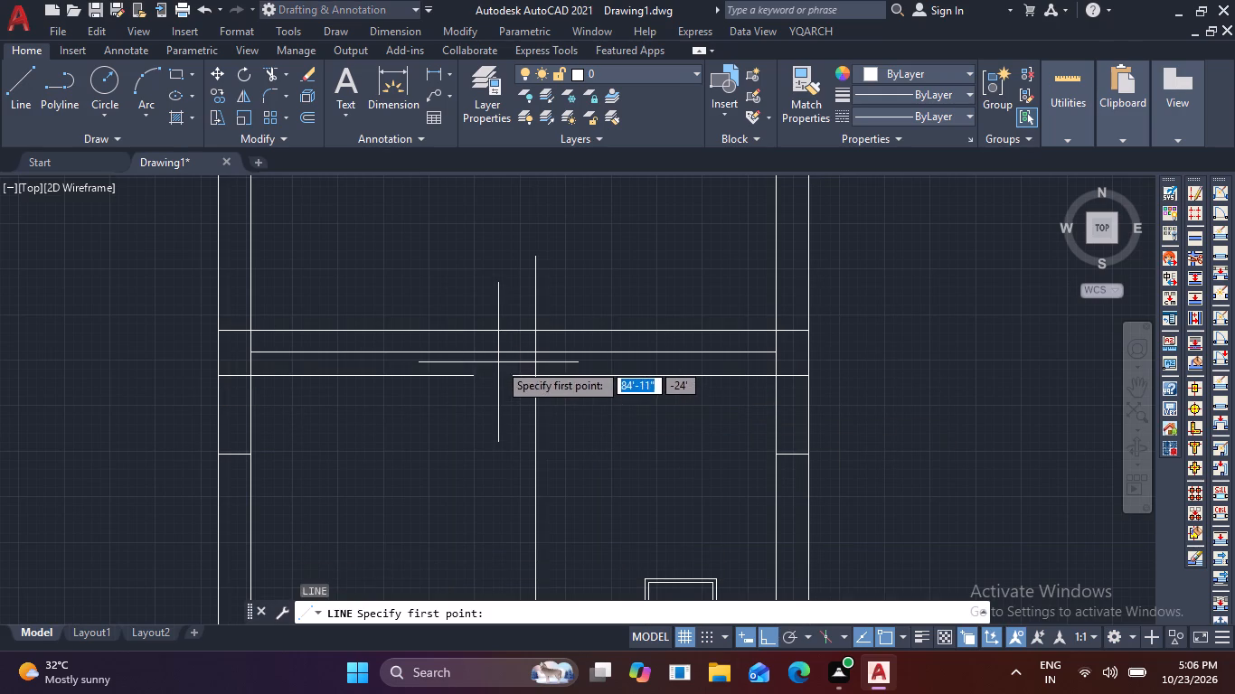
left_click(512, 376)
left_click(476, 376)
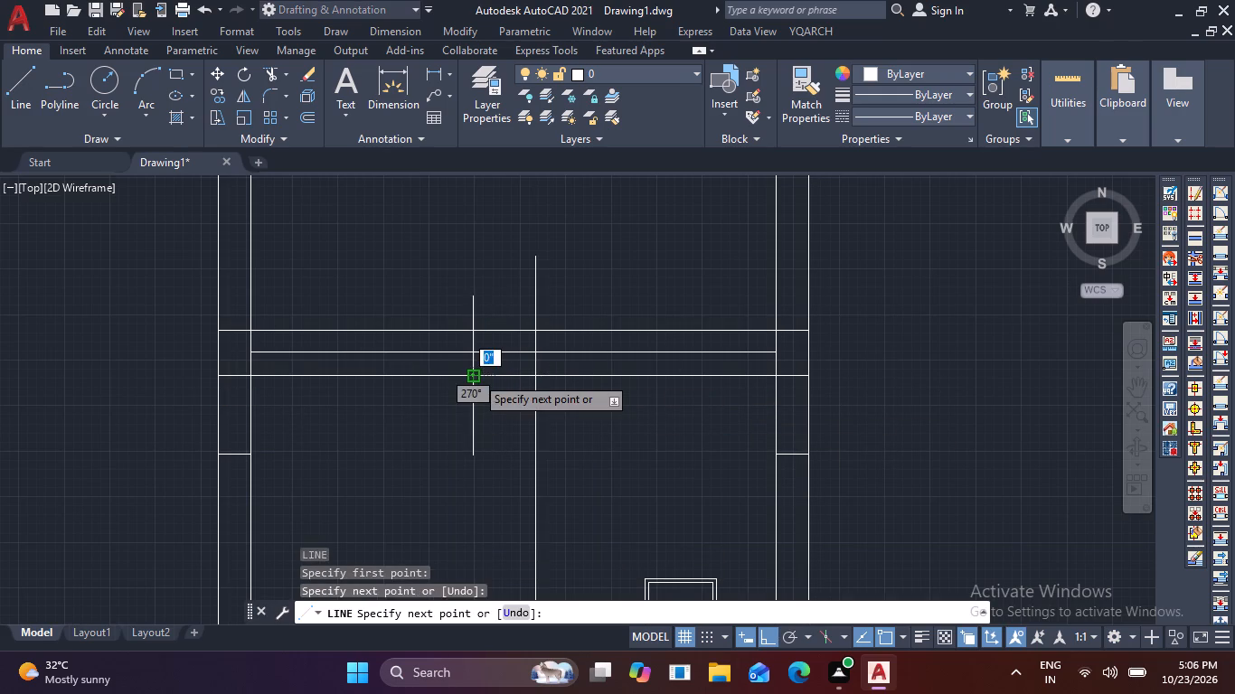
key("space")
Trim away the vertical interior line from the copied beam line up through the upper slab and above it.
key("t")
key("r")
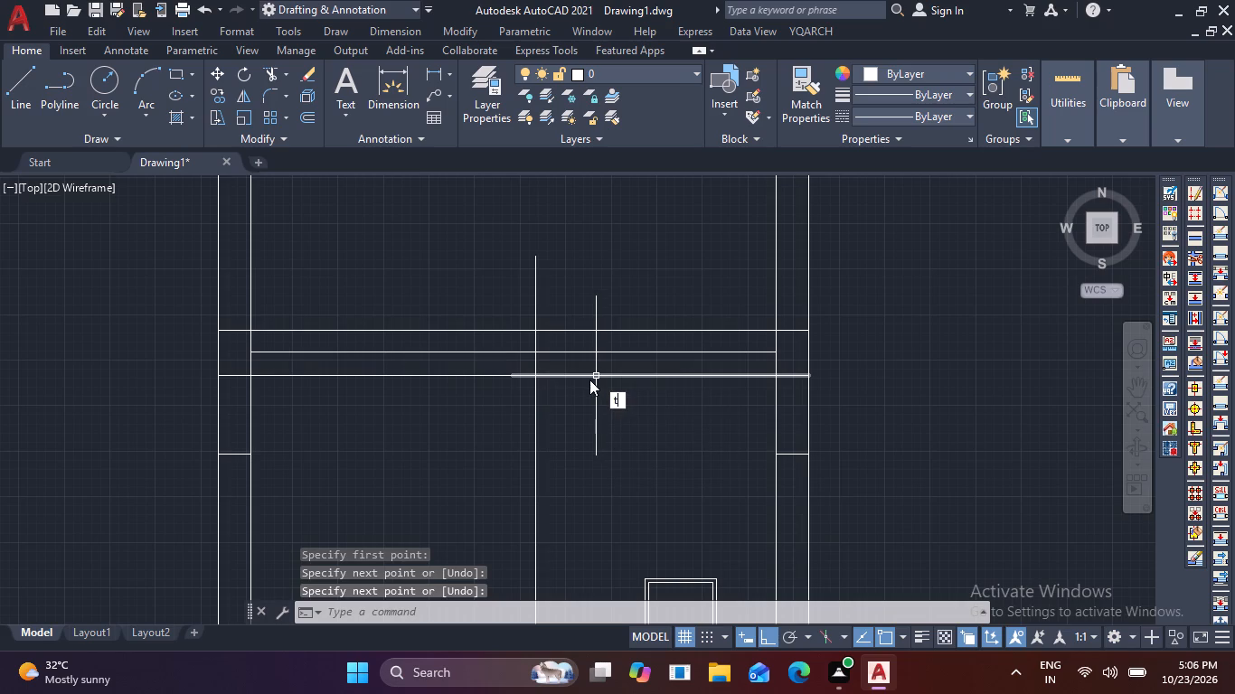
key("space")
left_click(523, 367)
left_click(547, 367)
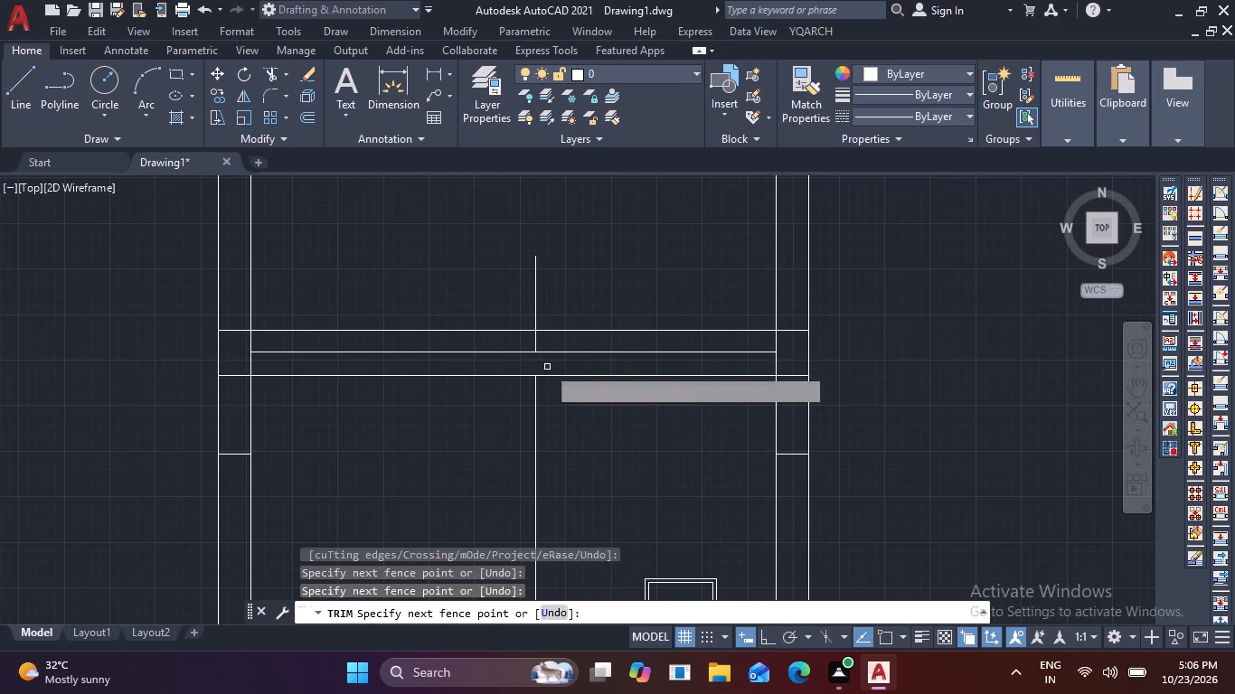
left_click(527, 346)
left_click(552, 344)
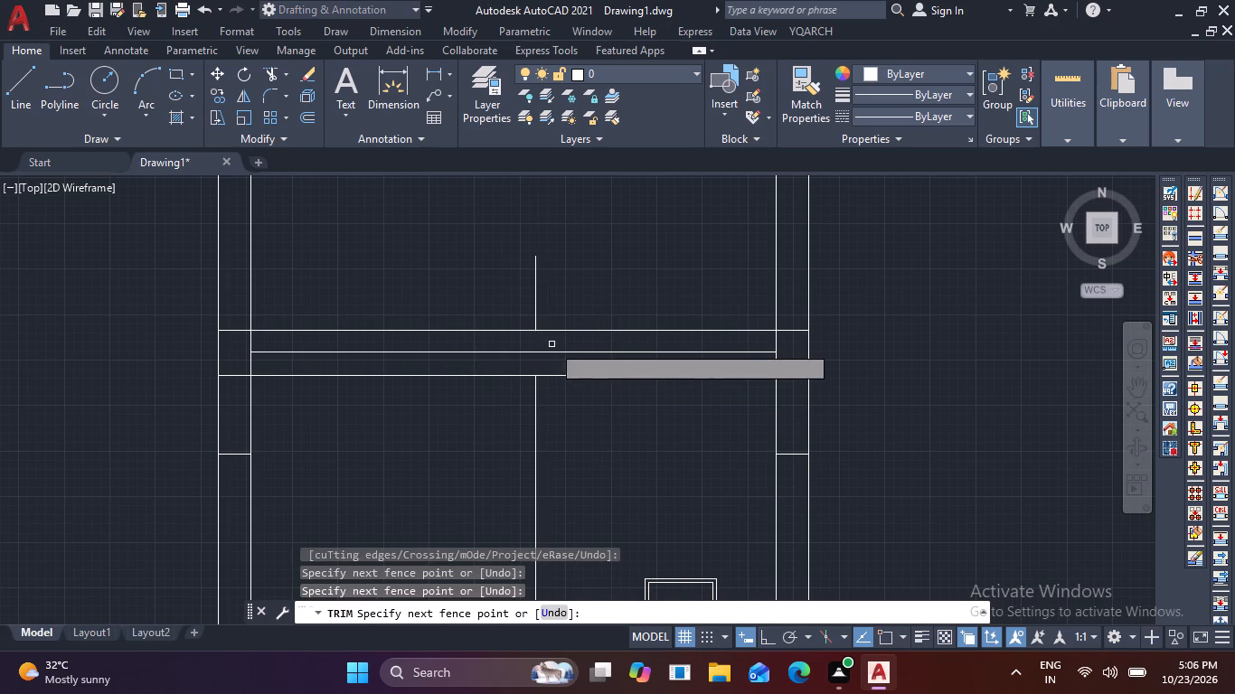
left_click(514, 305)
left_click(573, 297)
scroll(585, 290, "down", 1)
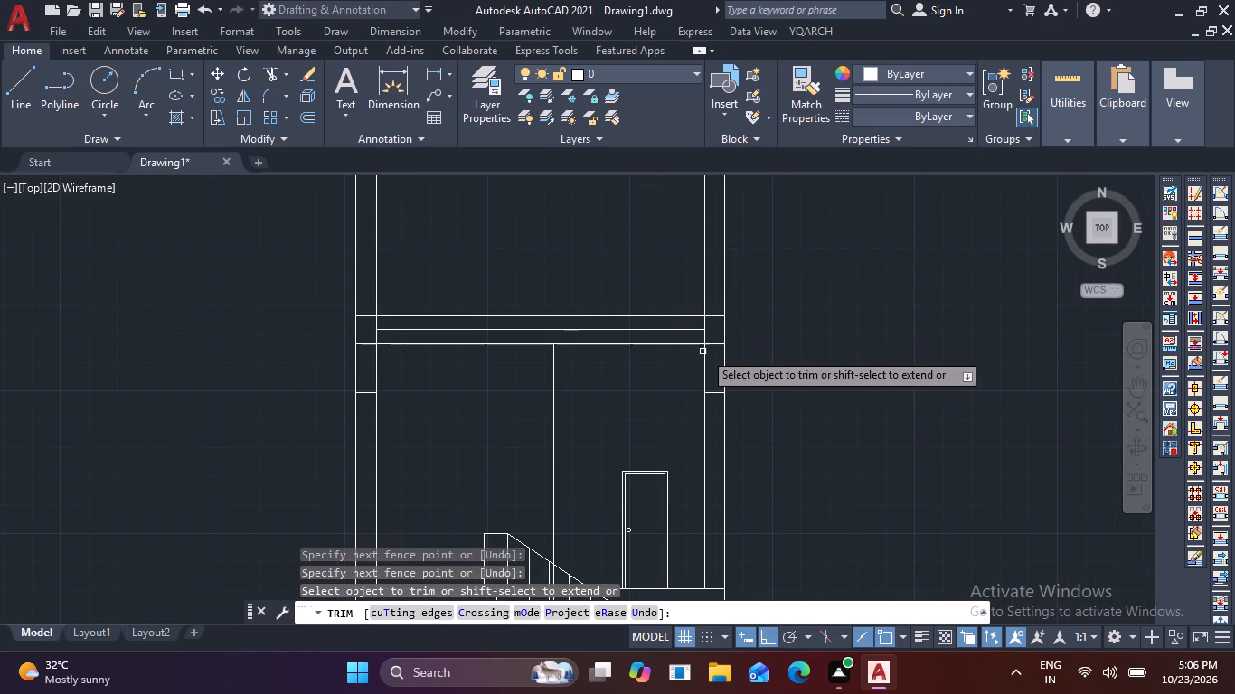
key("Escape")
Draw a horizontal line between the walls' inner faces, midway between the upper beam line and the short wall lines.
type("l")
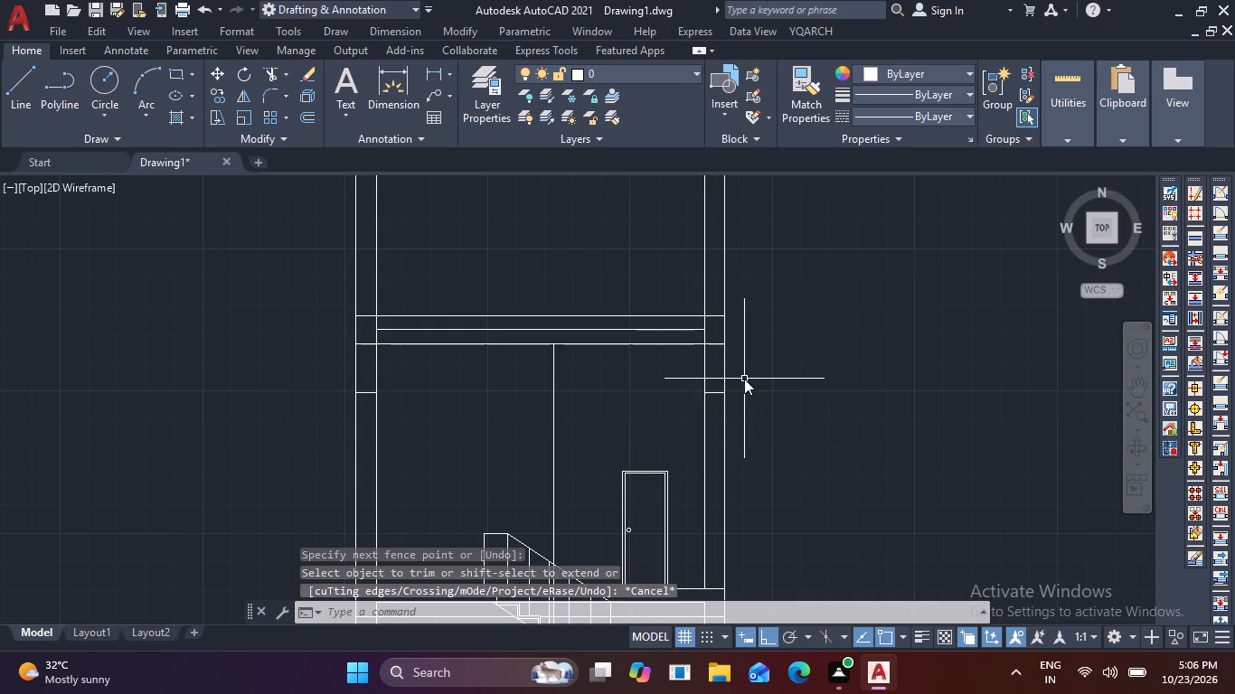
key("space")
scroll(467, 393, "up", 1)
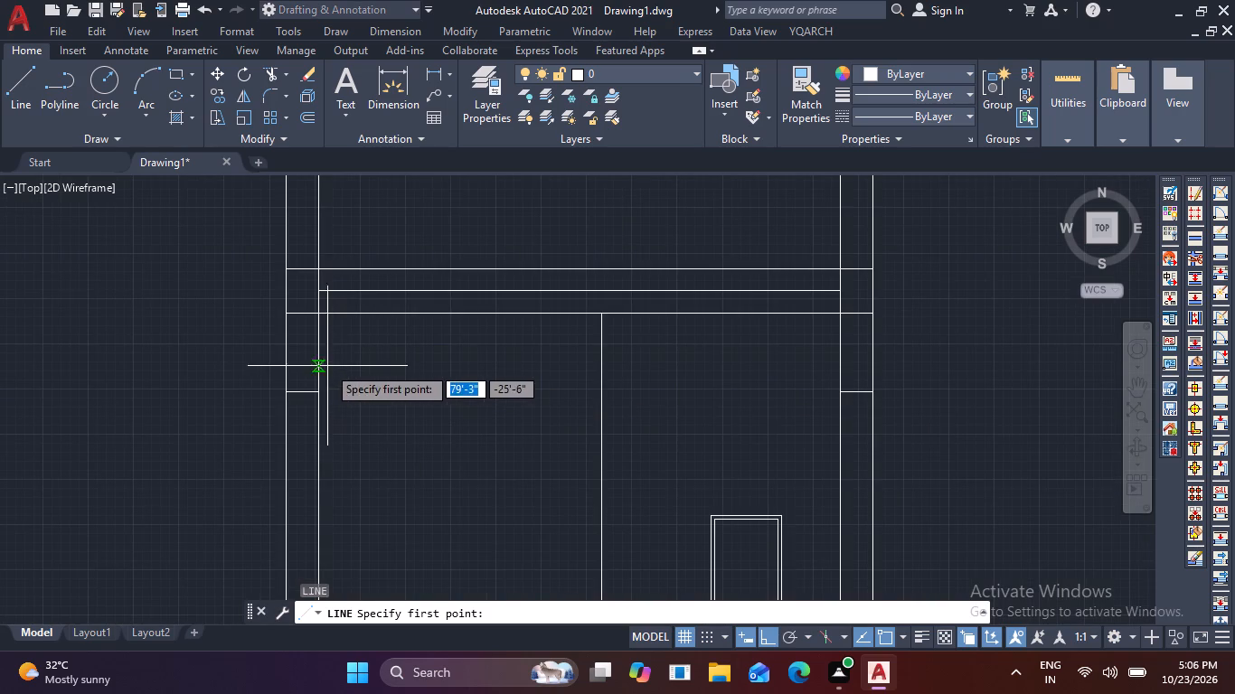
left_click(323, 352)
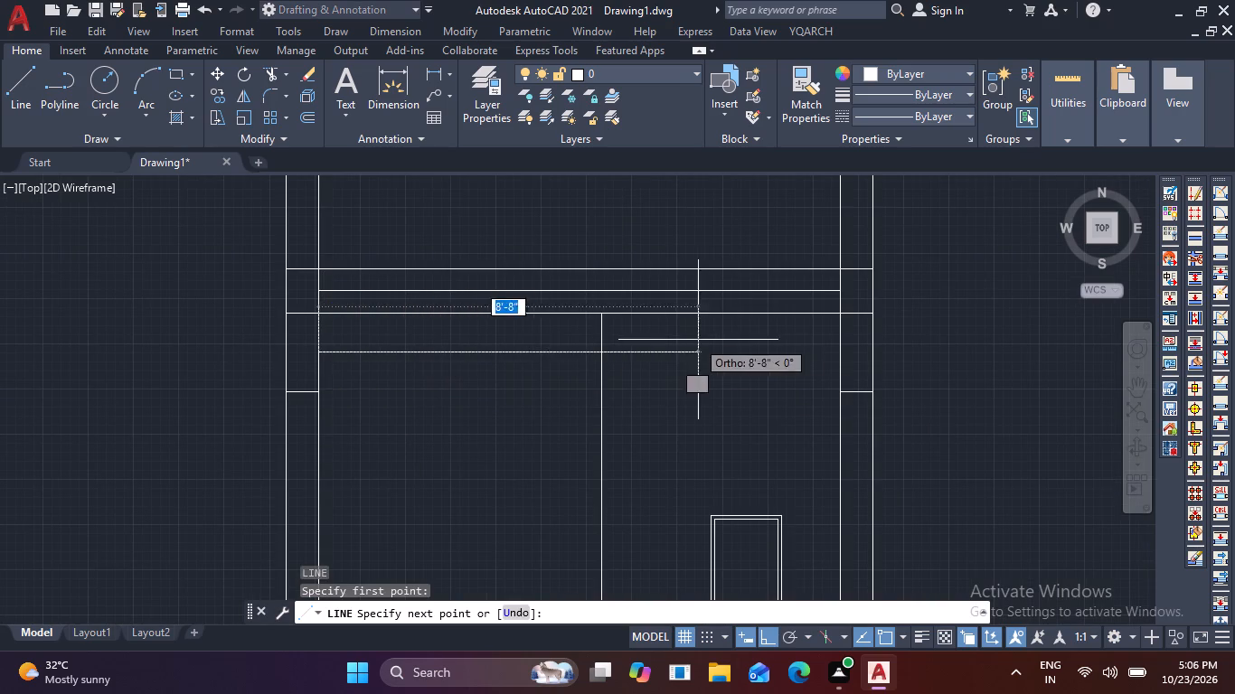
left_click(840, 357)
key("space")
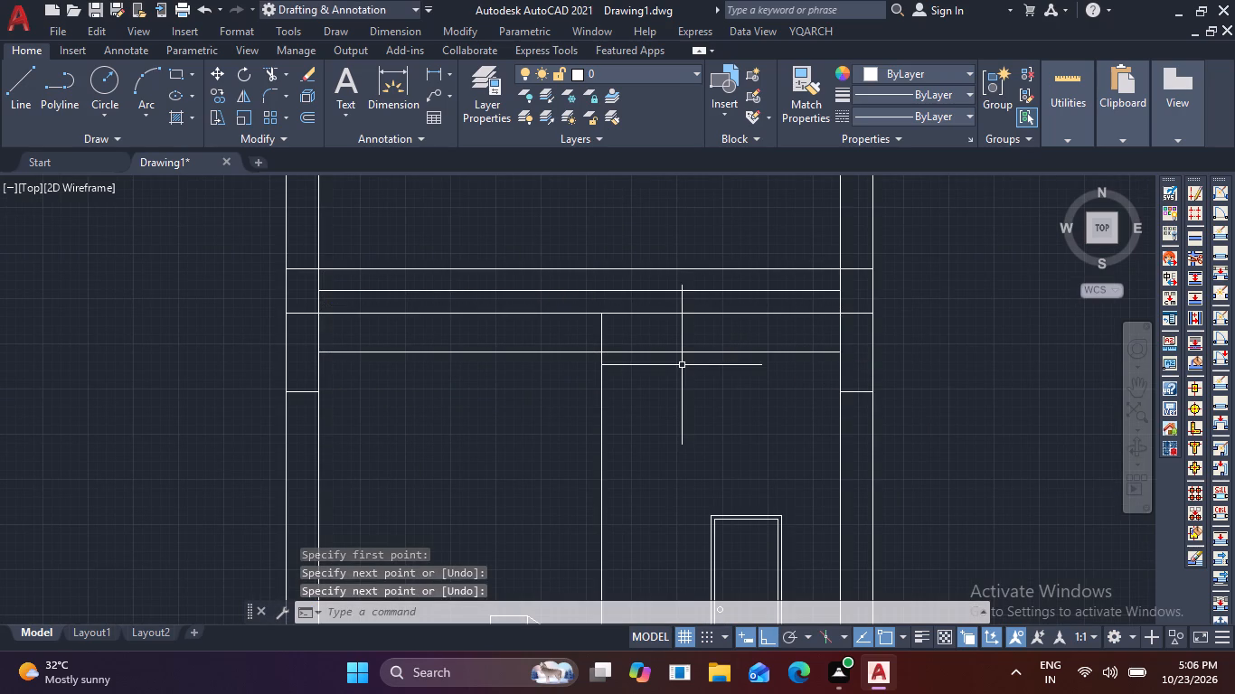
Trim the vertical interior line's portion above the new horizontal line below the upper slab.
type("tr")
key("space")
left_click(618, 331)
left_click(552, 343)
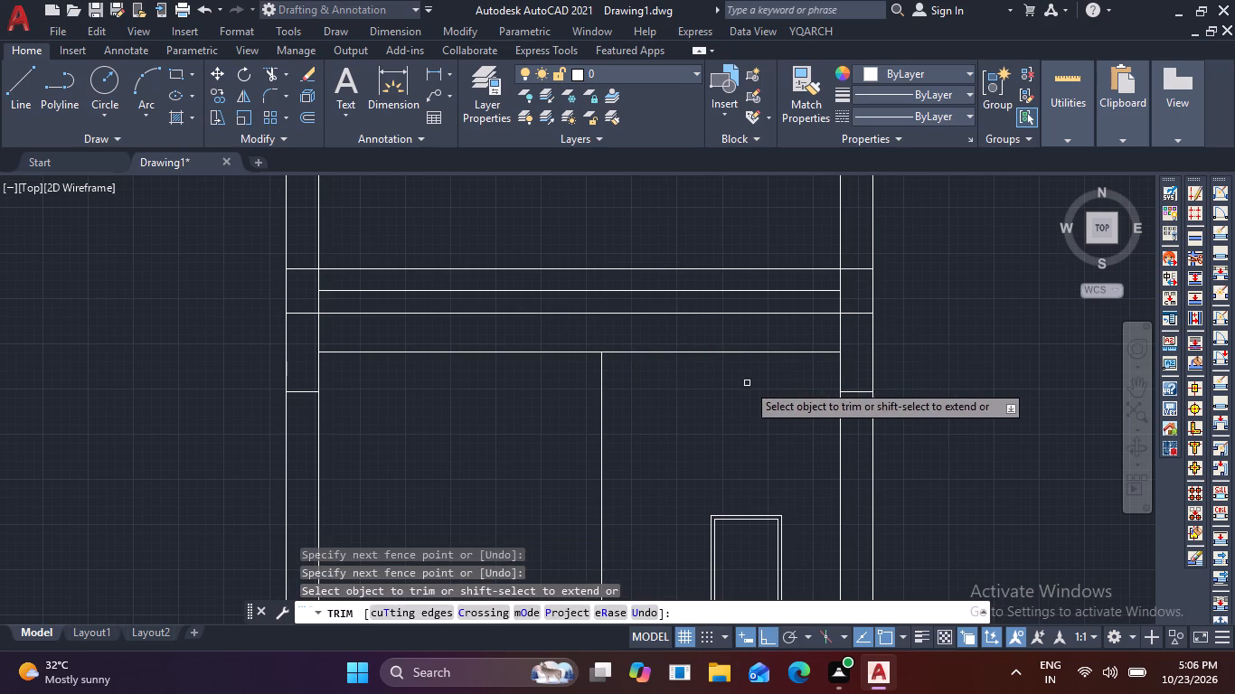
key("Escape")
key("Escape")
key("Escape")
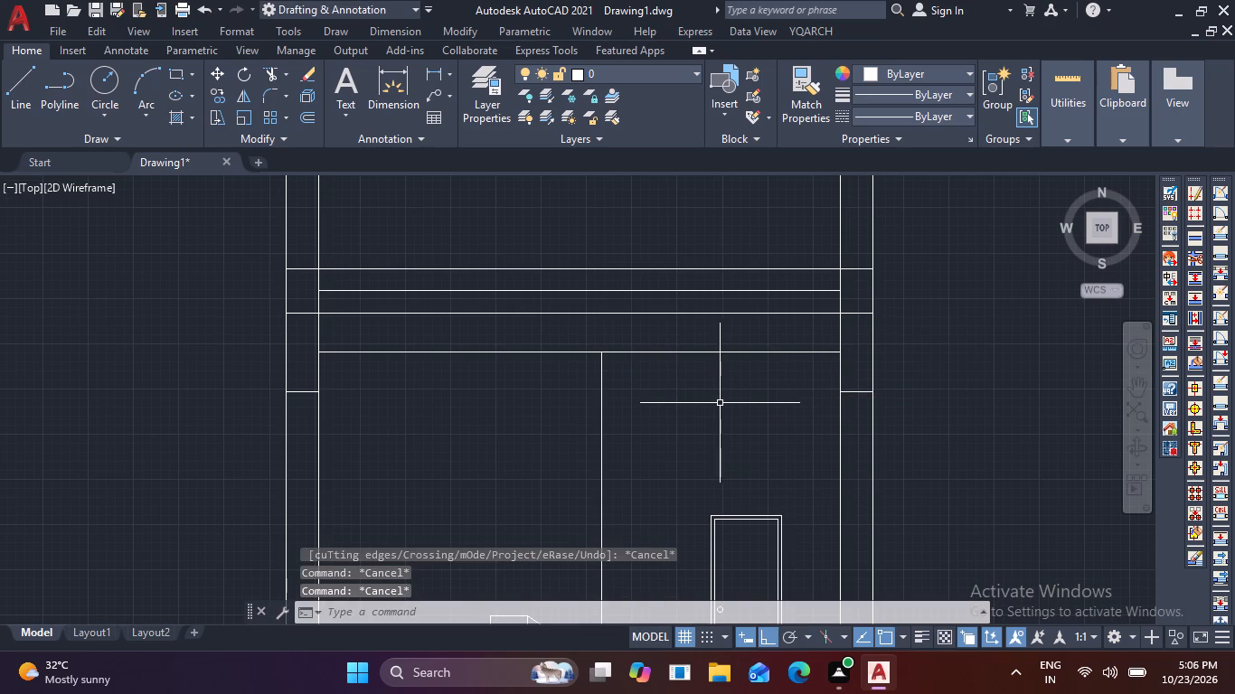
Hatch the upper slab, its two end blocks and the beam areas below them in both walls with the AR-CONC pattern at scale 1.
type("h")
key("space")
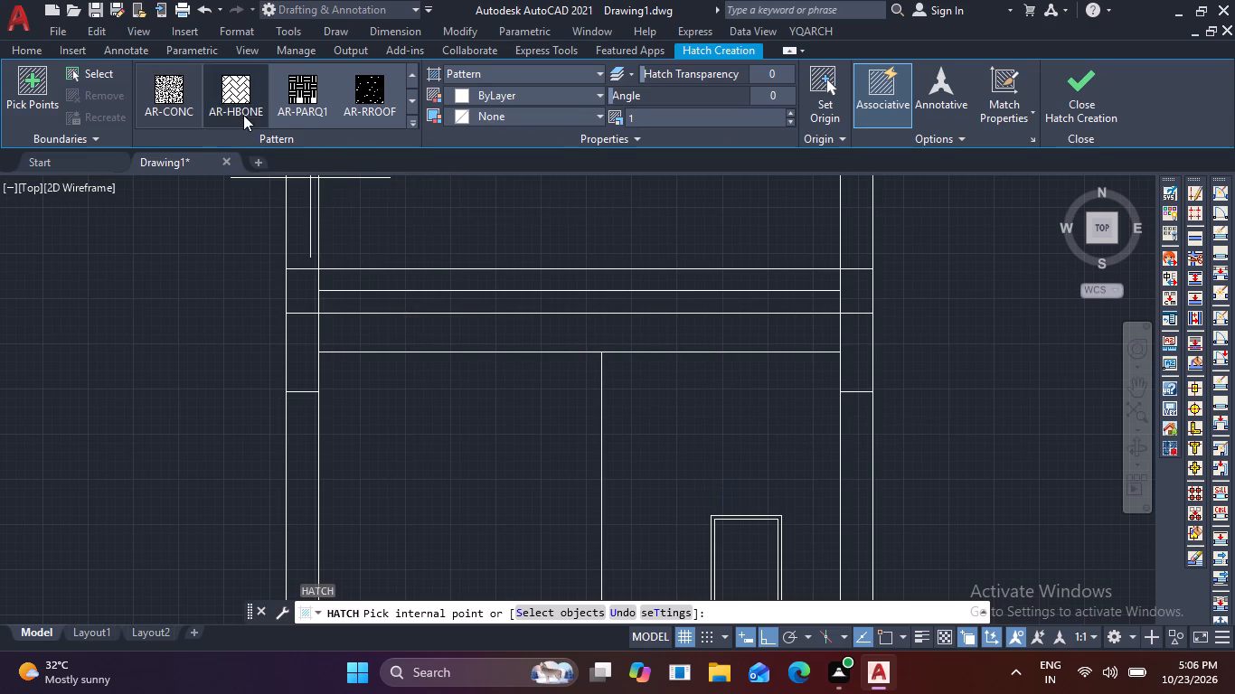
left_click(169, 91)
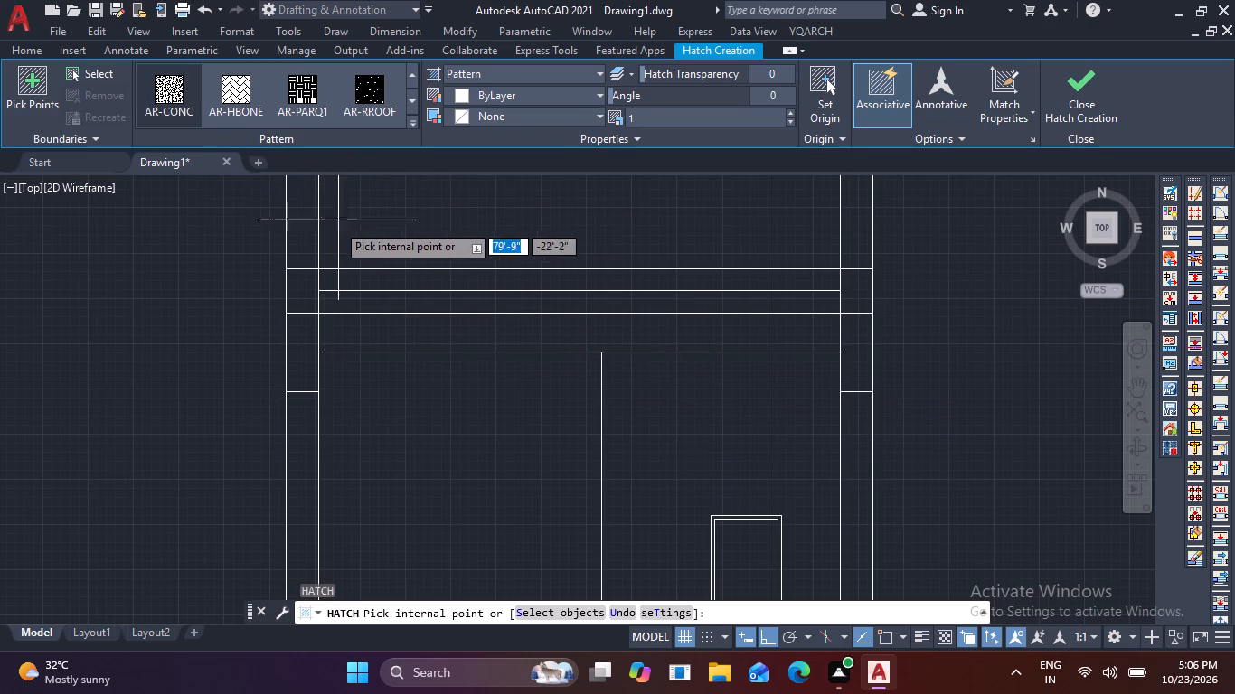
left_click(303, 290)
left_click(382, 280)
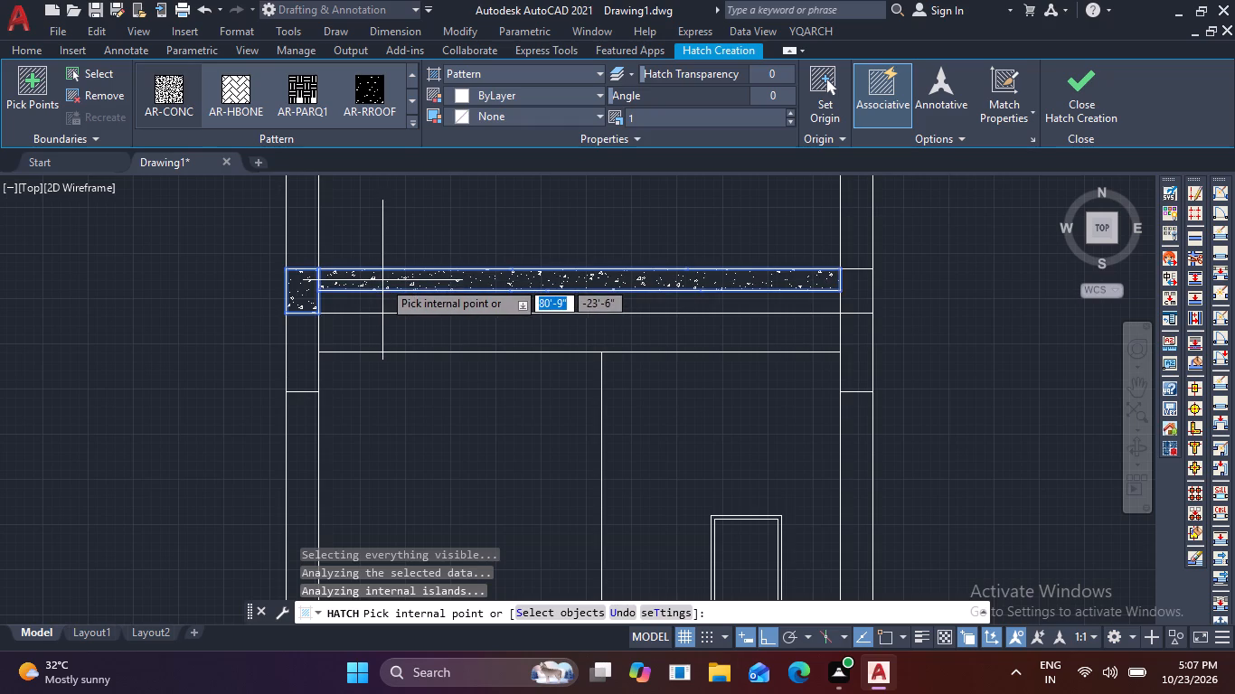
left_click(853, 279)
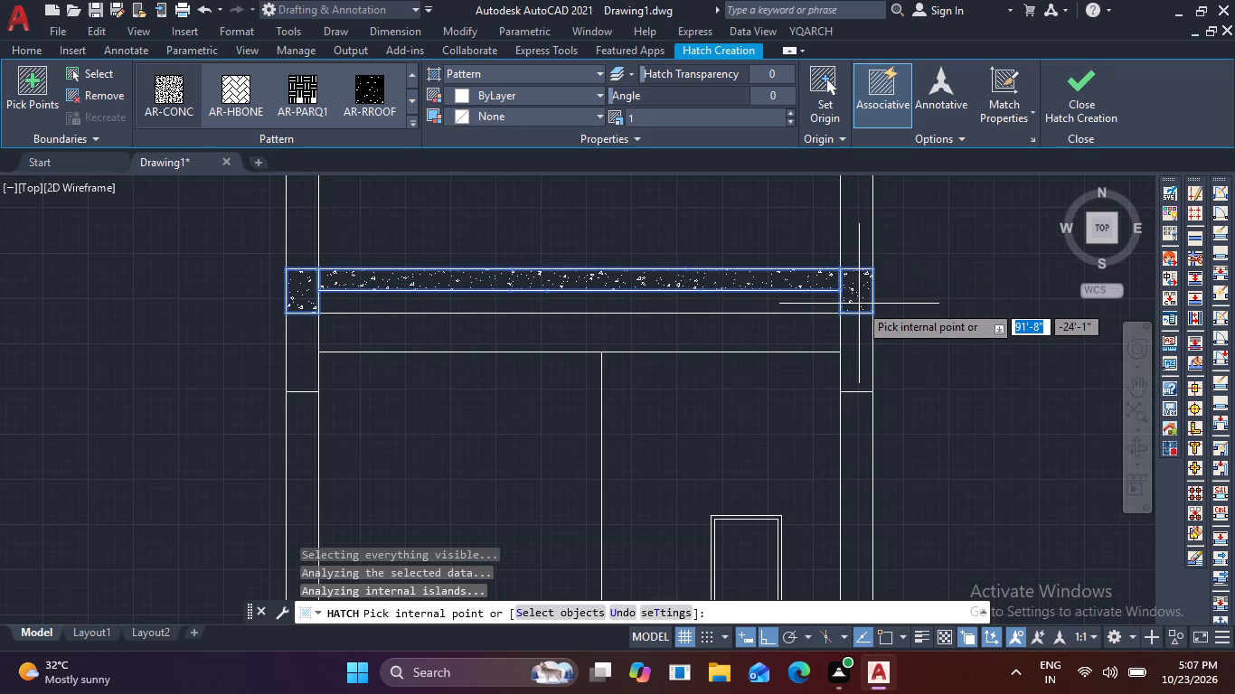
left_click(855, 344)
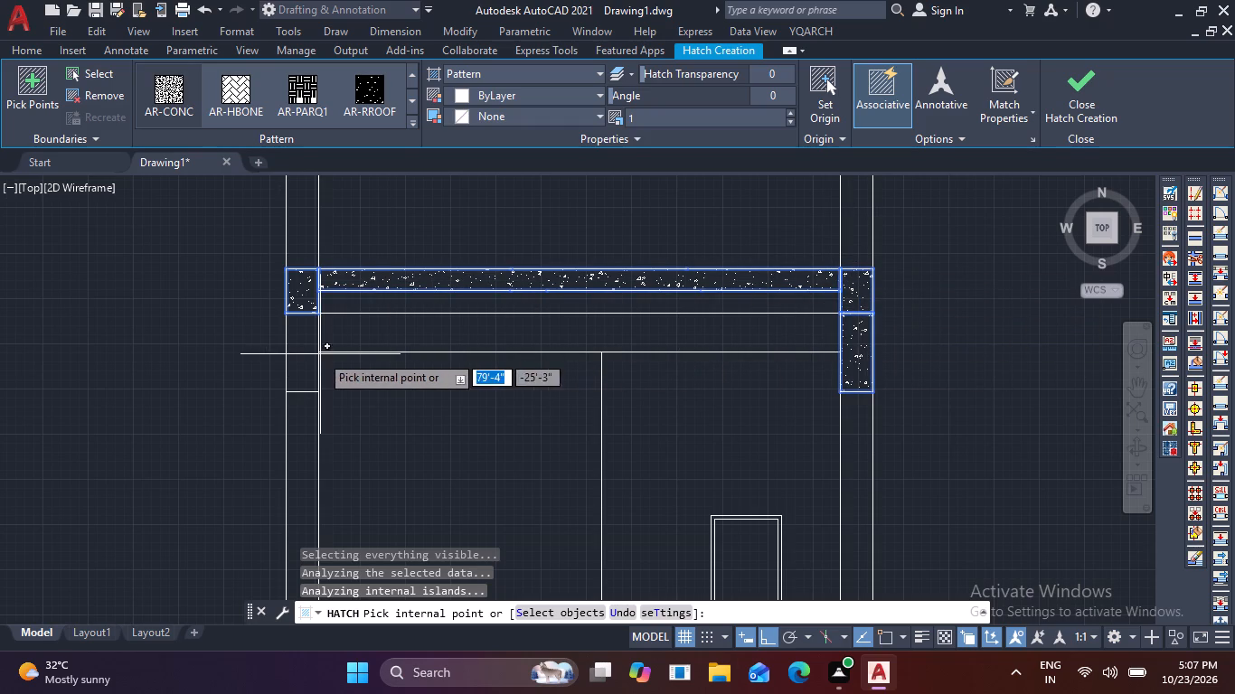
left_click(302, 352)
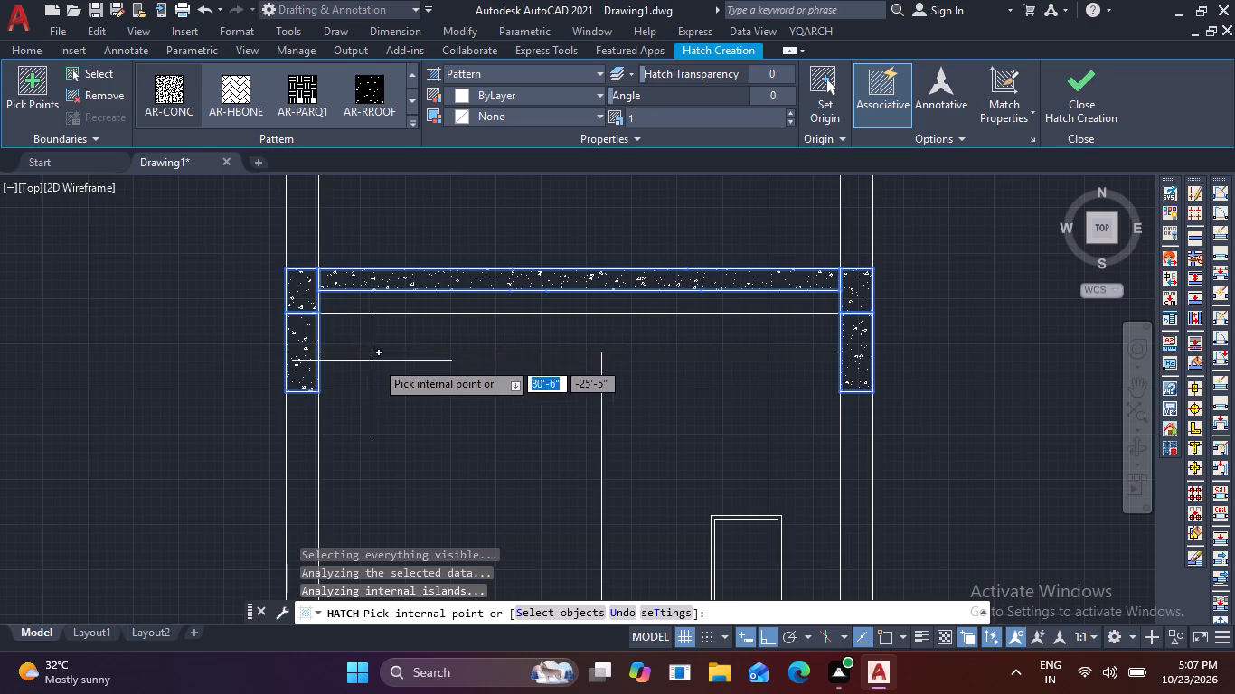
Hatch the lower floor slab on both sides of the stair and the beam areas below it in both walls with AR-CONC at scale 1.
scroll(436, 353, "down", 3)
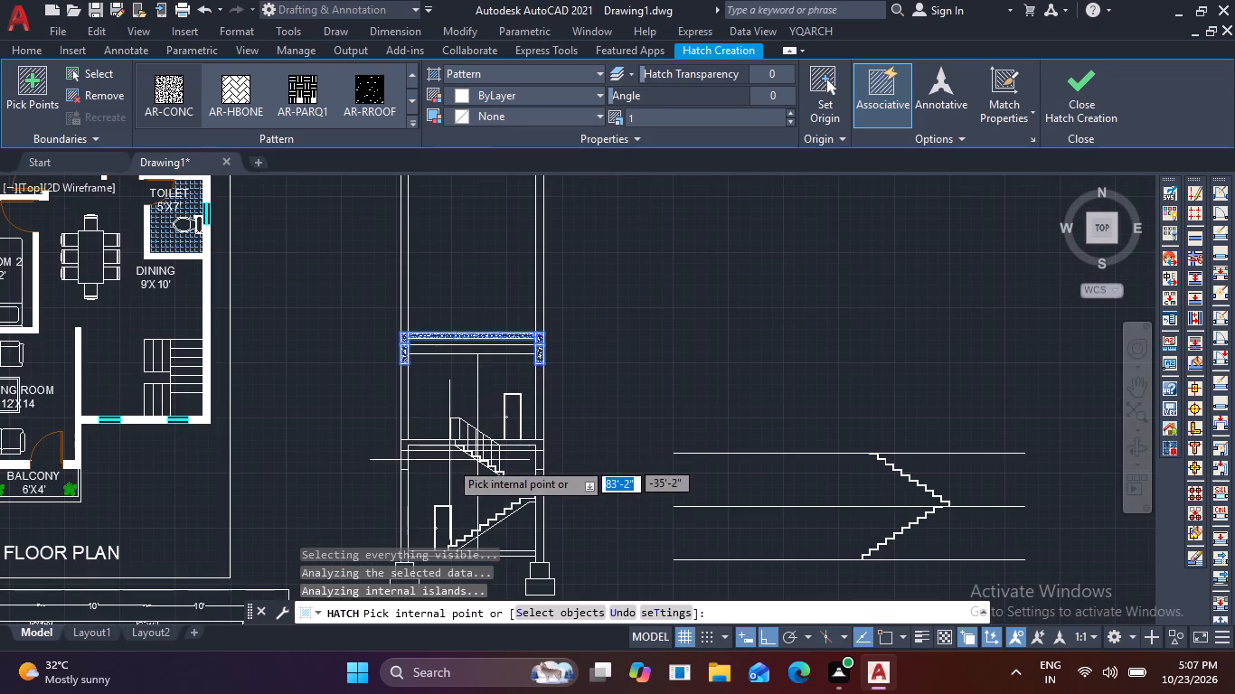
scroll(449, 461, "up", 3)
left_click(260, 399)
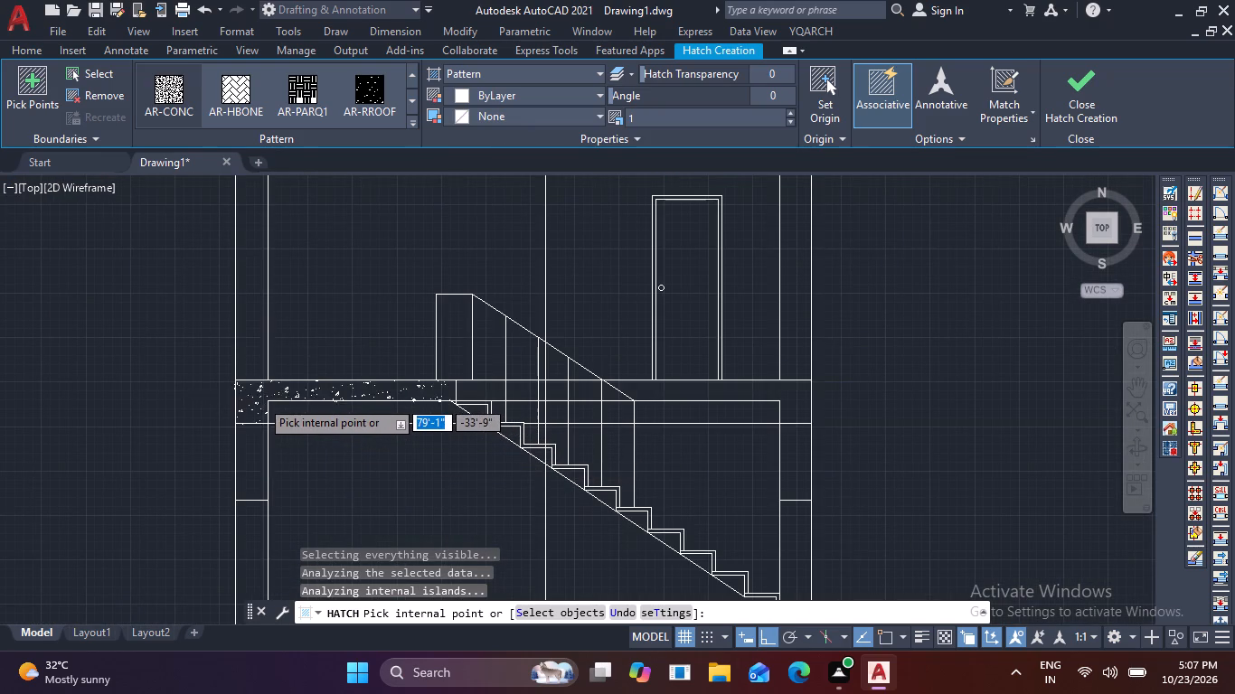
left_click(709, 394)
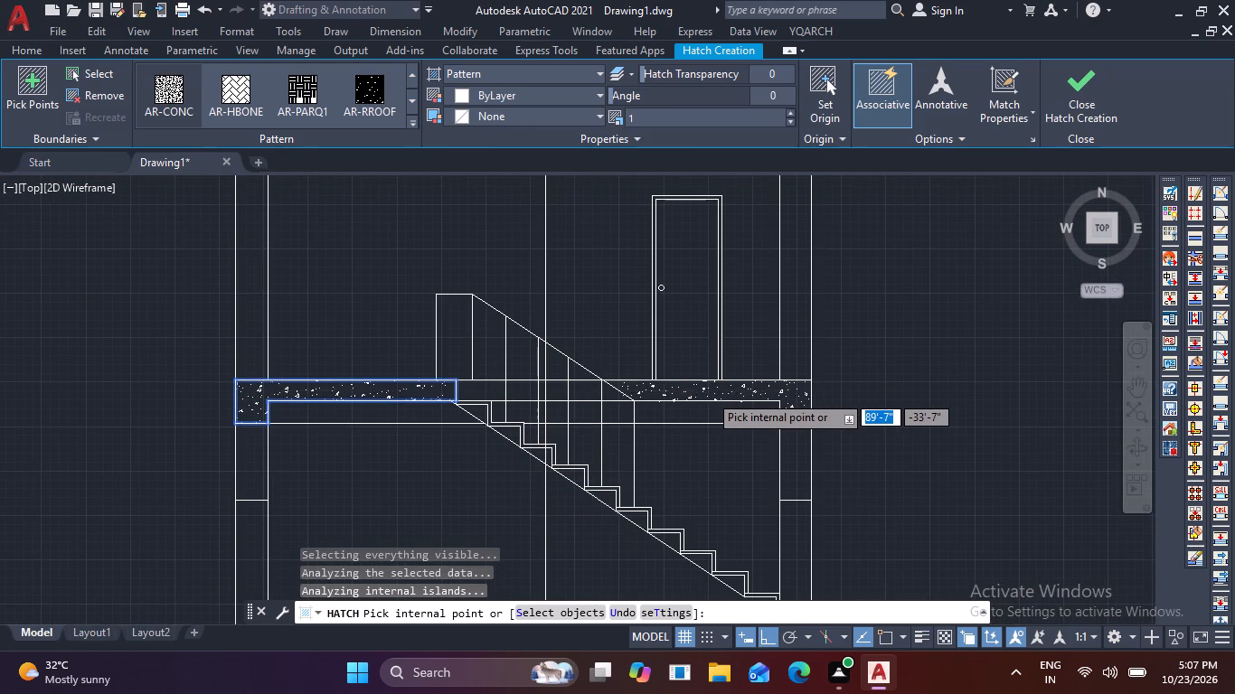
left_click(789, 464)
left_click(254, 465)
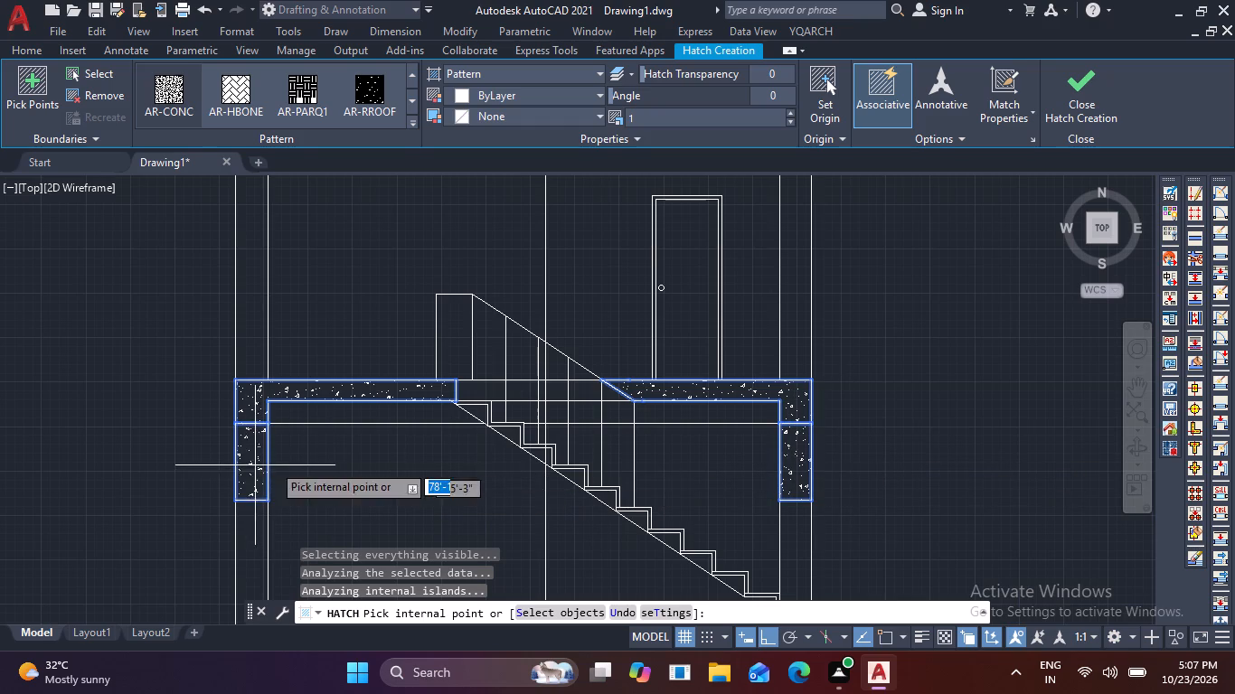
left_click(1080, 115)
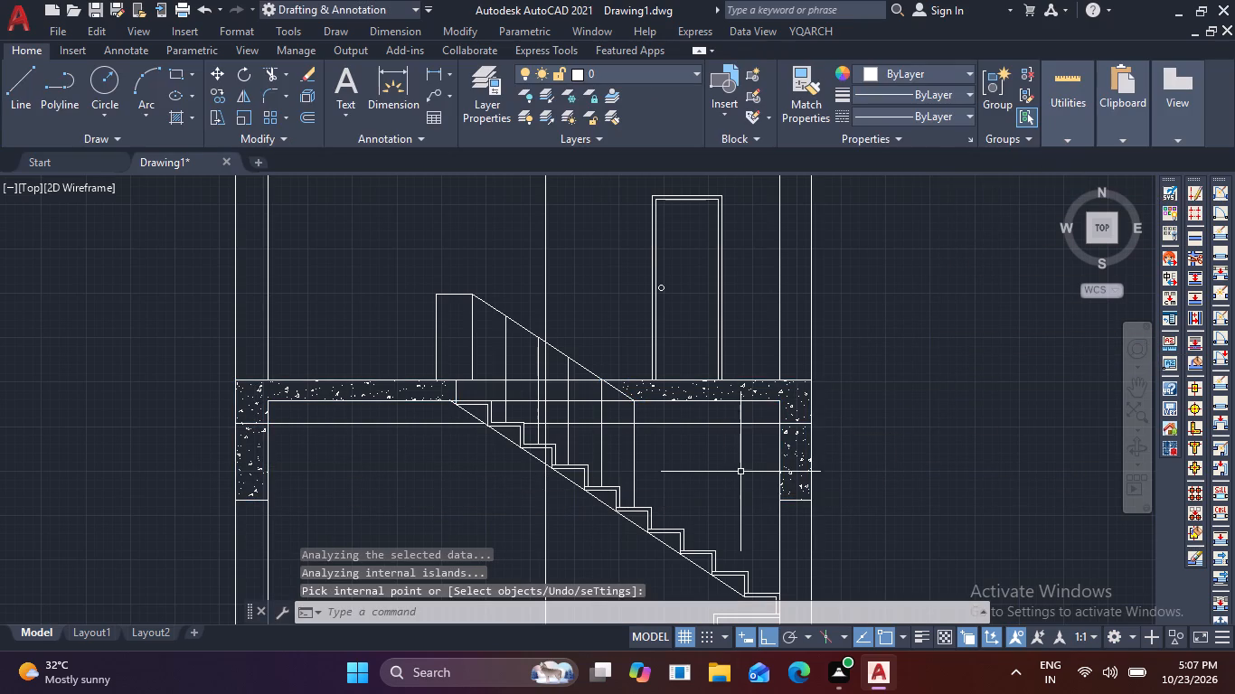
Hatch the strips directly beneath the lower slab's two portions and beneath the upper slab with the AR-SAND pattern at scale 1.
key("space")
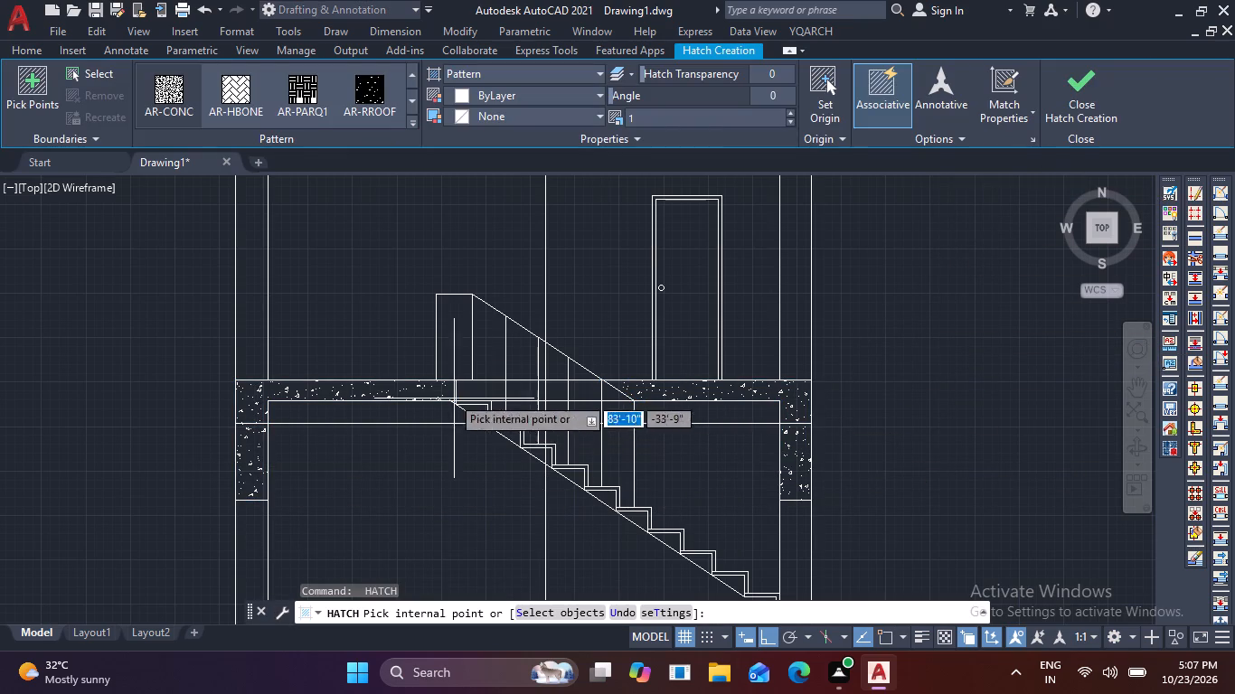
left_click(411, 124)
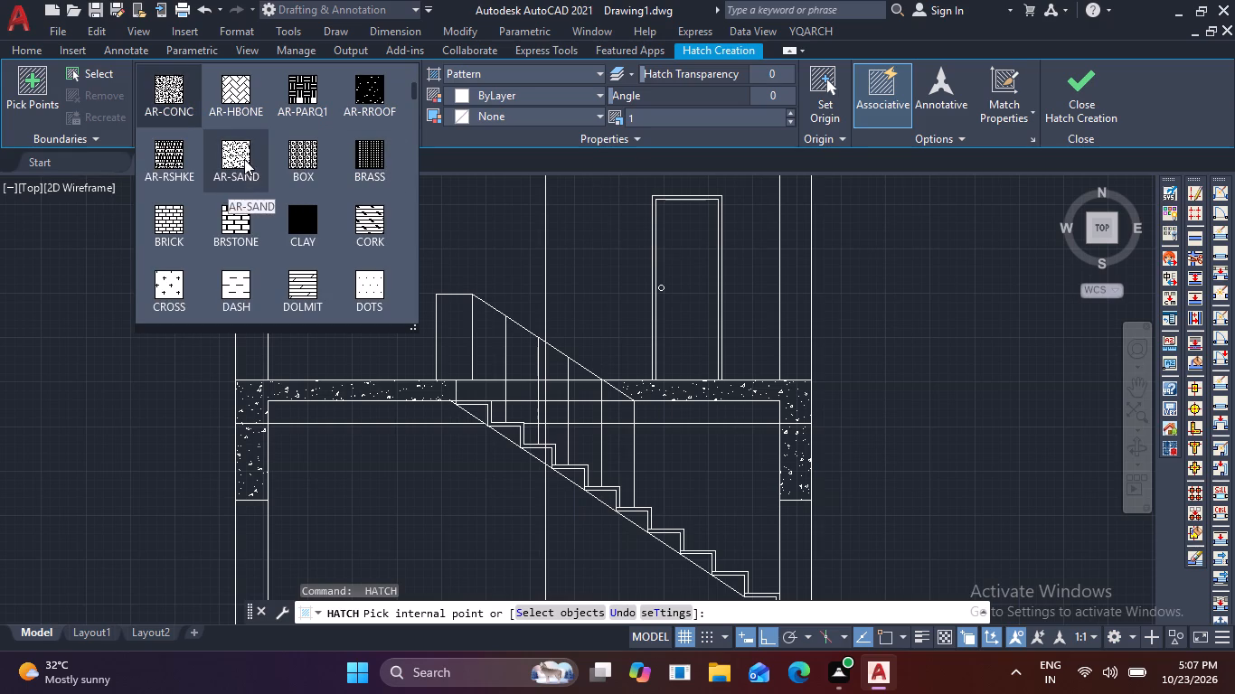
left_click(244, 159)
left_click(350, 410)
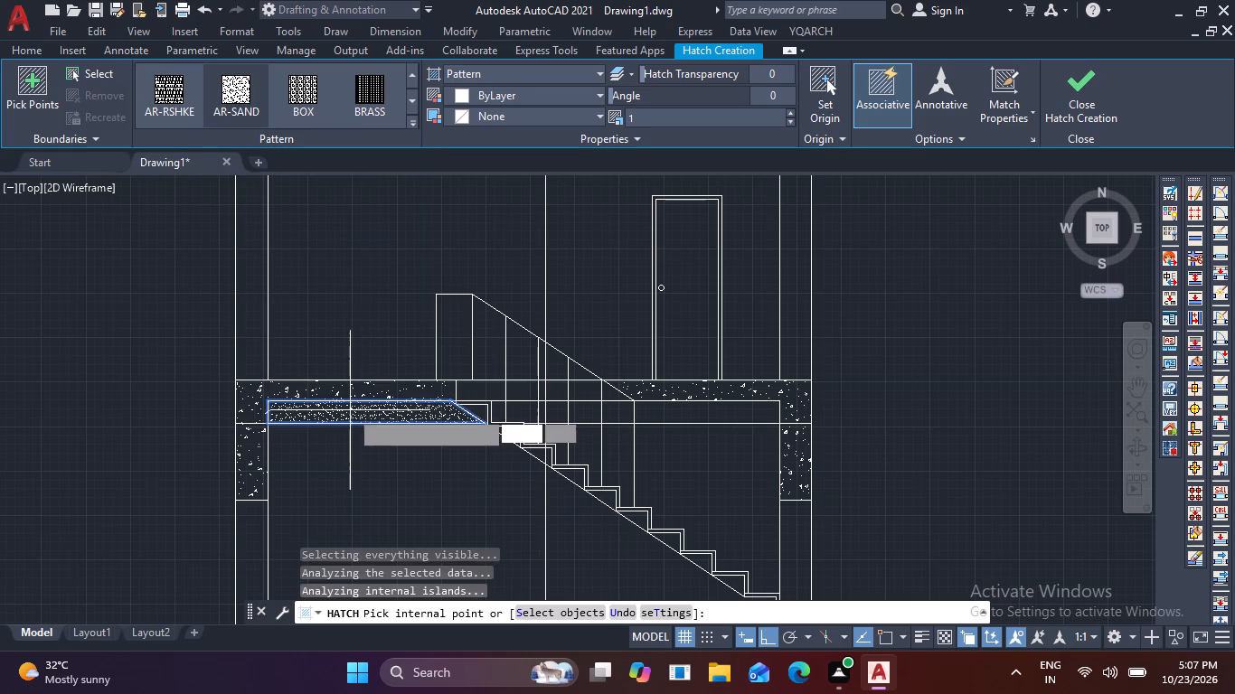
left_click(702, 407)
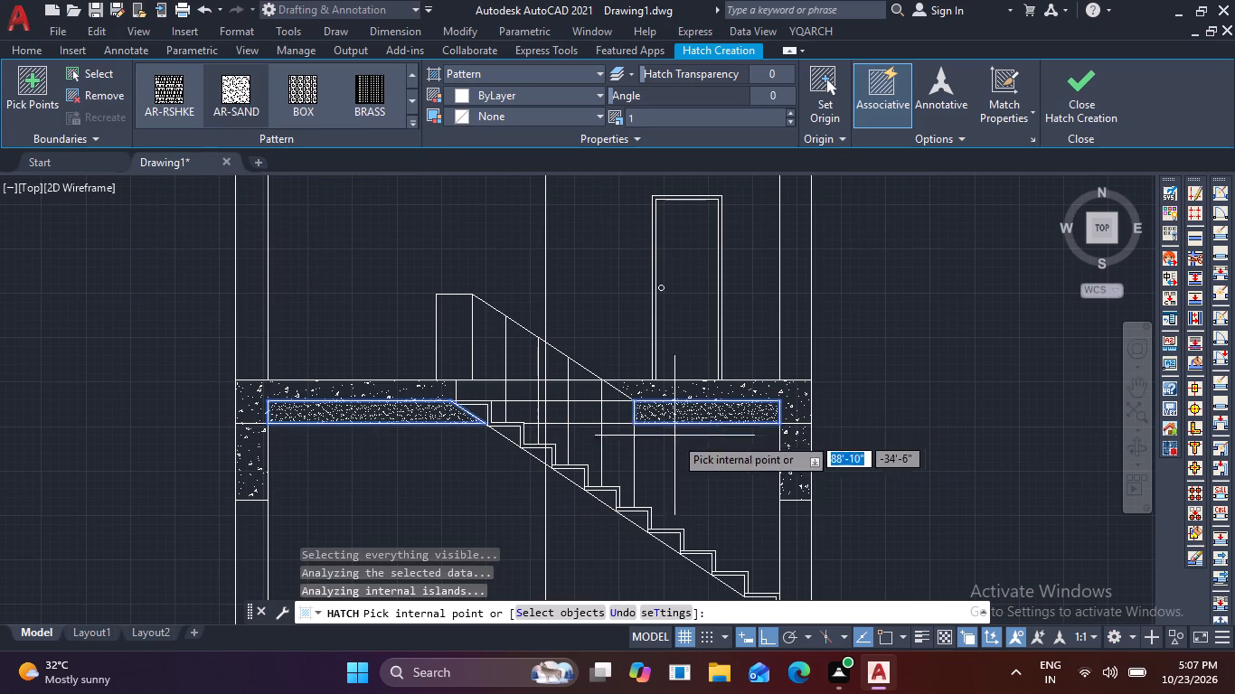
scroll(684, 448, "down", 3)
scroll(602, 351, "up", 4)
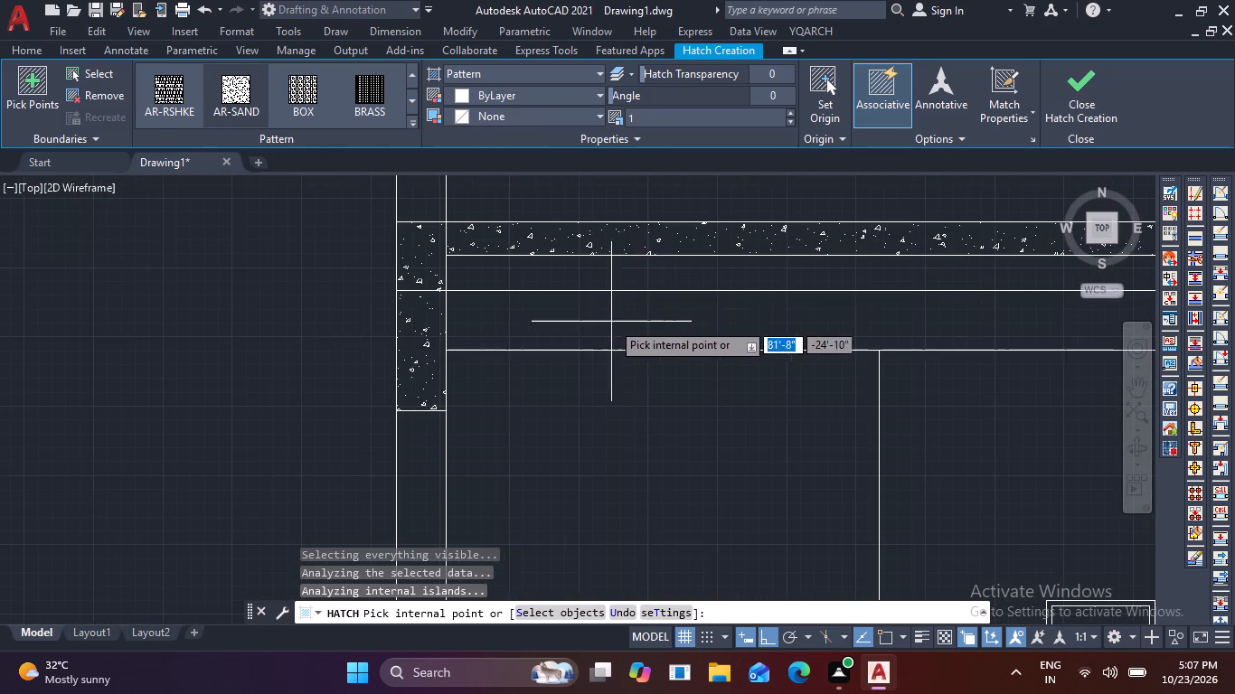
left_click(685, 273)
scroll(686, 282, "down", 2)
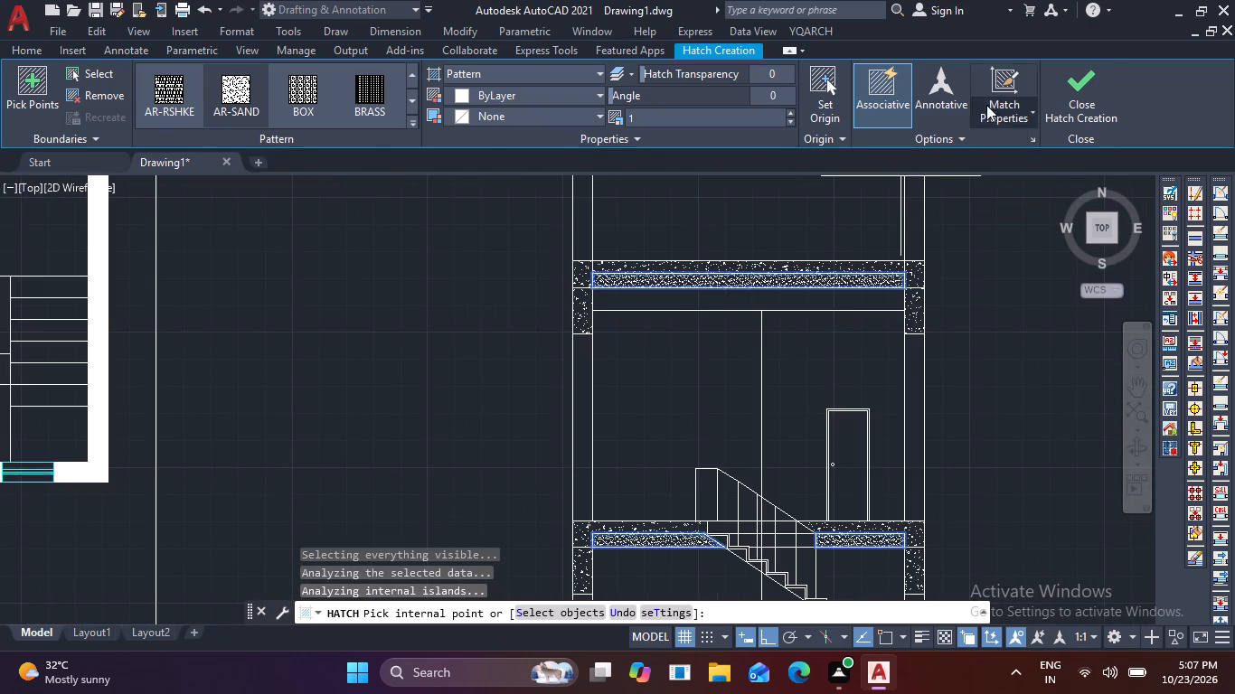
left_click(1084, 105)
Start a new hatch using the GR_CURVED gradient pattern.
middle_click_drag(757, 384, 489, 382)
type("h")
key("space")
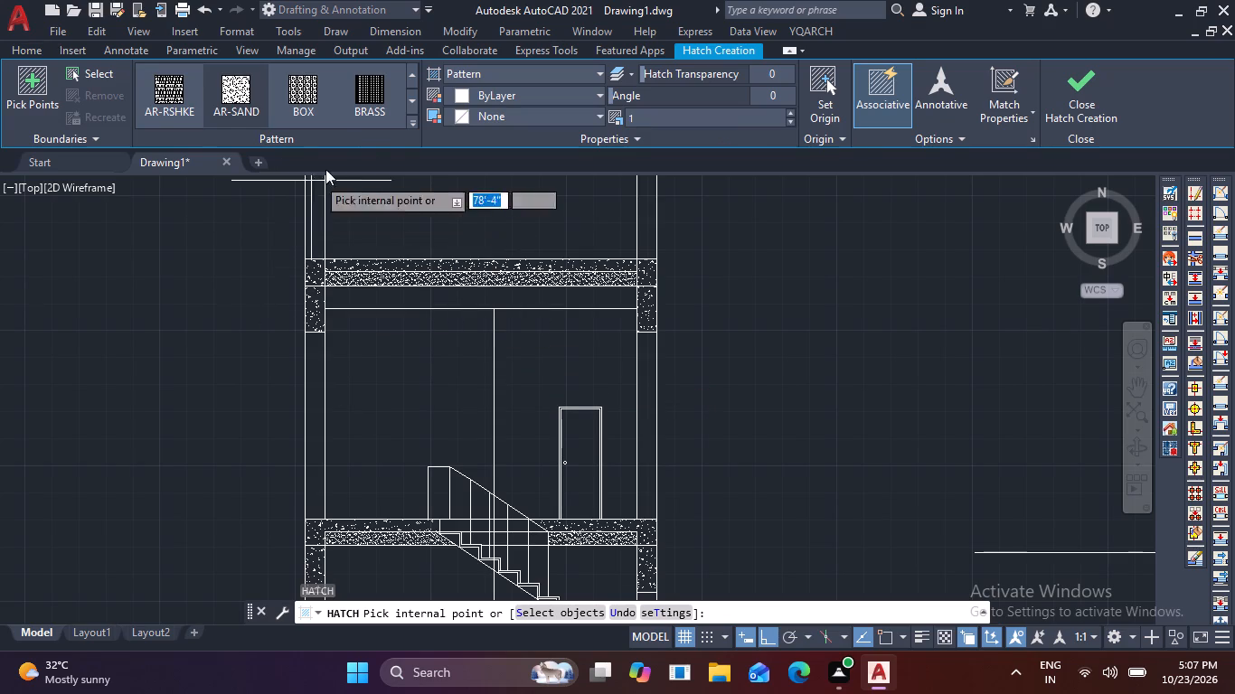
left_click(418, 126)
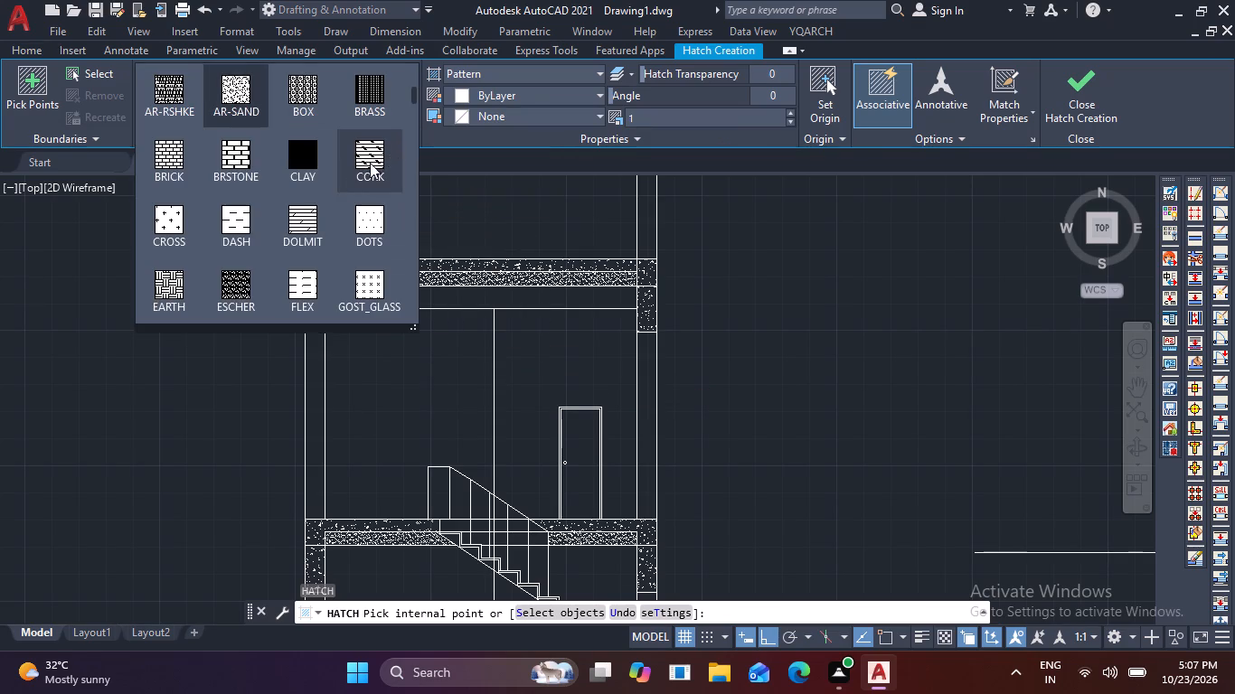
scroll(303, 197, "down", 4)
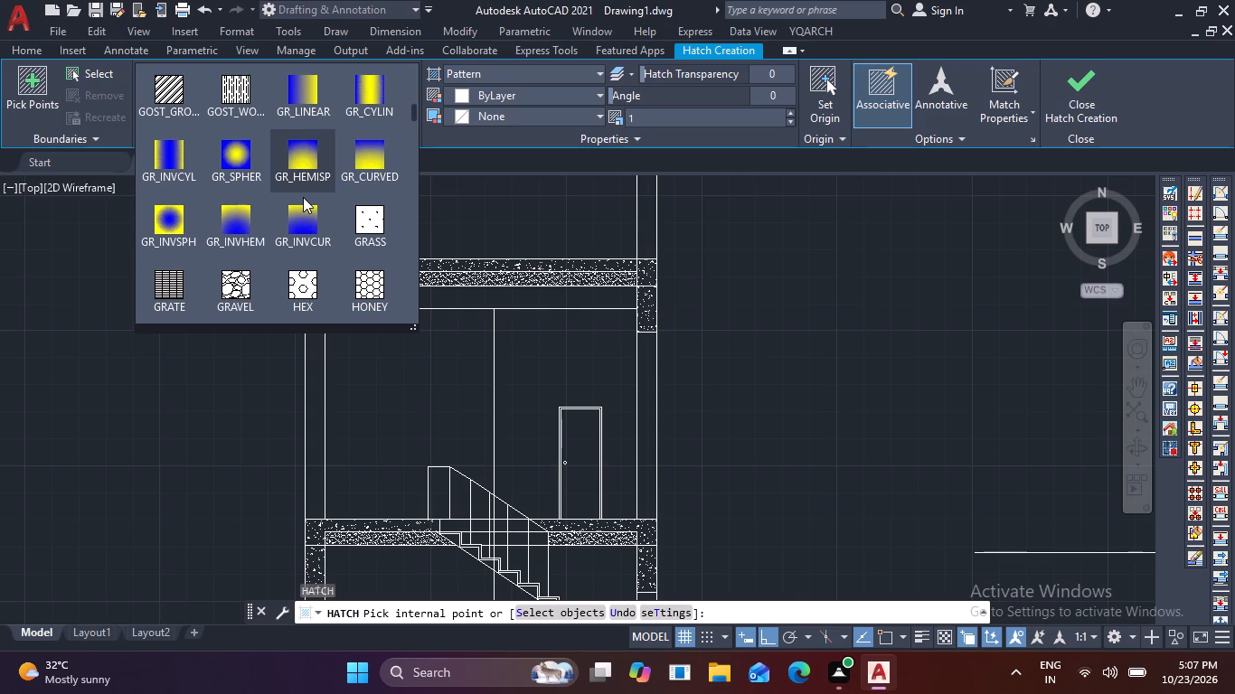
left_click(373, 160)
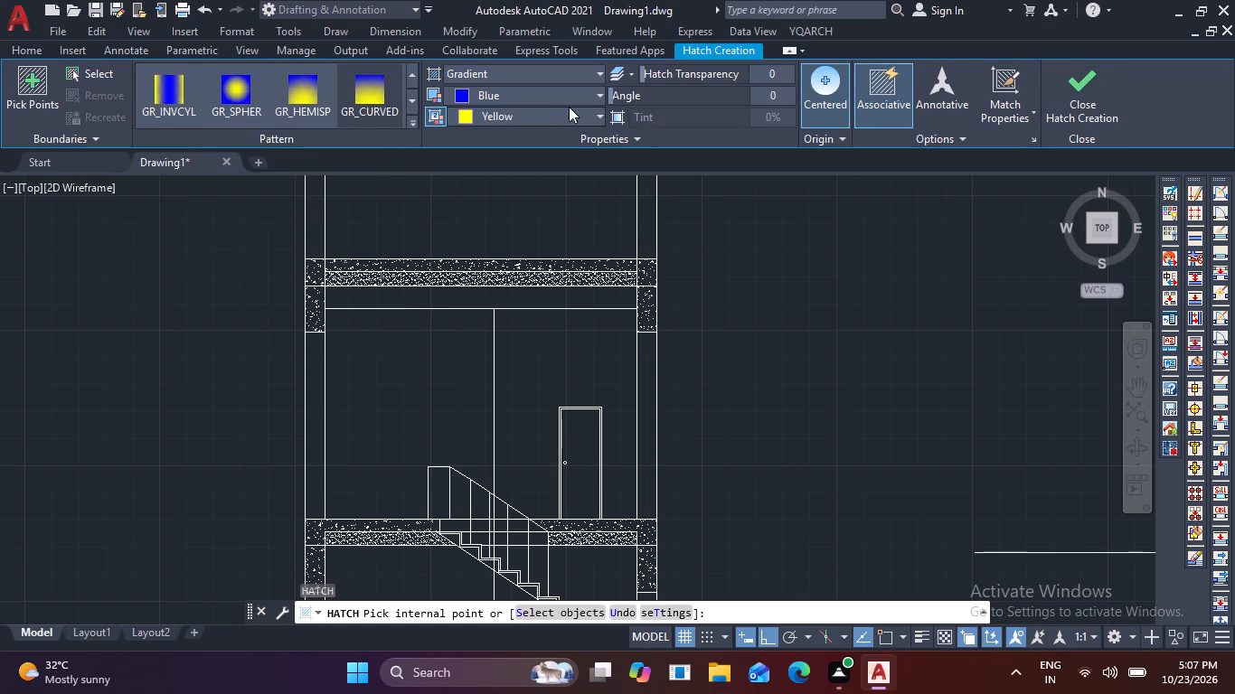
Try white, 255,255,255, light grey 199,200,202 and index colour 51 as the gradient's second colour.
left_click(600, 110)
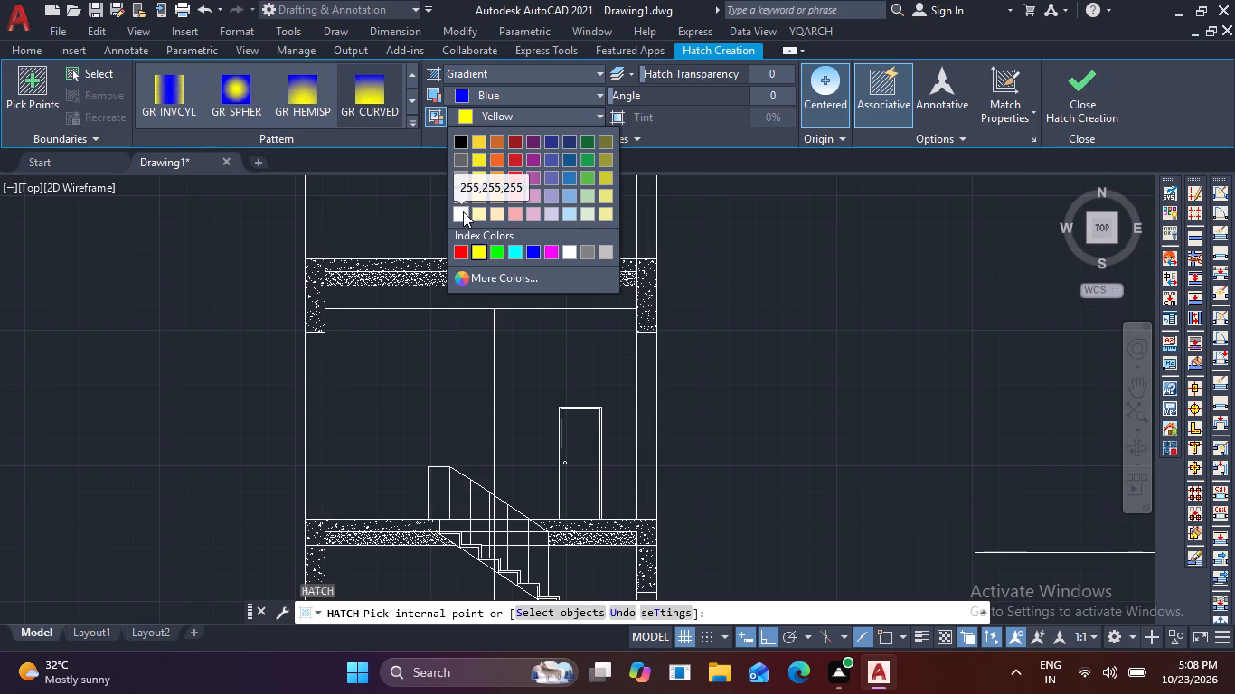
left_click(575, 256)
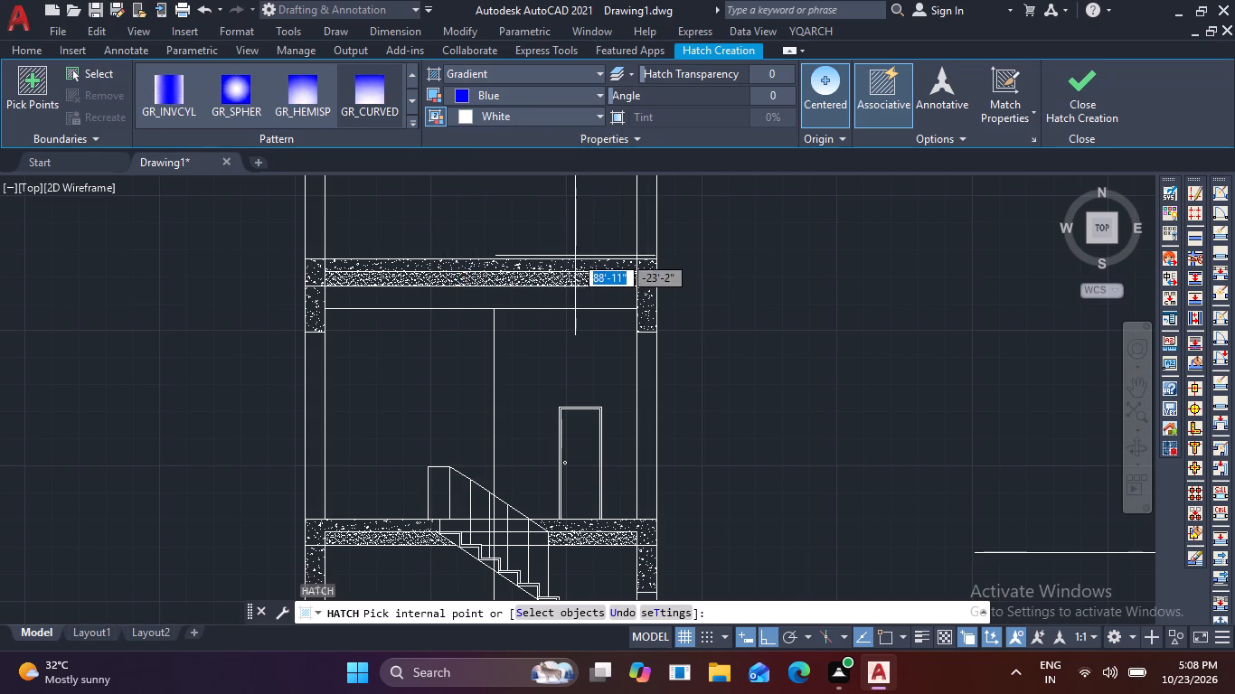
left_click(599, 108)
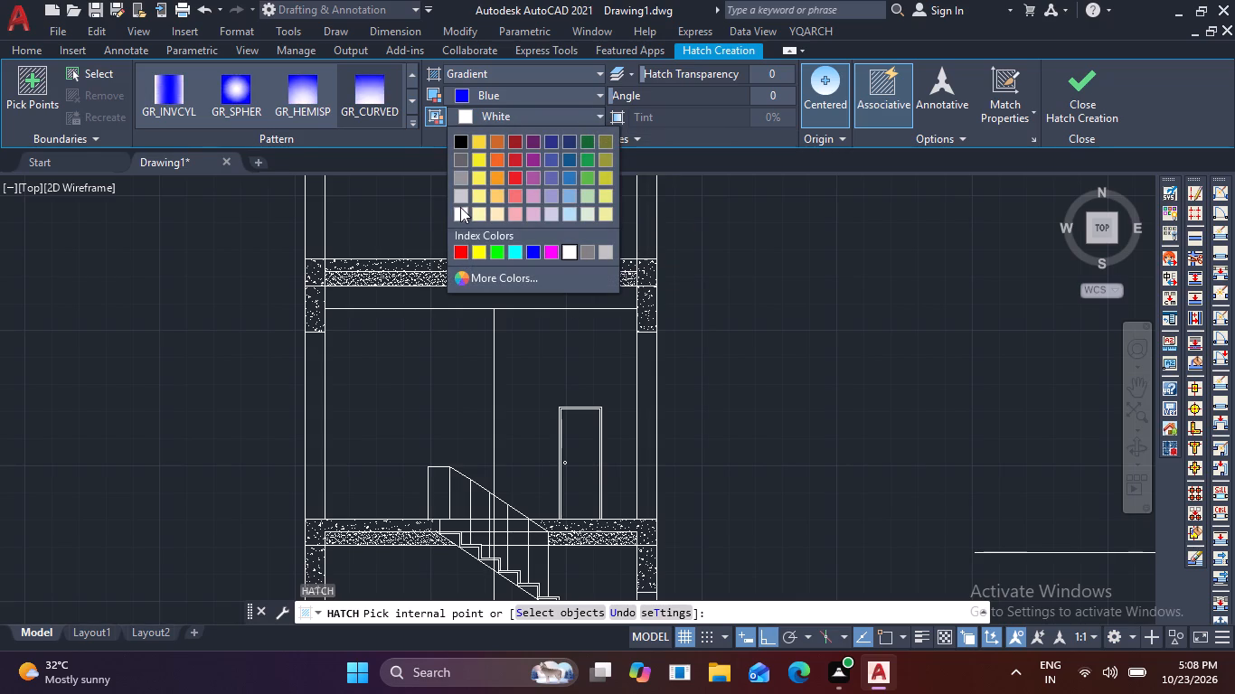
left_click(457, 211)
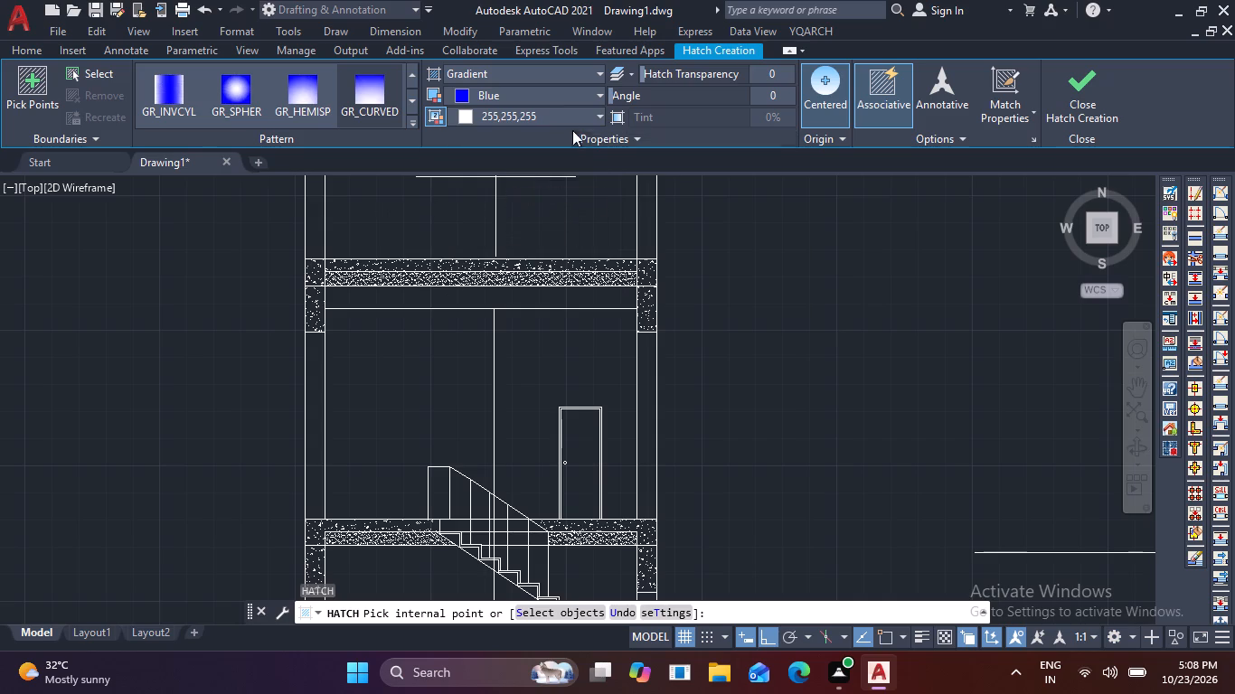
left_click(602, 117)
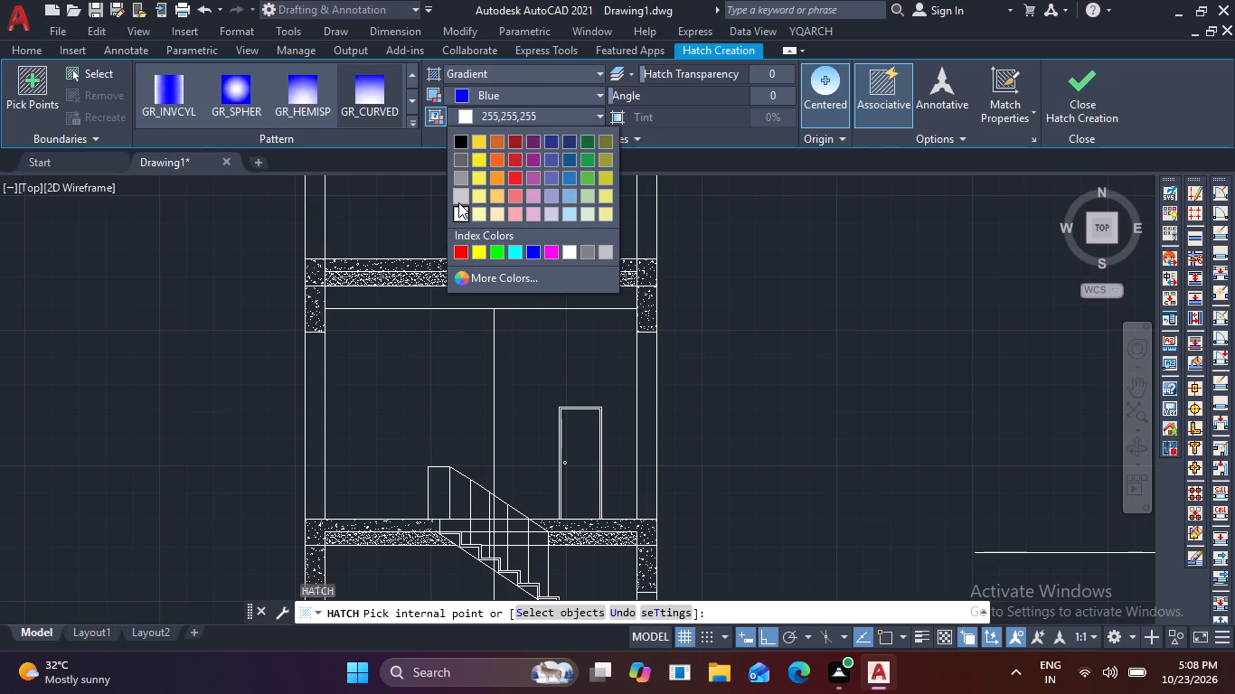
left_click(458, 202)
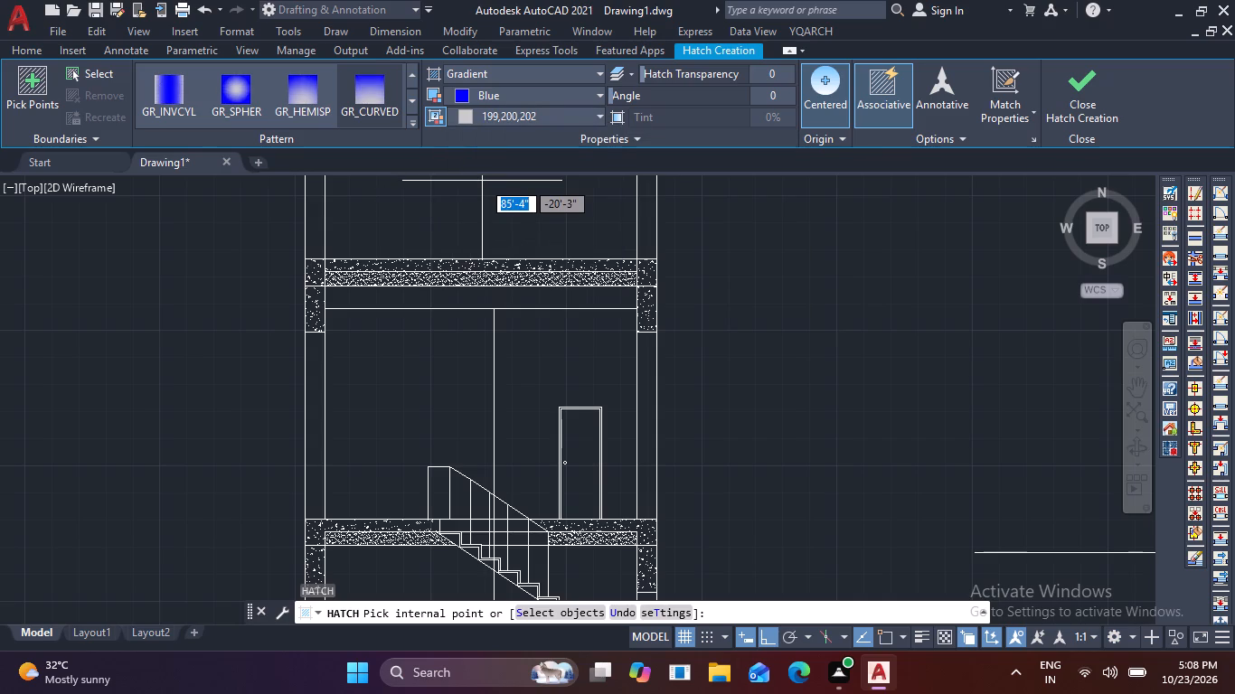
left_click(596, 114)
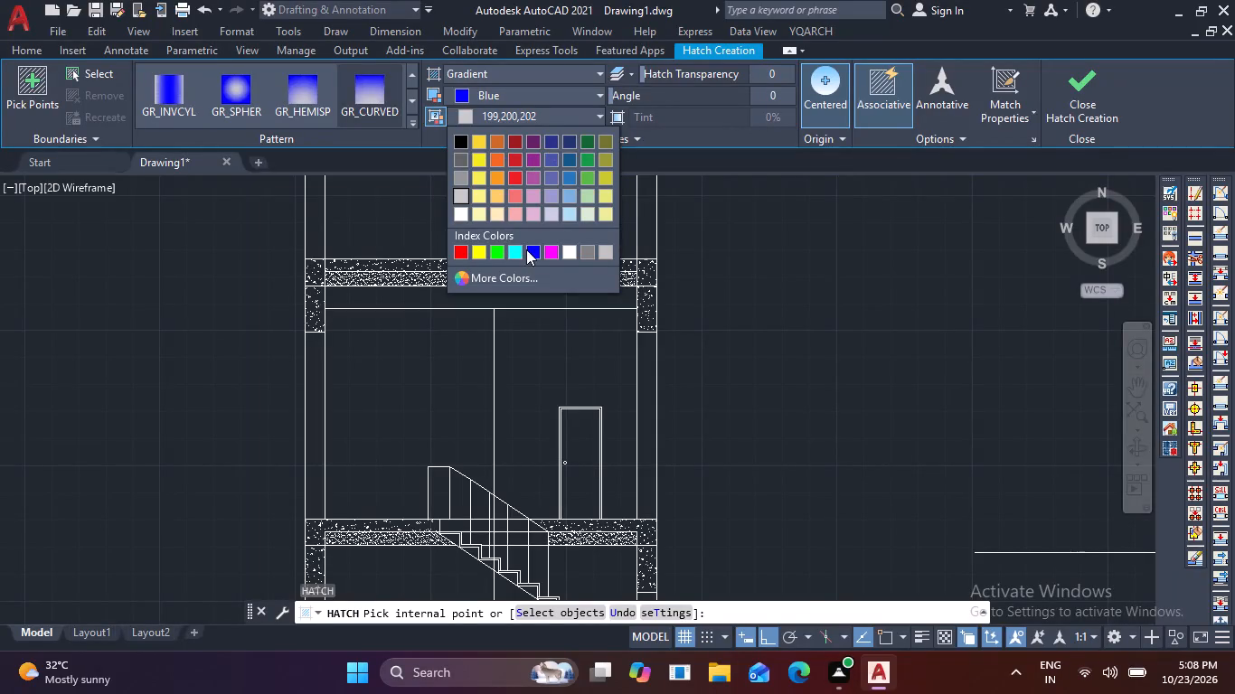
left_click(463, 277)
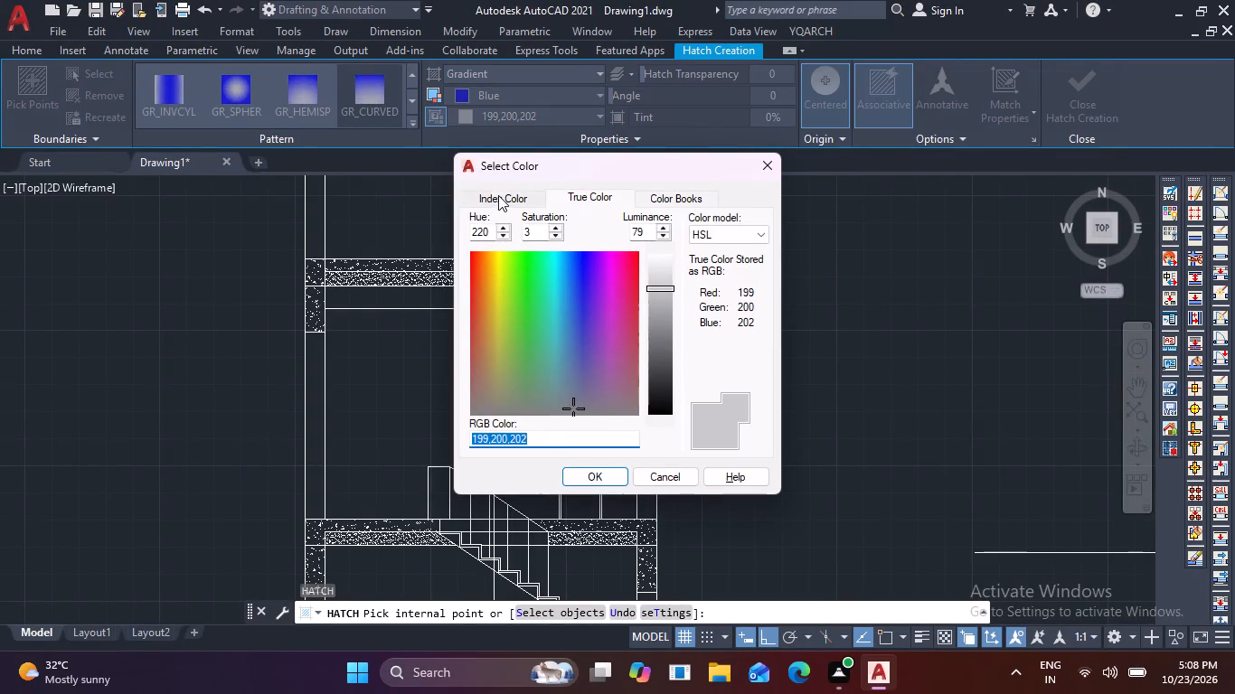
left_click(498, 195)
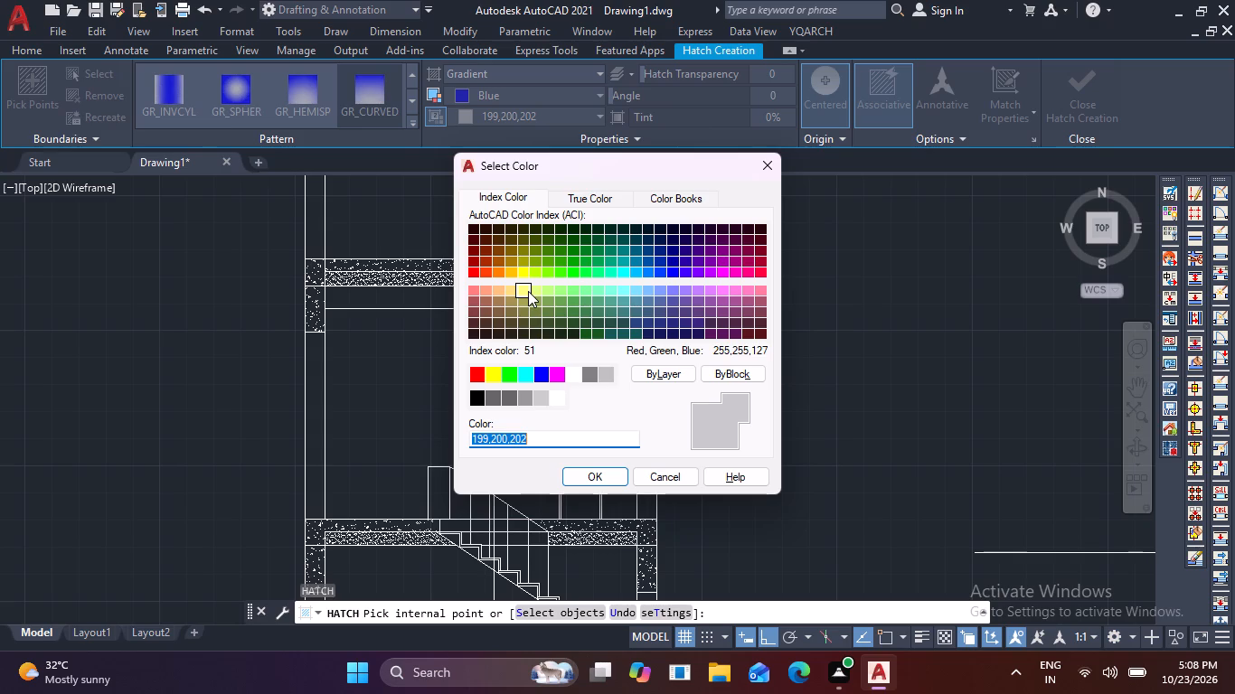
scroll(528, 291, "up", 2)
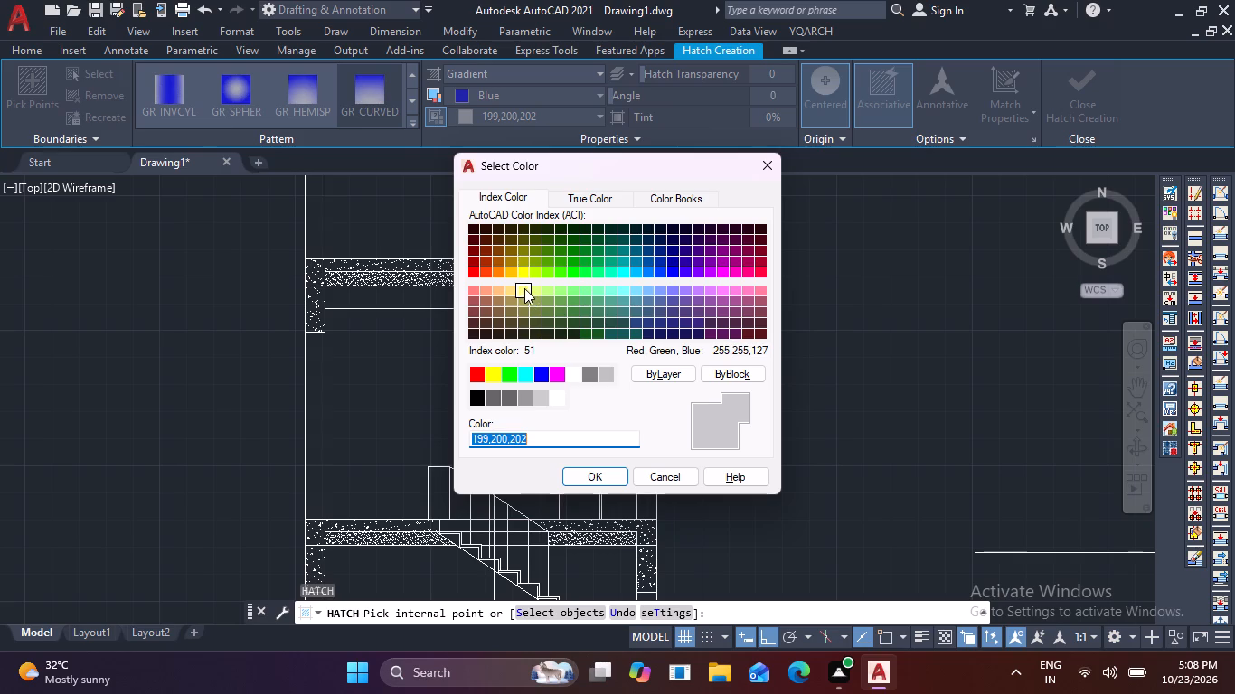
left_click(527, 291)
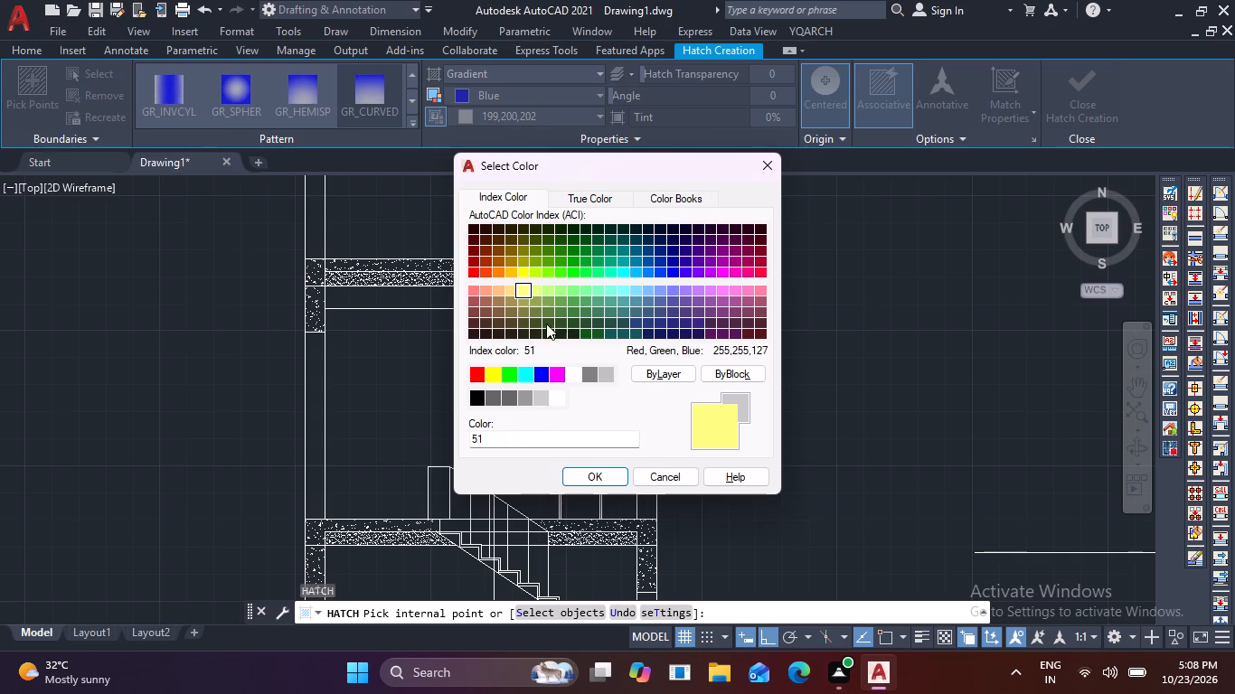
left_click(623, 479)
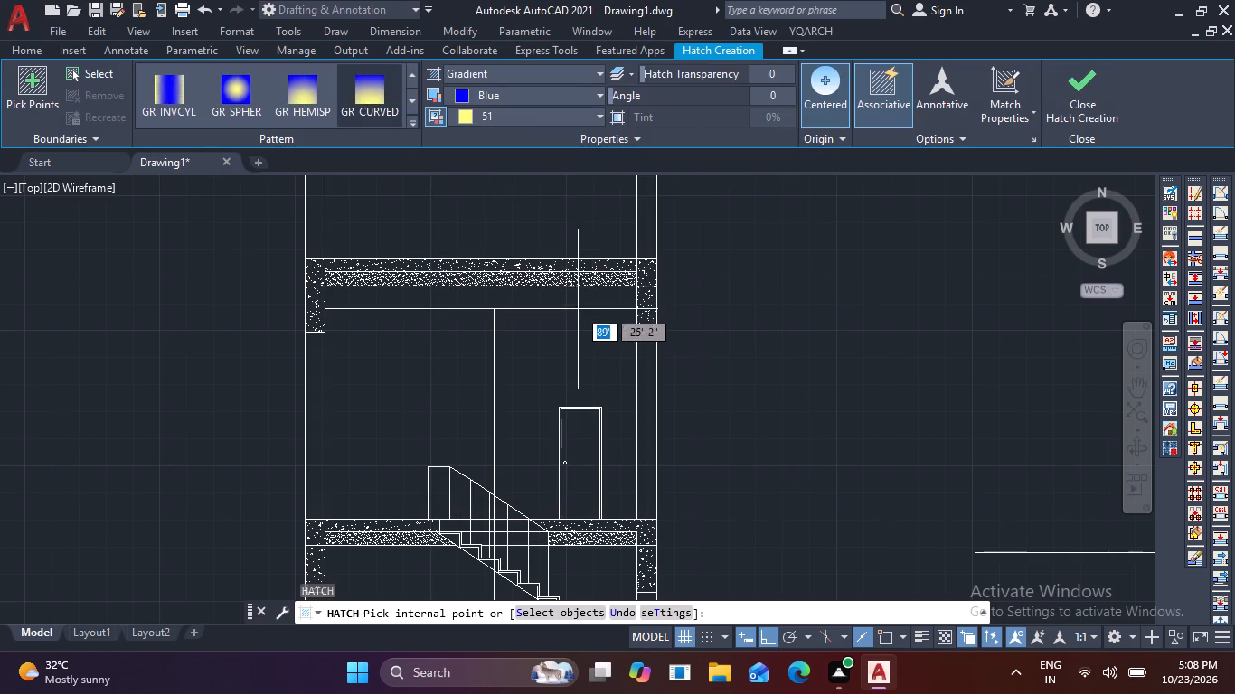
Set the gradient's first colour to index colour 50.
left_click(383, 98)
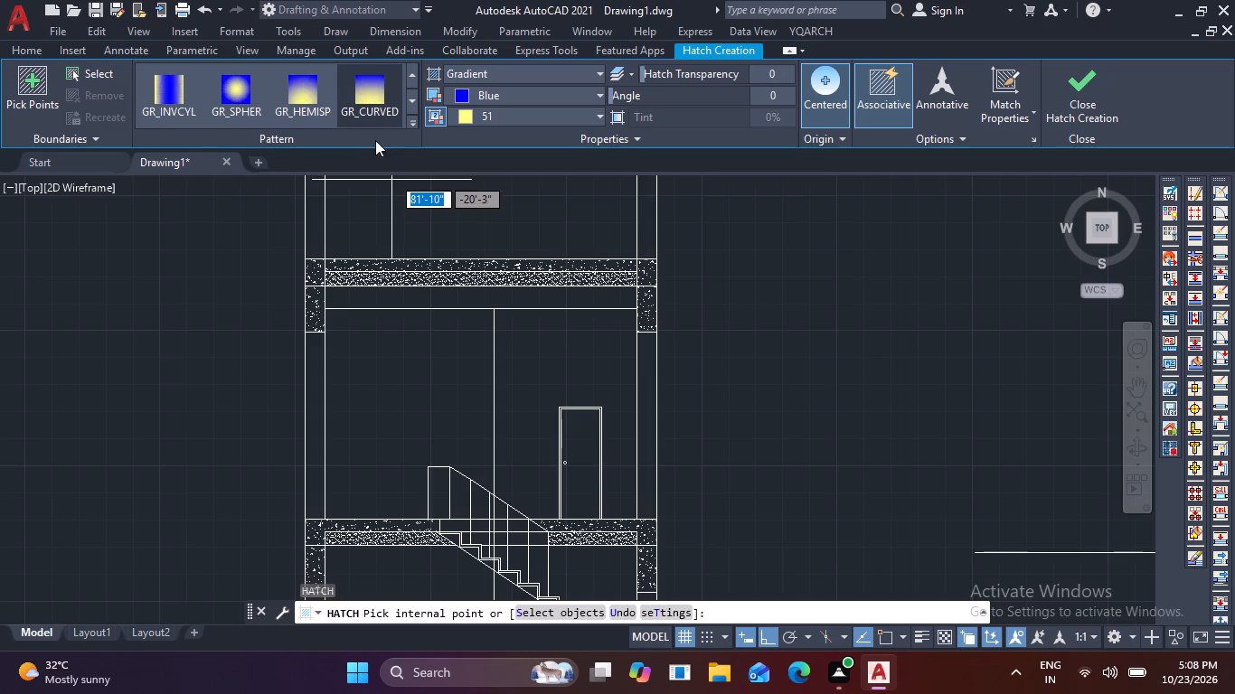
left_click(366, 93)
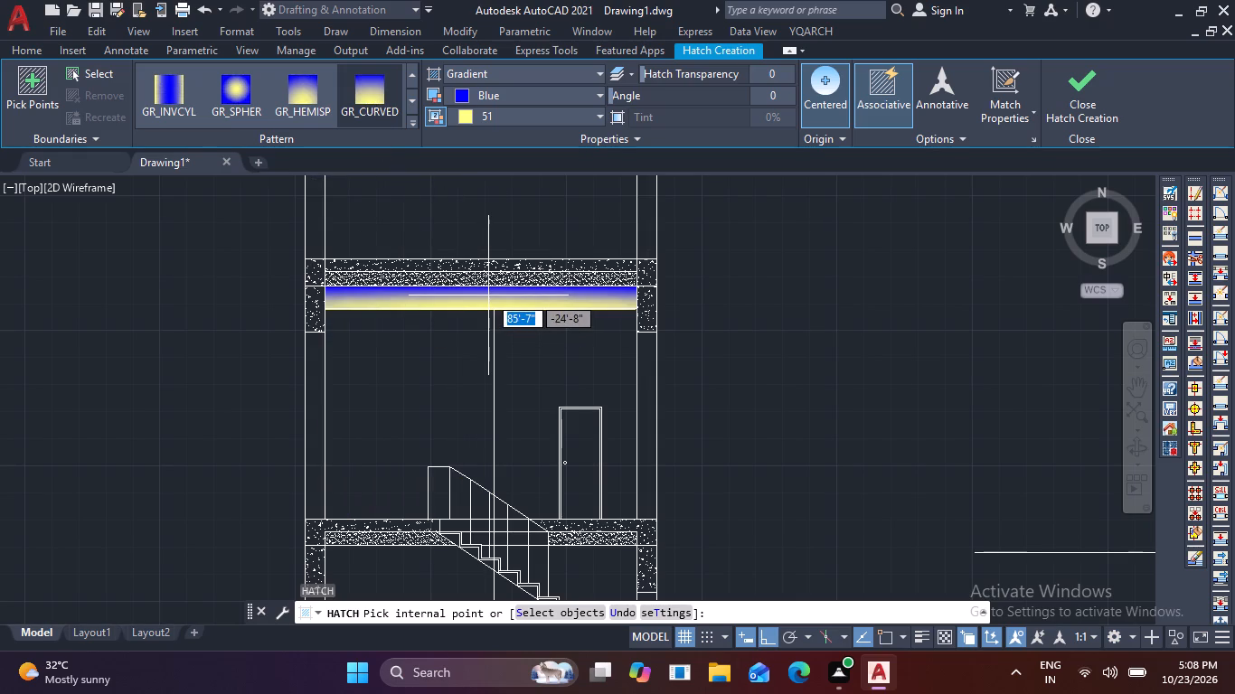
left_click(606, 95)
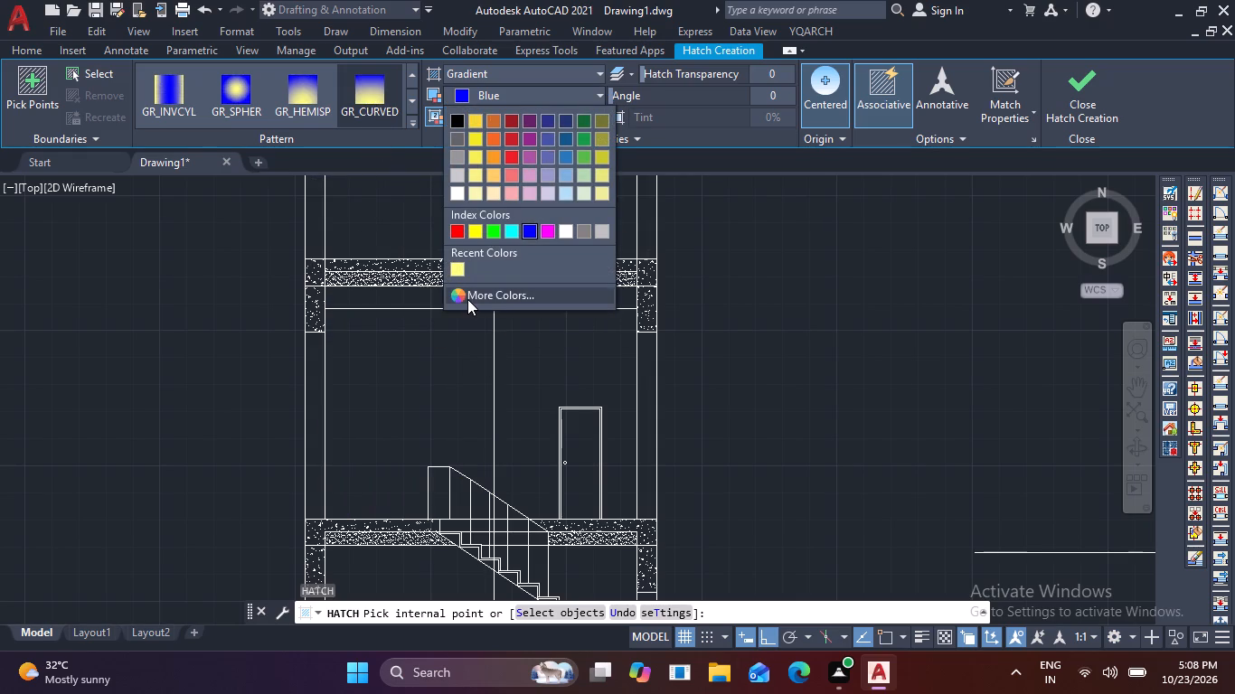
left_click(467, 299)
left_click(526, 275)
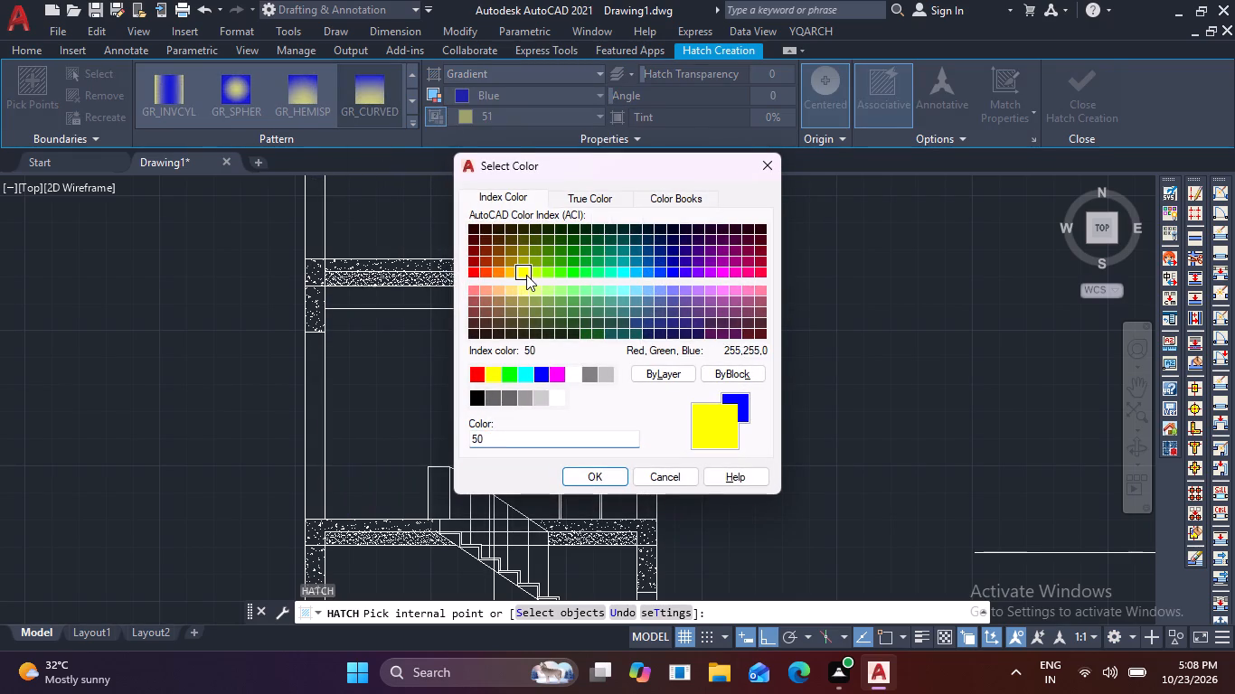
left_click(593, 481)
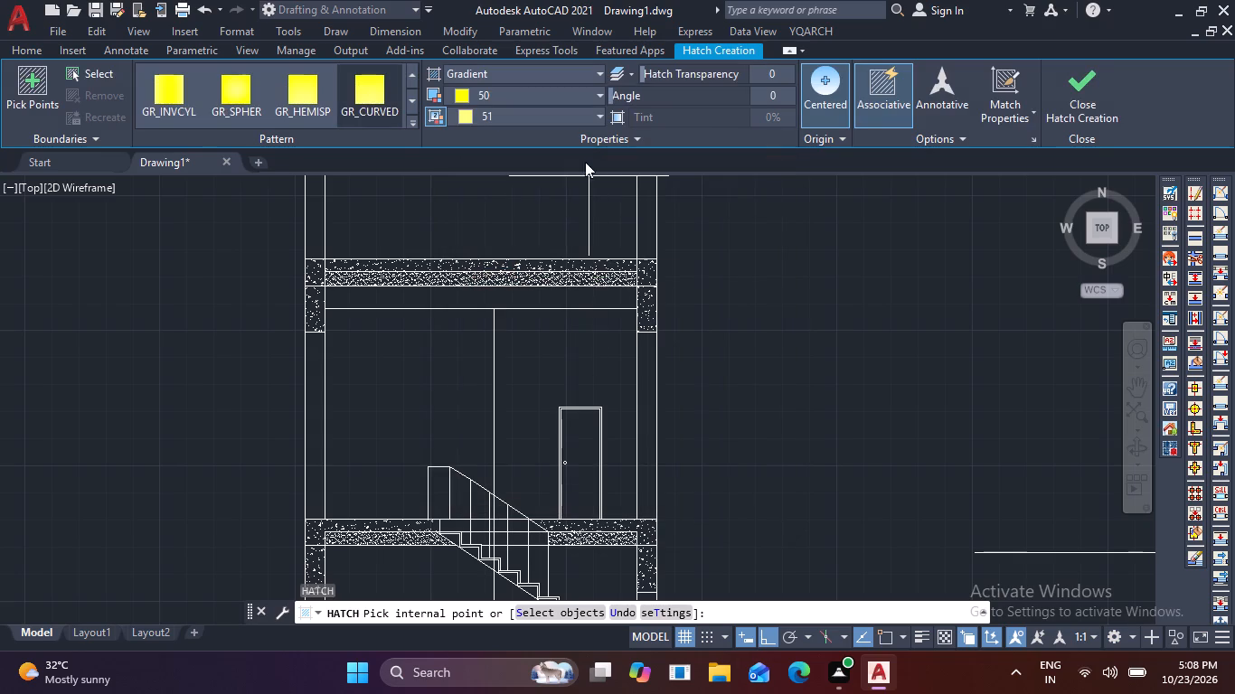
Fill the band beneath the upper slab's sand strip with a GR_CURVED gradient using colours 199,200,202 and white 255,255,255.
left_click(595, 116)
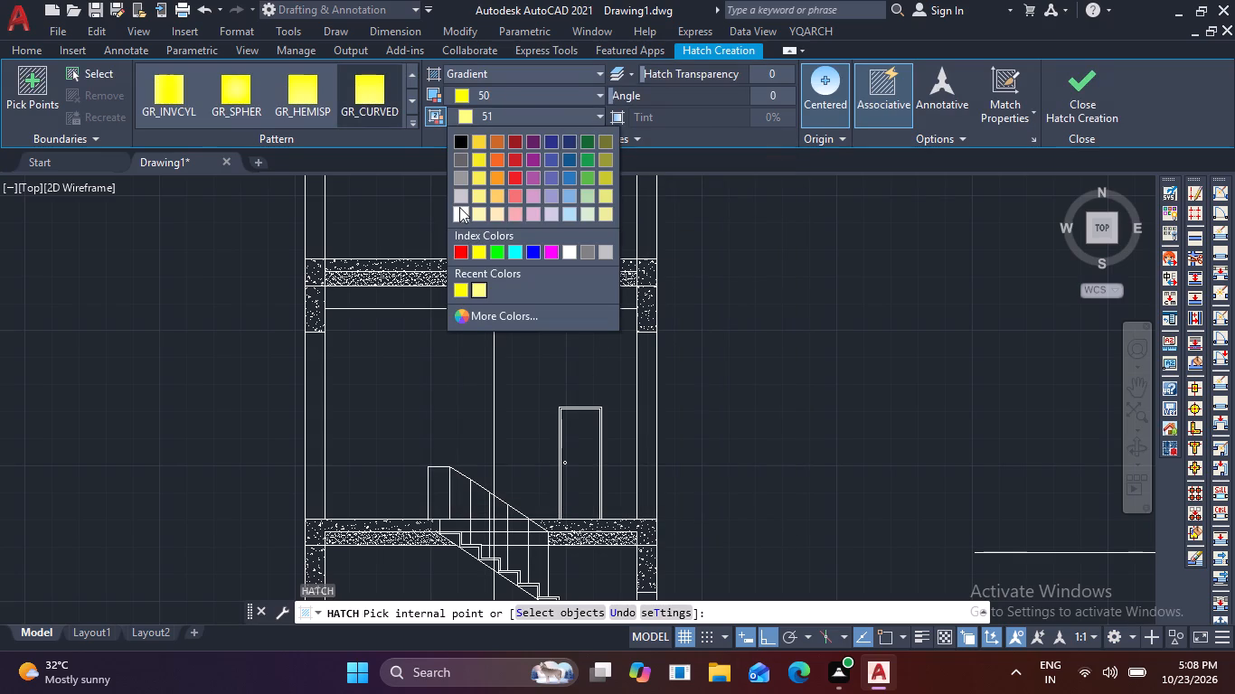
left_click(459, 206)
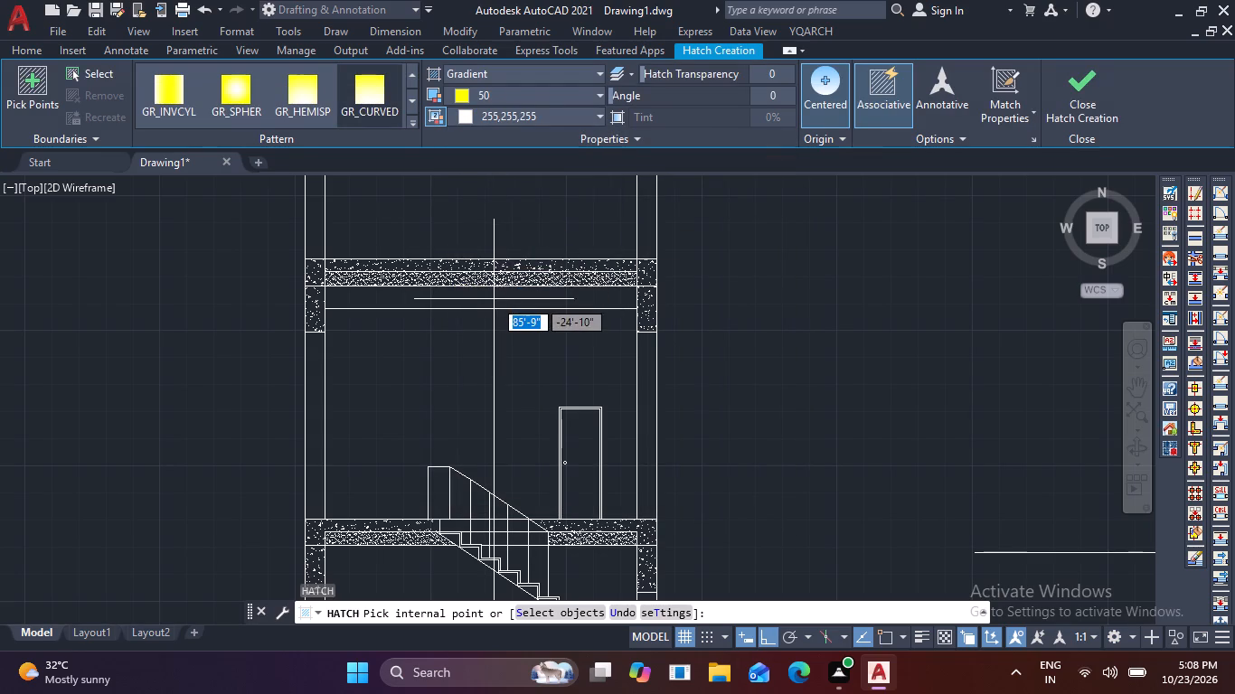
left_click(382, 89)
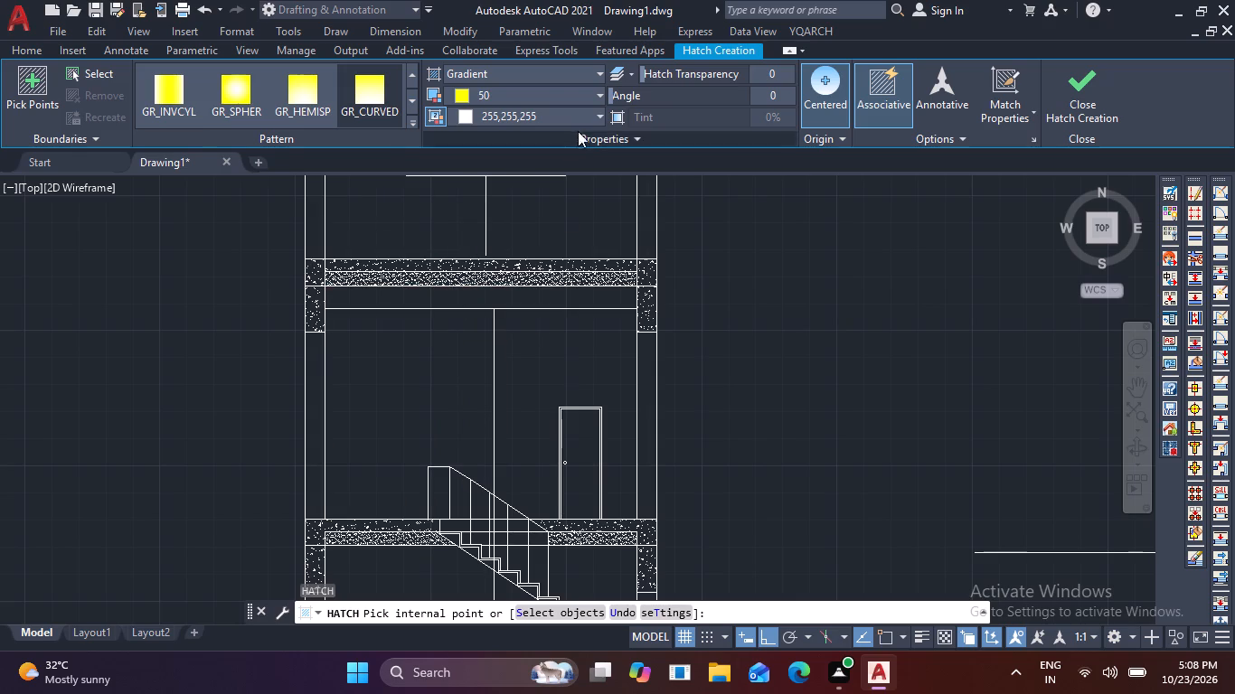
left_click(605, 96)
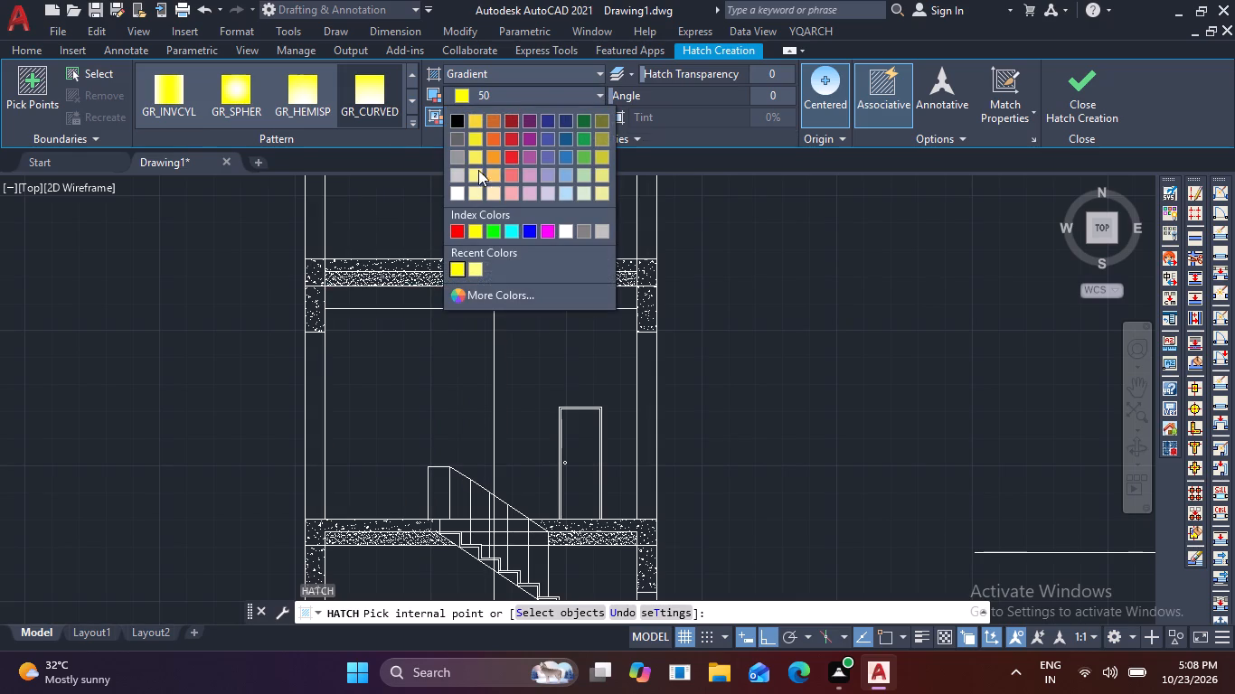
left_click(454, 175)
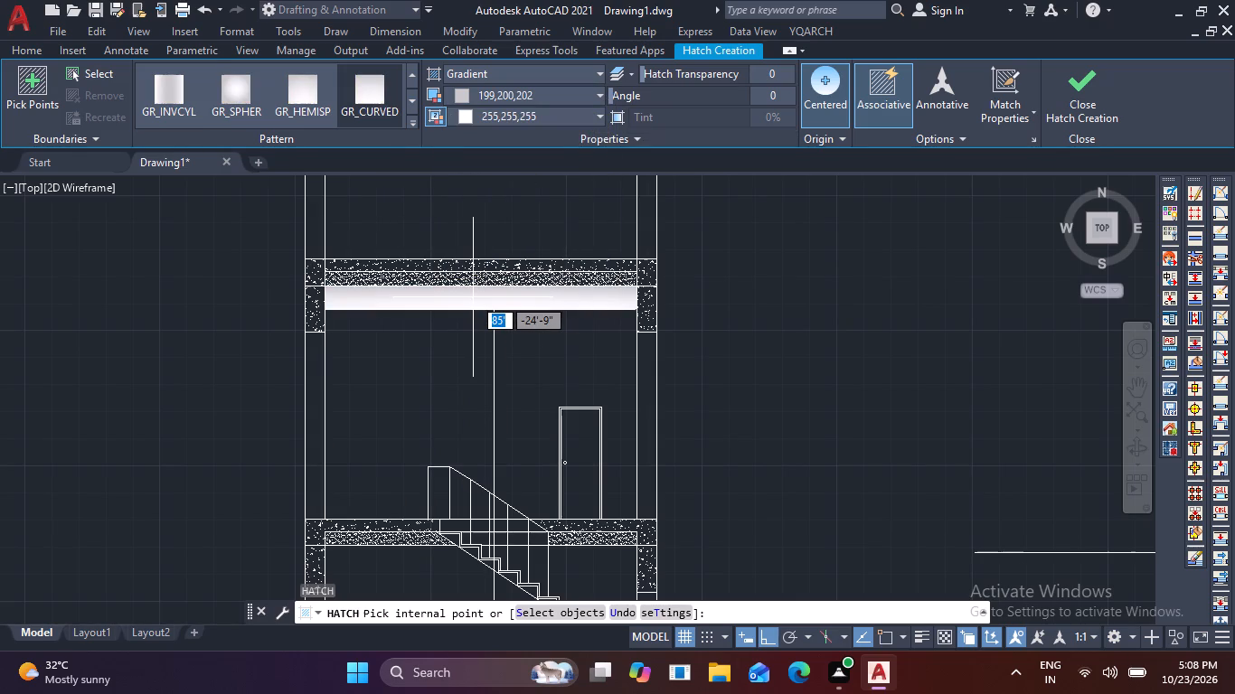
left_click(473, 297)
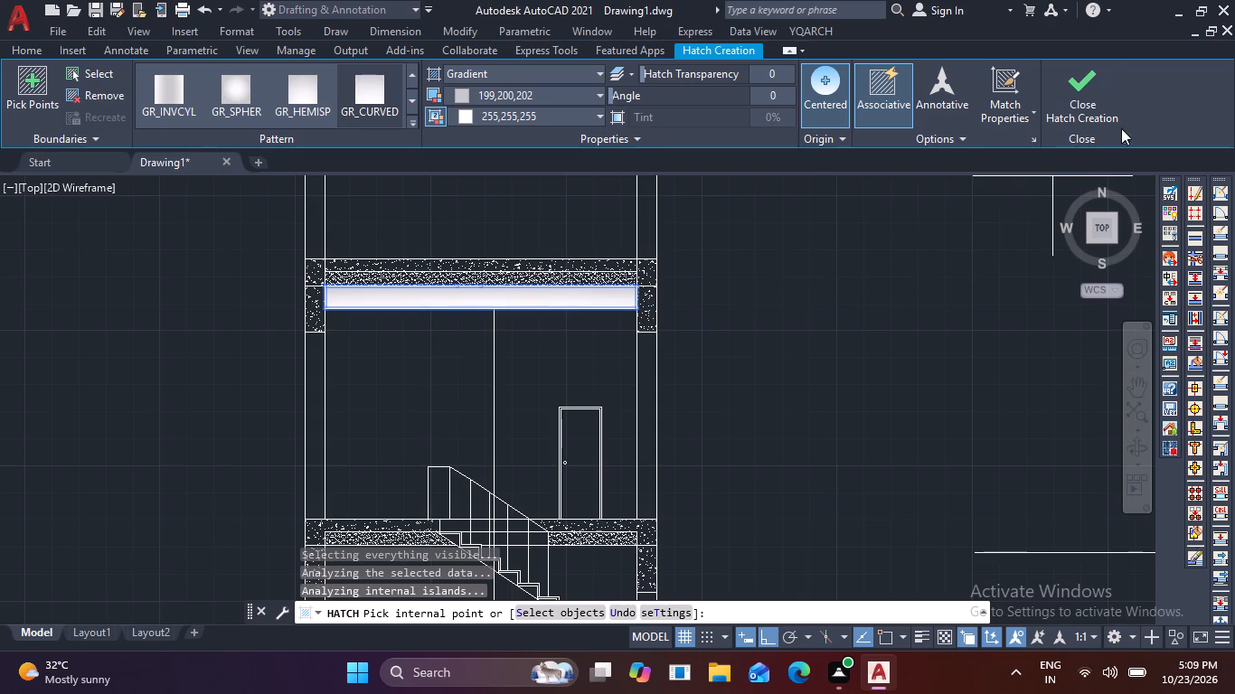
left_click(1089, 89)
Trim off the wall lines that extend above the upper slab on both sides of the section.
scroll(793, 317, "down", 1)
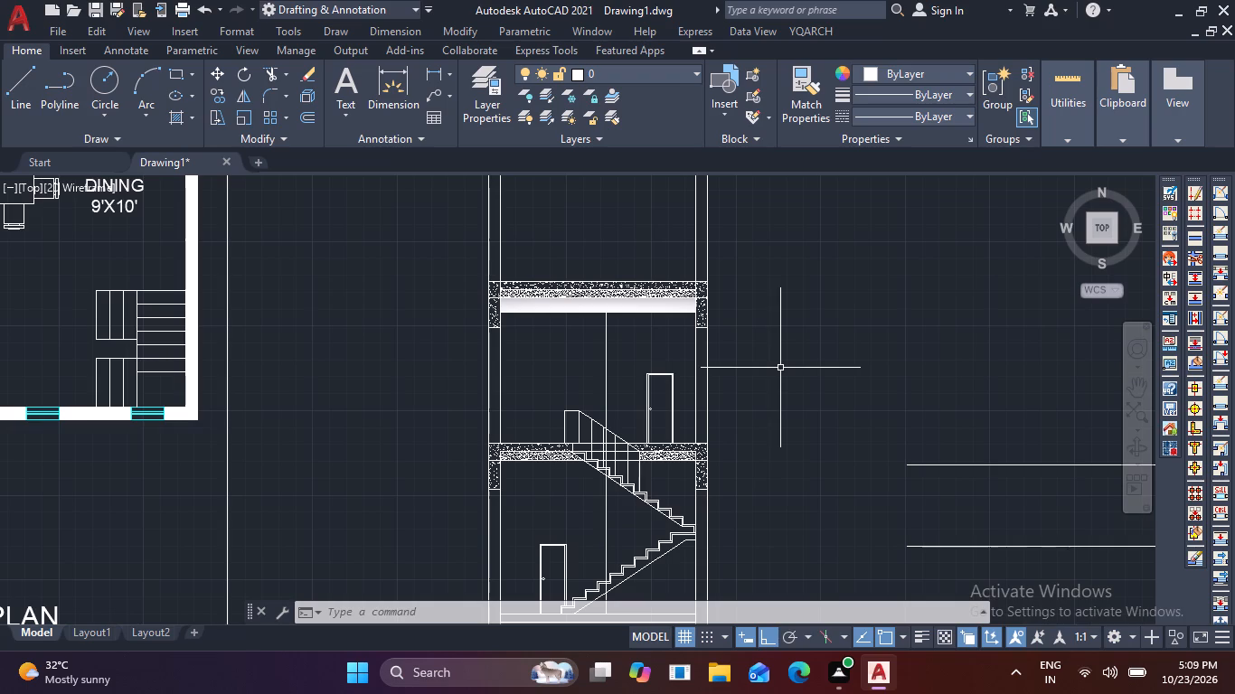
scroll(780, 368, "down", 1)
scroll(780, 368, "up", 2)
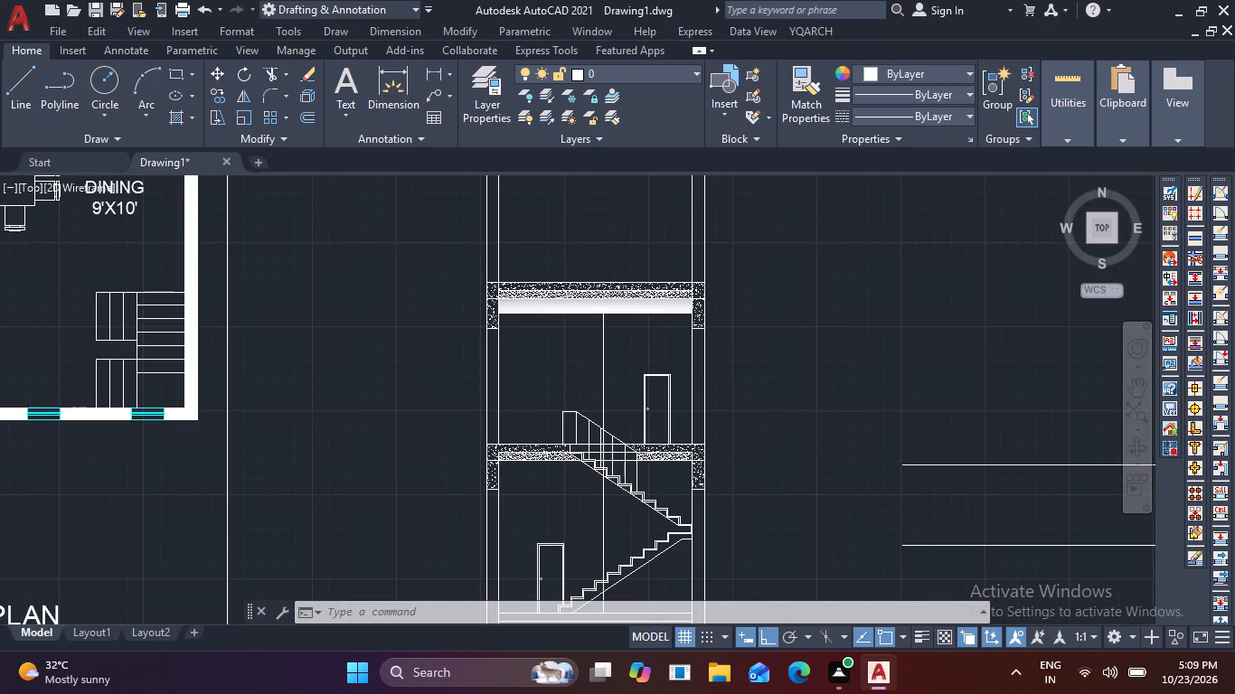
type("tr")
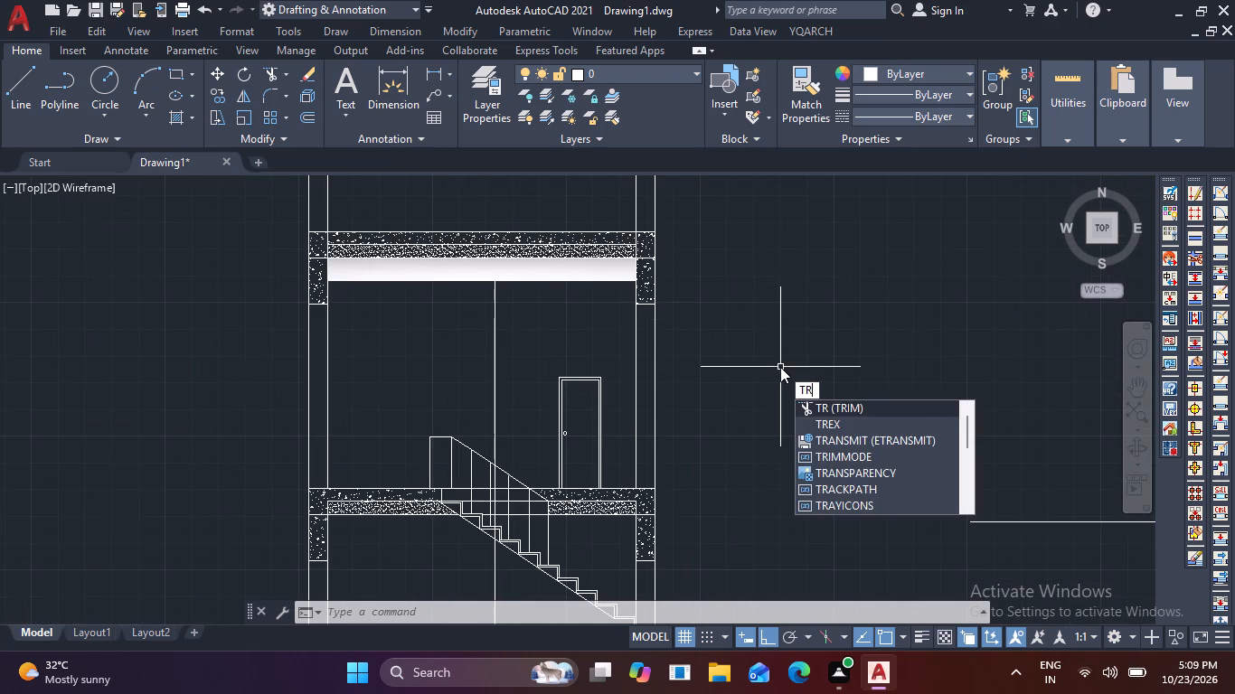
key("space")
middle_click_drag(807, 242, 807, 258)
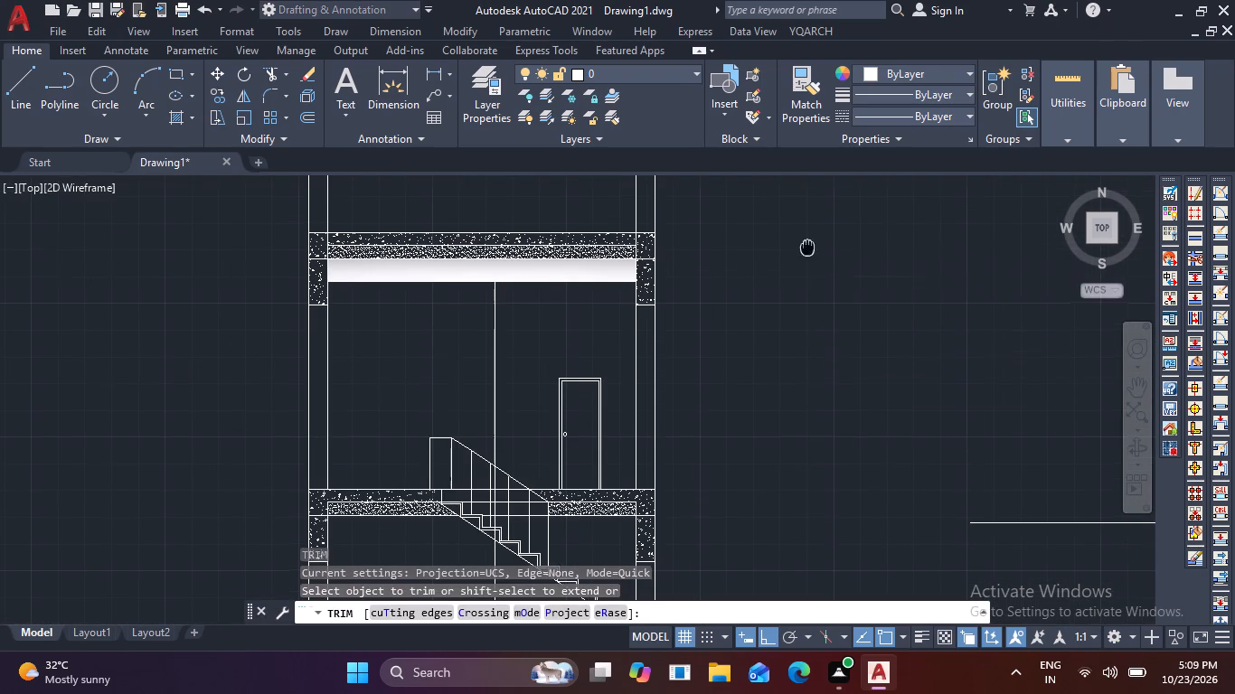
middle_click_drag(807, 258, 831, 350)
left_click_drag(814, 286, 774, 286)
left_click(243, 275)
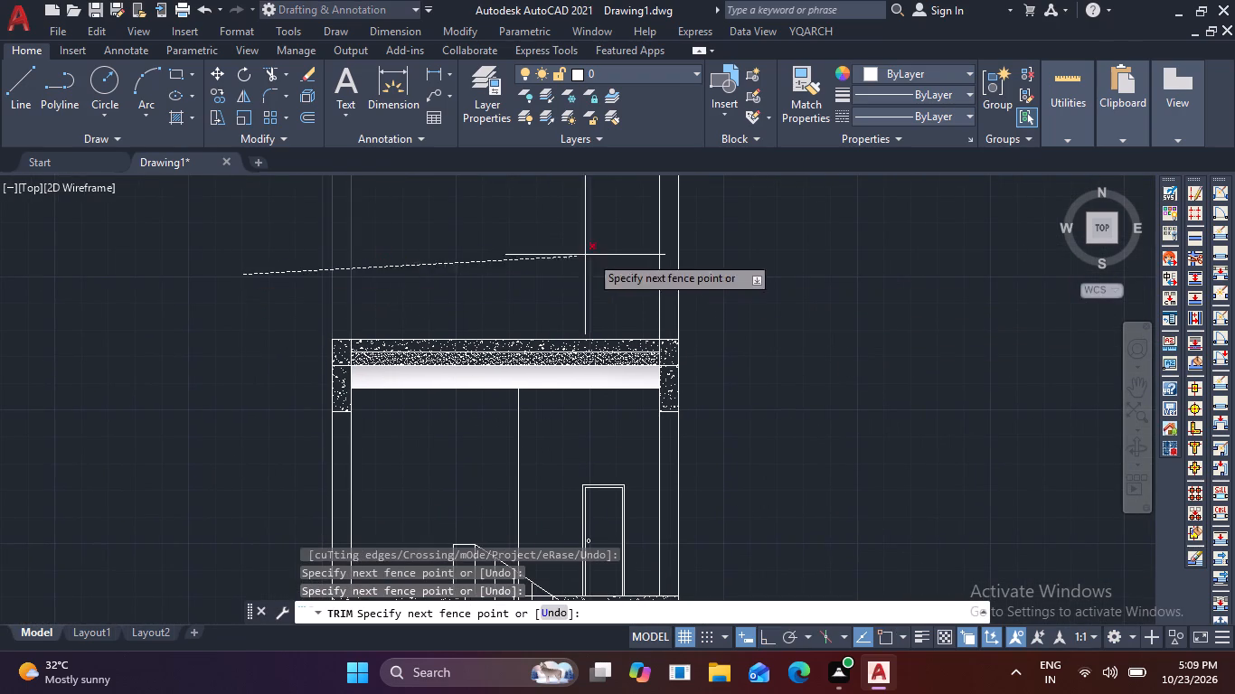
left_click(751, 252)
scroll(759, 255, "down", 3)
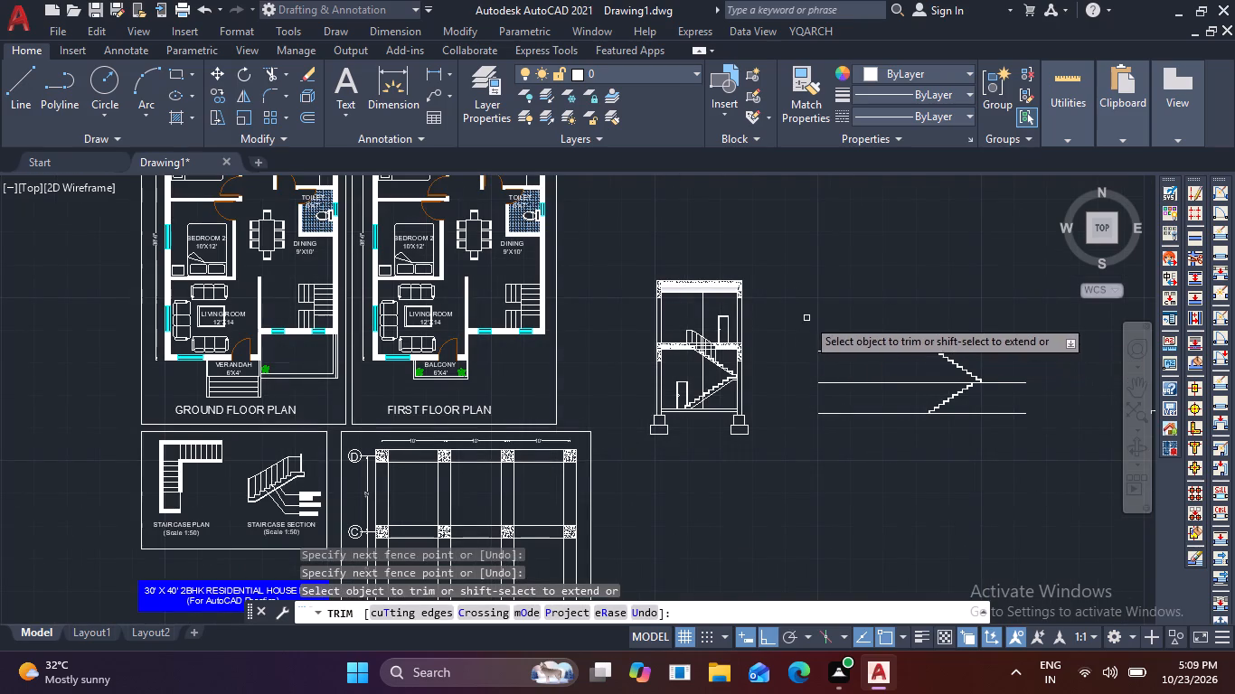
key("Escape")
Delete the spare stair flights and their horizontal level lines beside the building section.
left_click(798, 313)
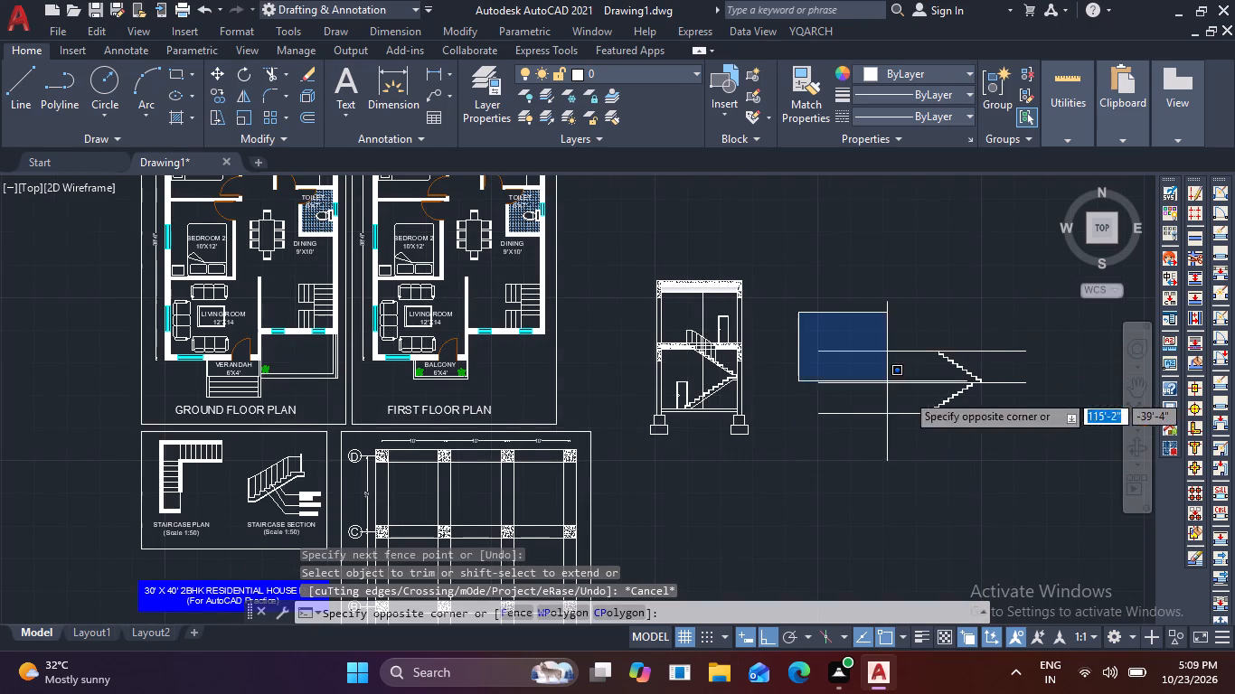
left_click(1049, 473)
key("Delete")
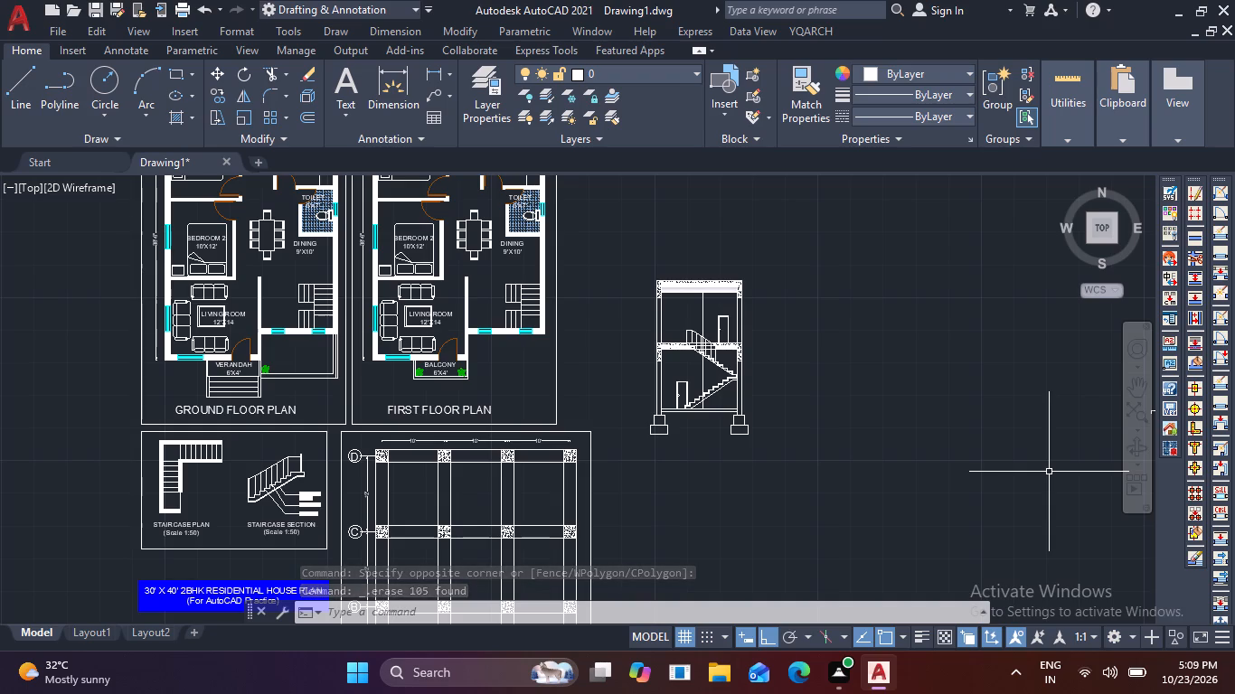
Add a vertical linear dimension for the height of the left footing's upper block, placed outside the wall.
type("dli")
key("space")
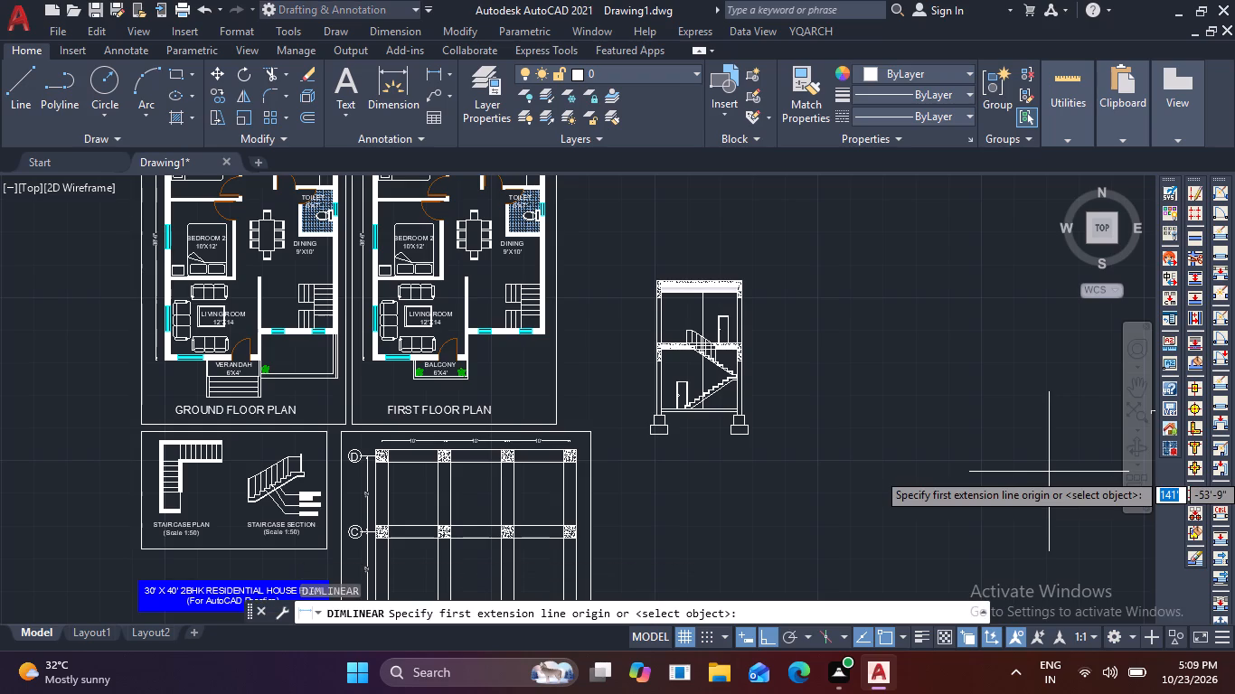
scroll(618, 436, "up", 3)
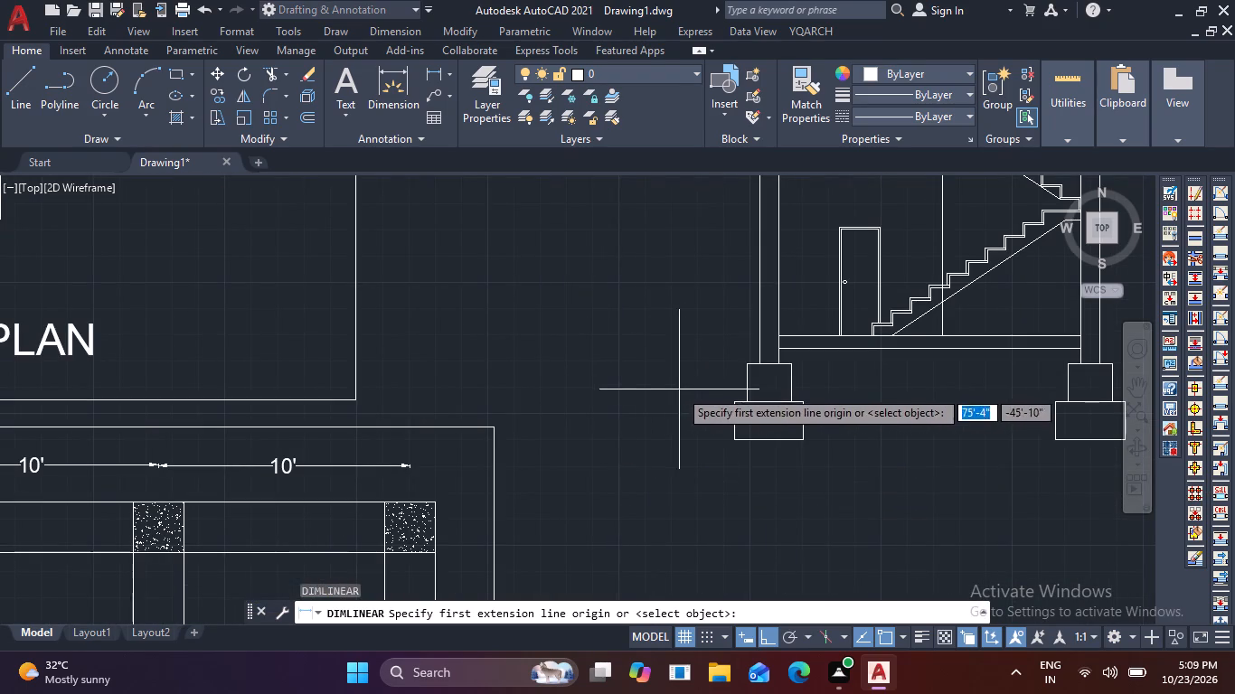
left_click(743, 400)
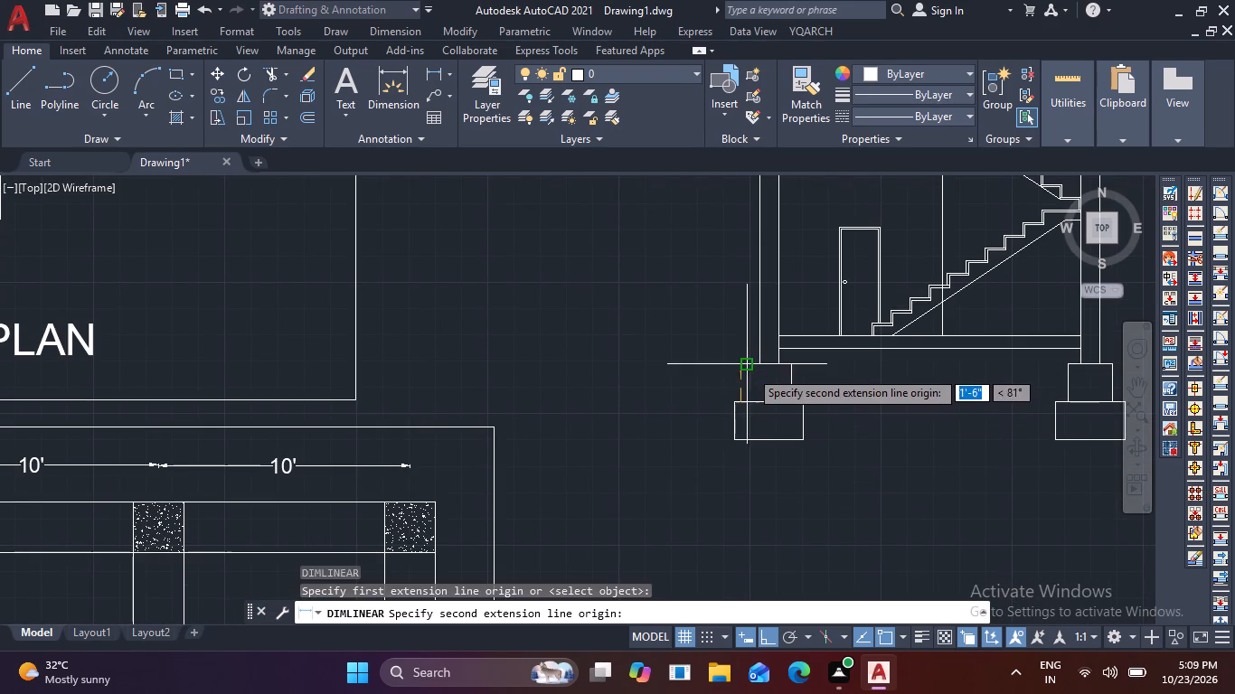
left_click(749, 370)
left_click(702, 384)
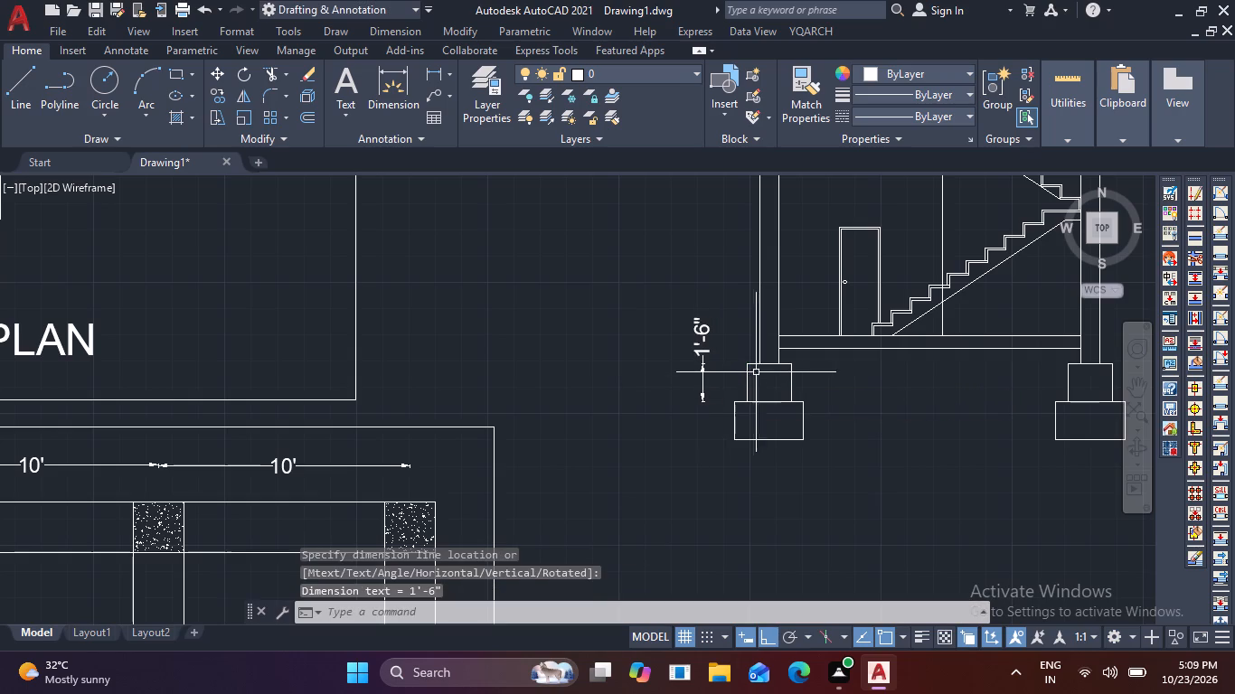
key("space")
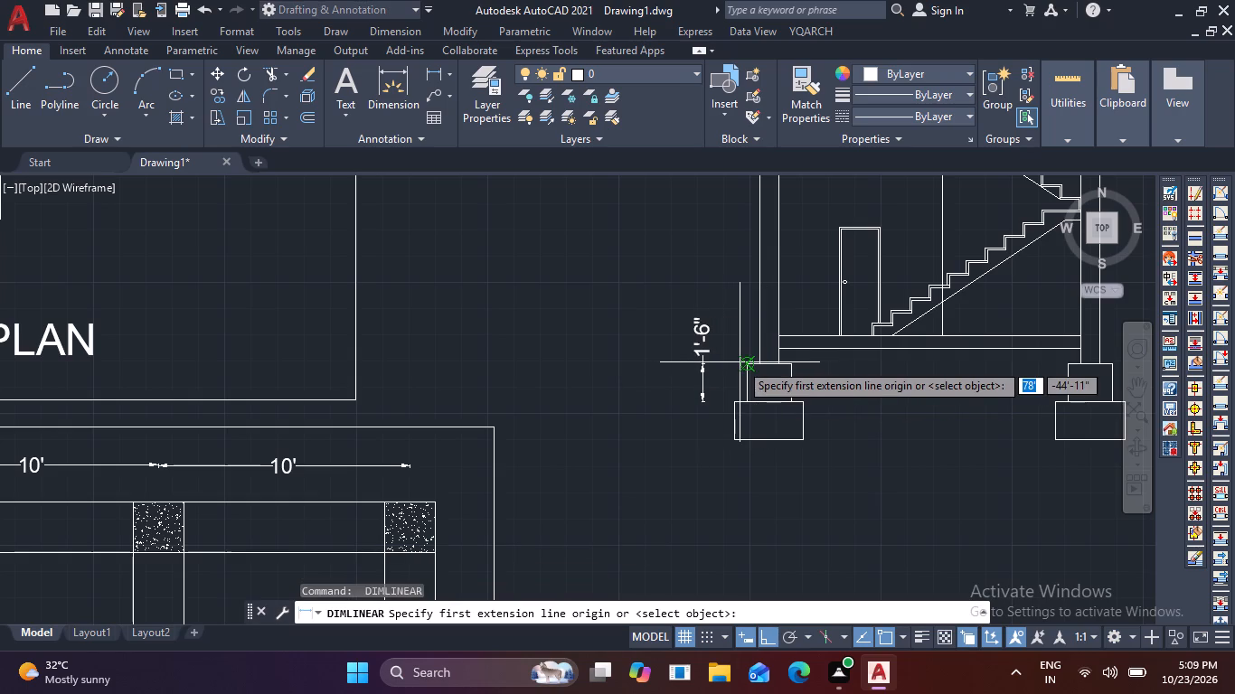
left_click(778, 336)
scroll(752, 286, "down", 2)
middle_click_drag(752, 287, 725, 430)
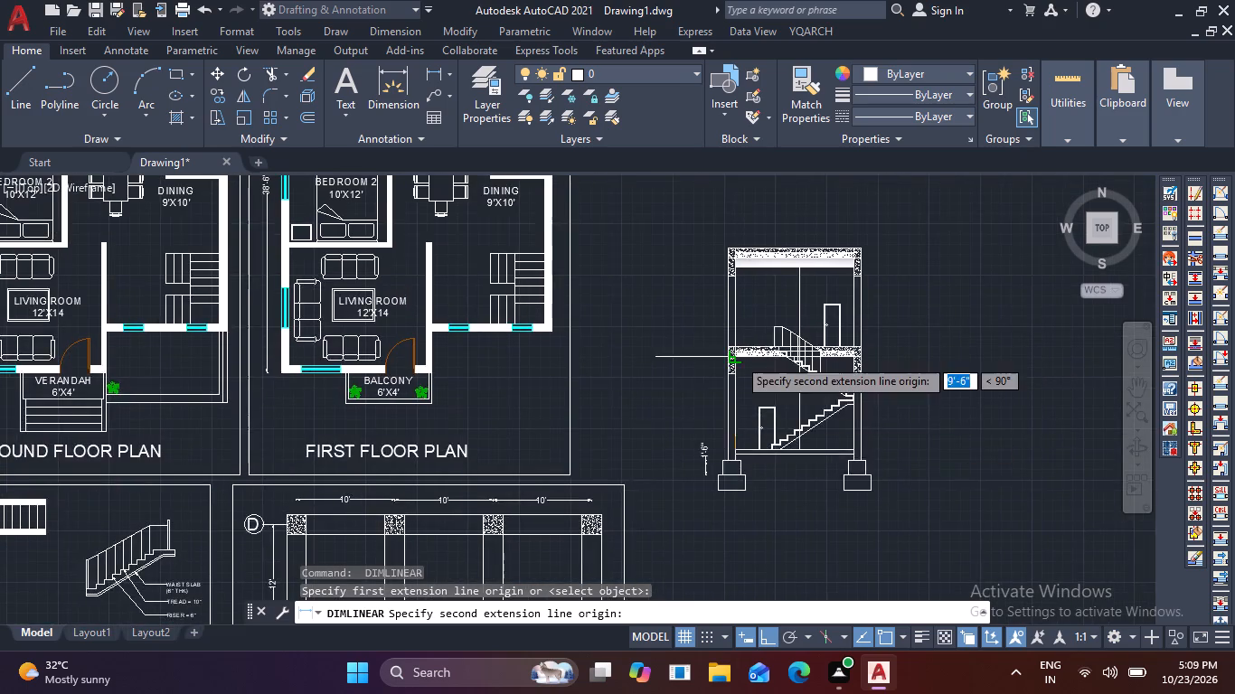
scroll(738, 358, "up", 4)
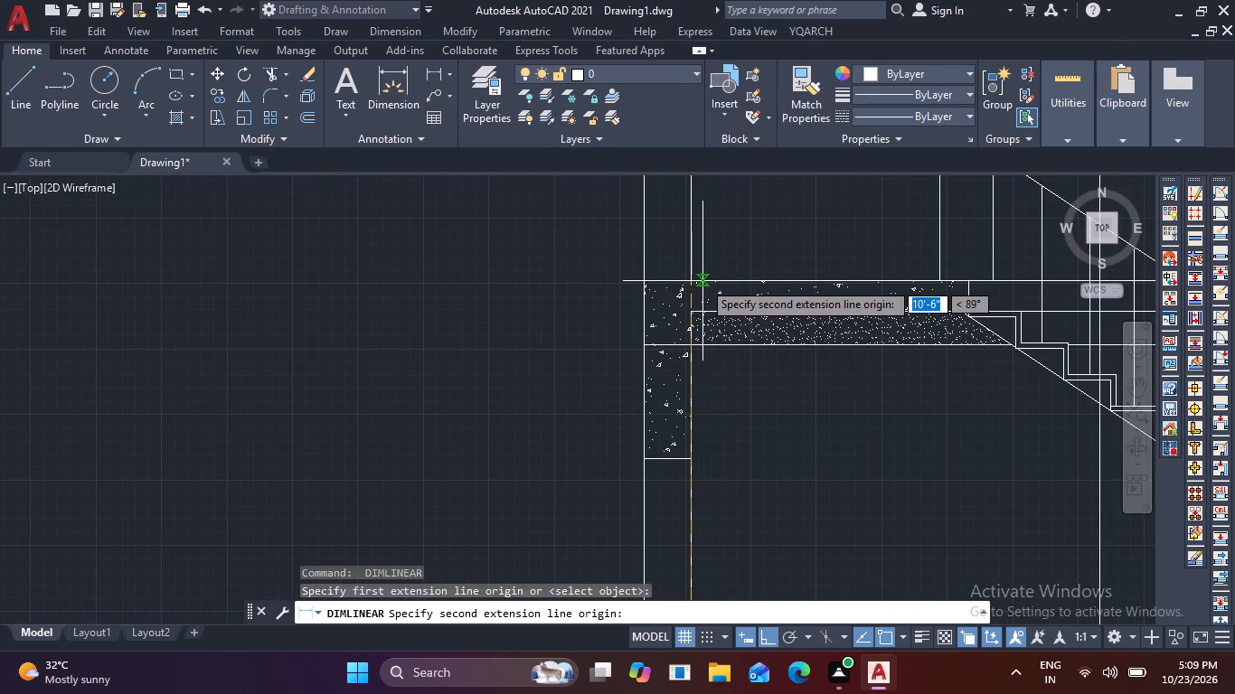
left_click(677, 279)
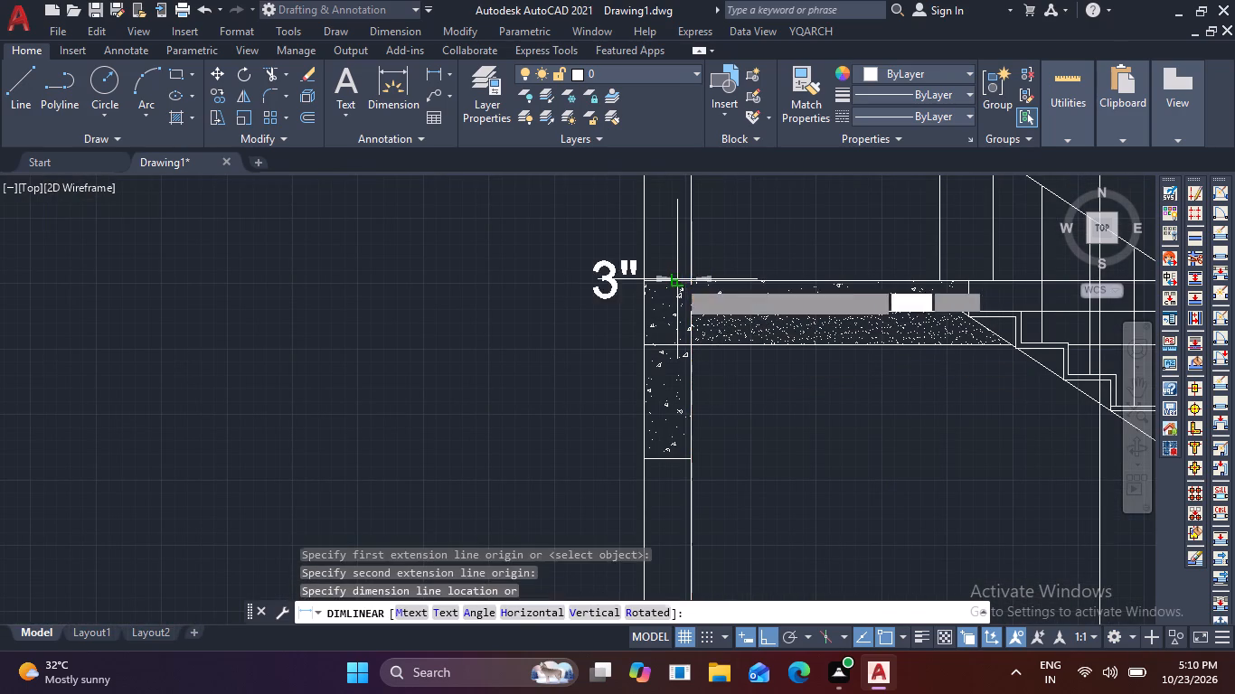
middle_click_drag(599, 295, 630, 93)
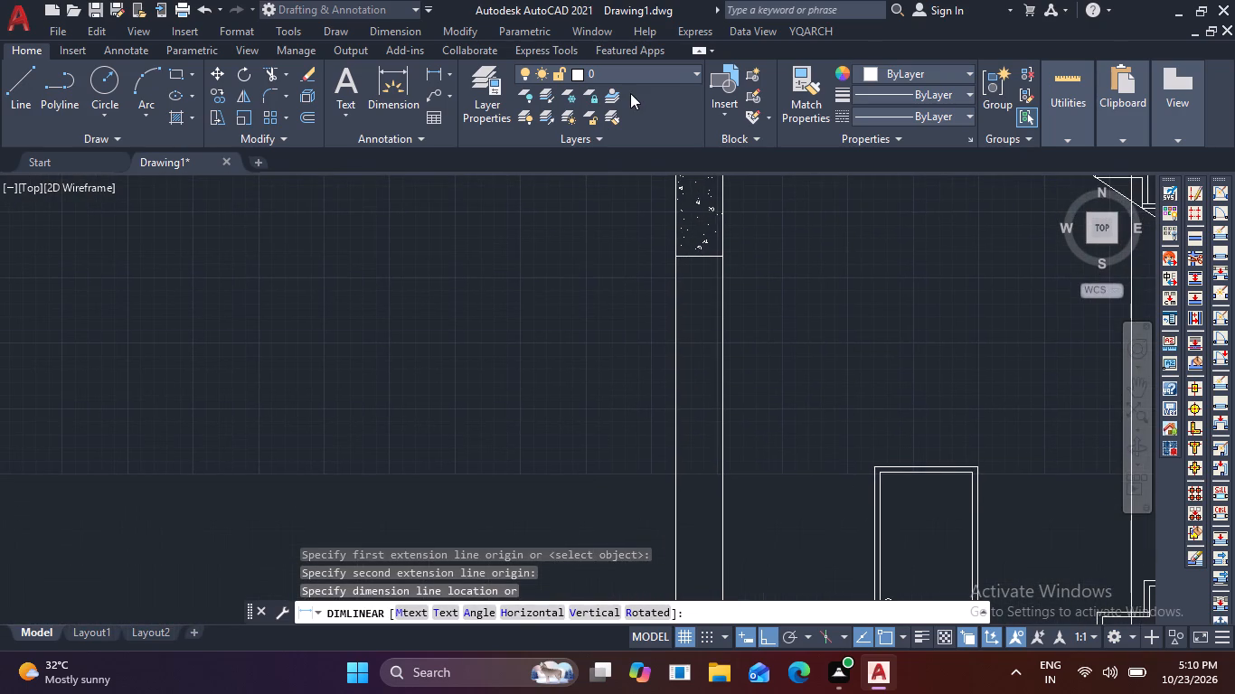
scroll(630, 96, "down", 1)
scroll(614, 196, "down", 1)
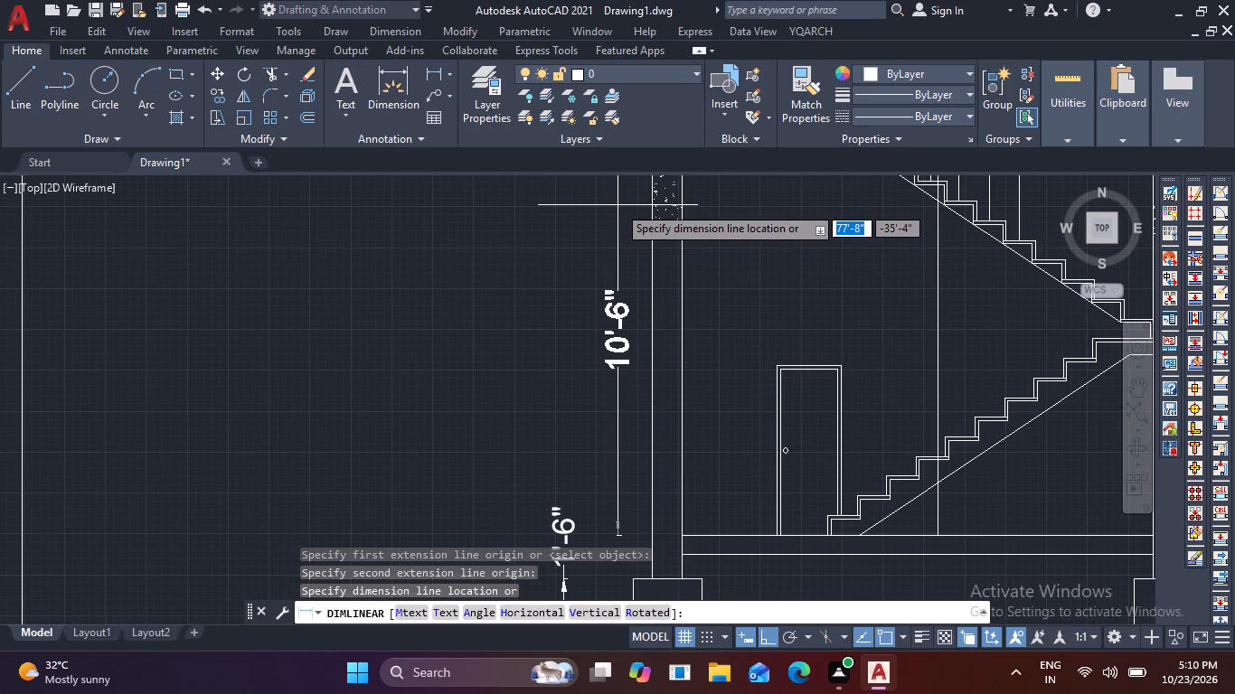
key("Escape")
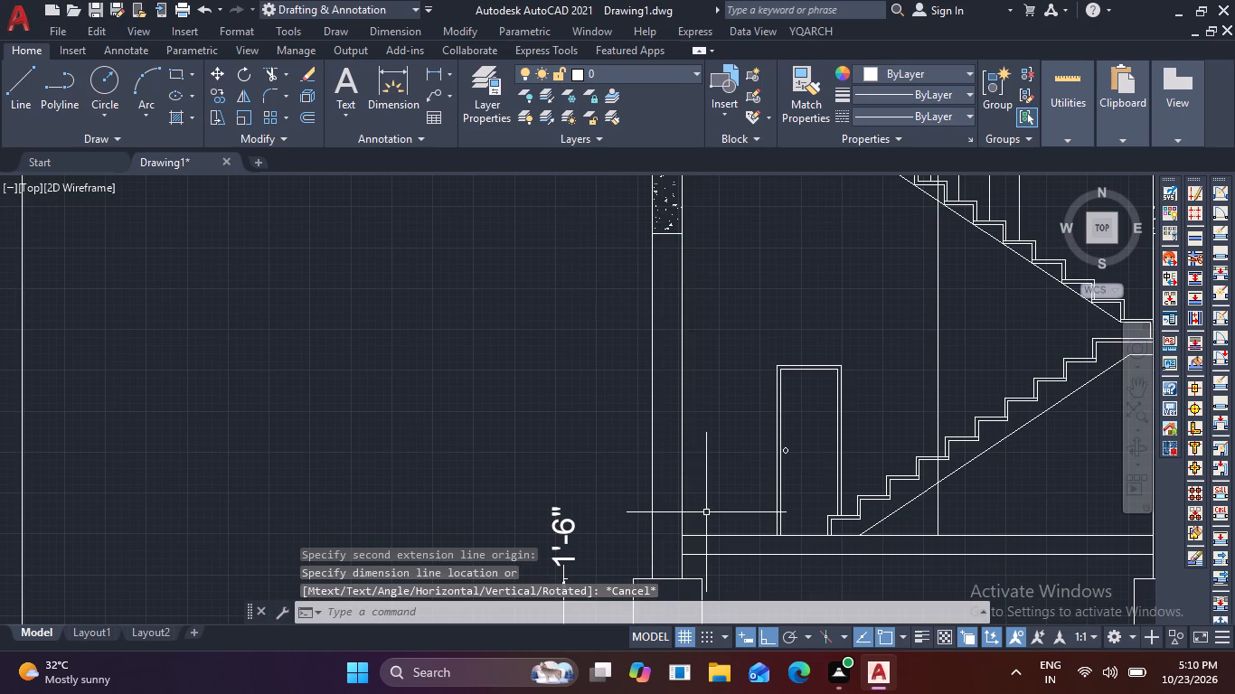
Add a vertical linear dimension from the ground floor line to the underside of the lower slab's concrete layer, placed outside the left wall.
key("space")
left_click(683, 536)
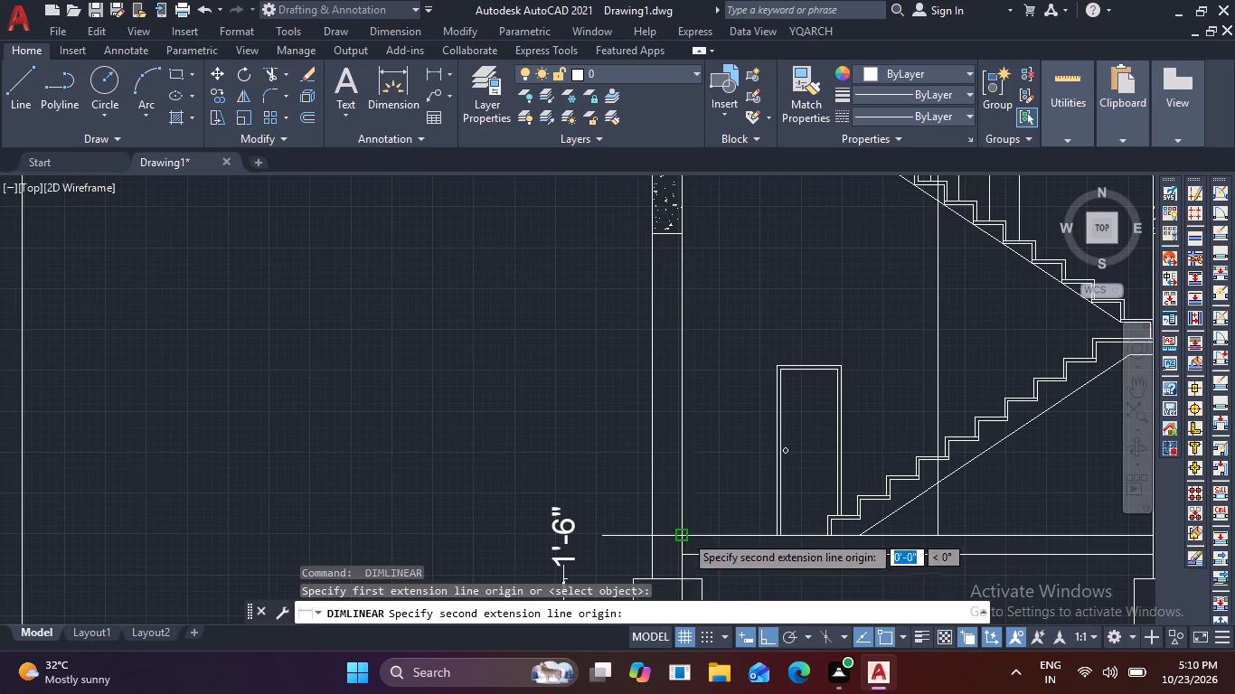
middle_click_drag(702, 324, 645, 617)
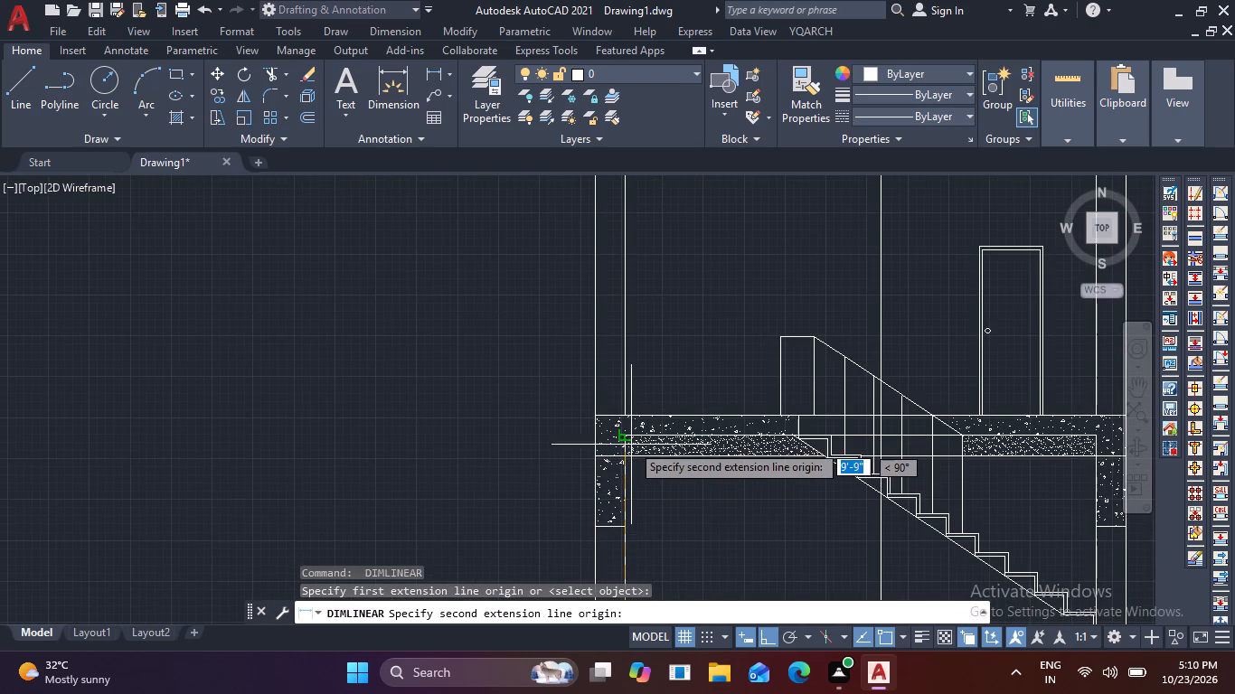
left_click(631, 436)
scroll(565, 436, "down", 1)
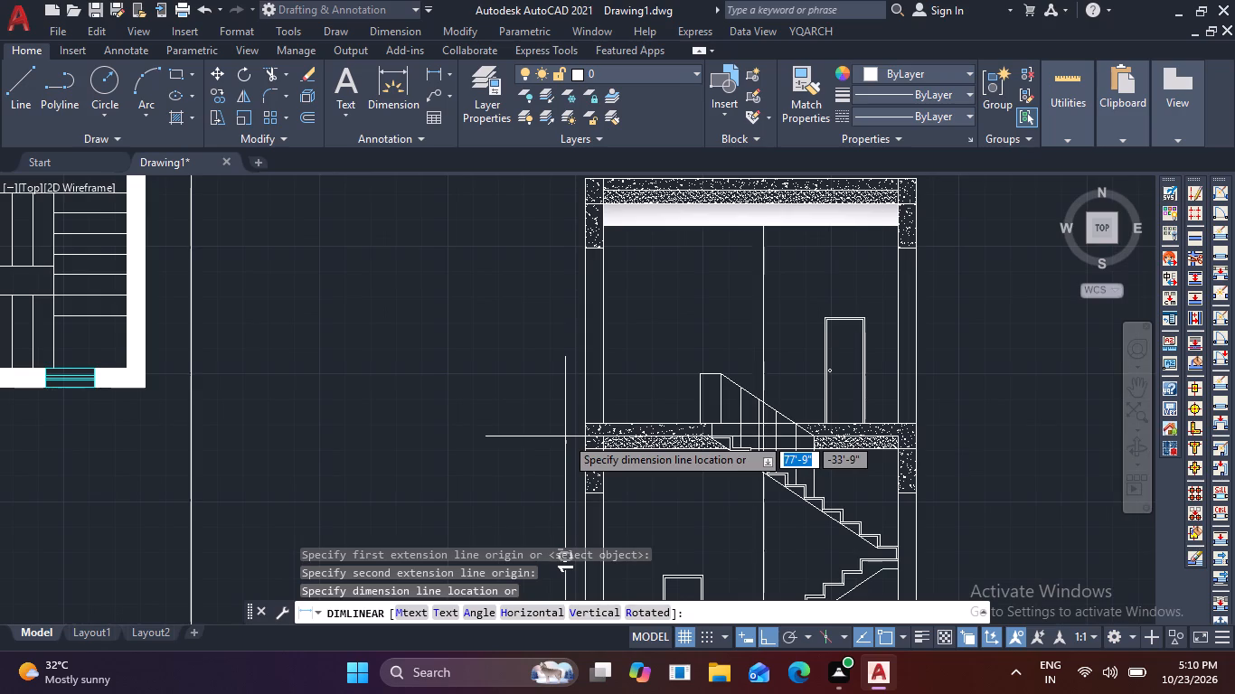
middle_click_drag(624, 385, 639, 361)
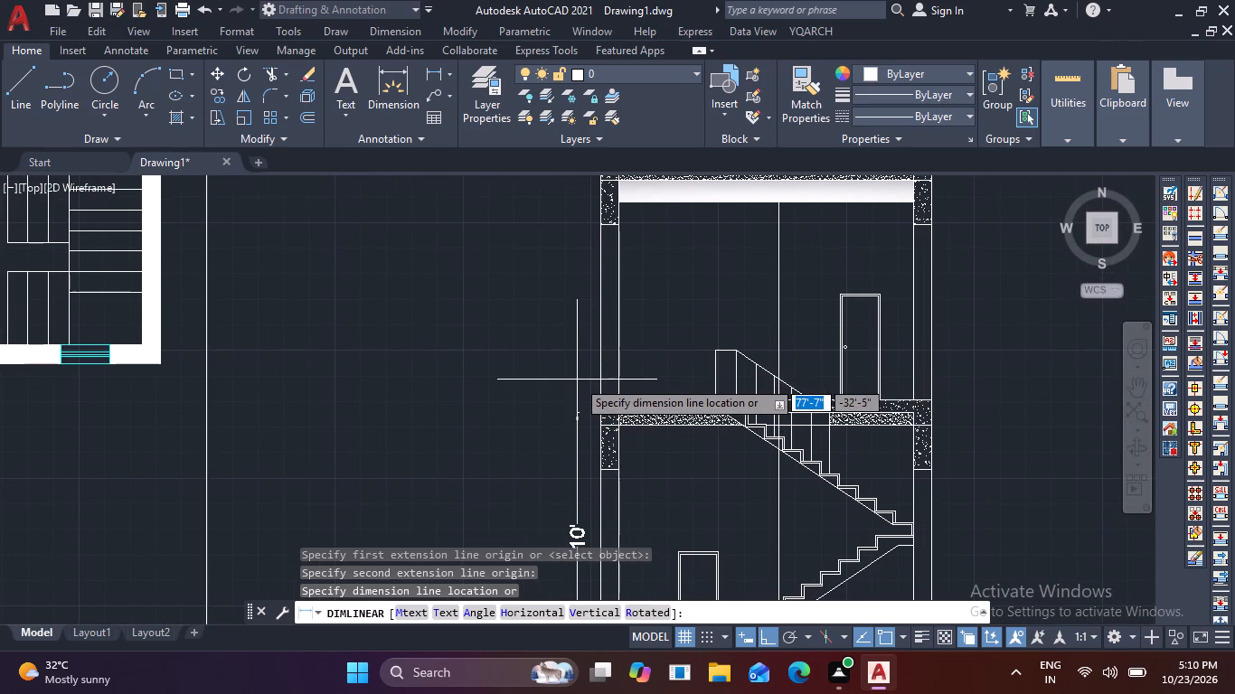
left_click(573, 380)
Add a vertical linear dimension between the undersides of the middle and roof slabs' concrete layers, in line with the lower storey's dimension.
key("space")
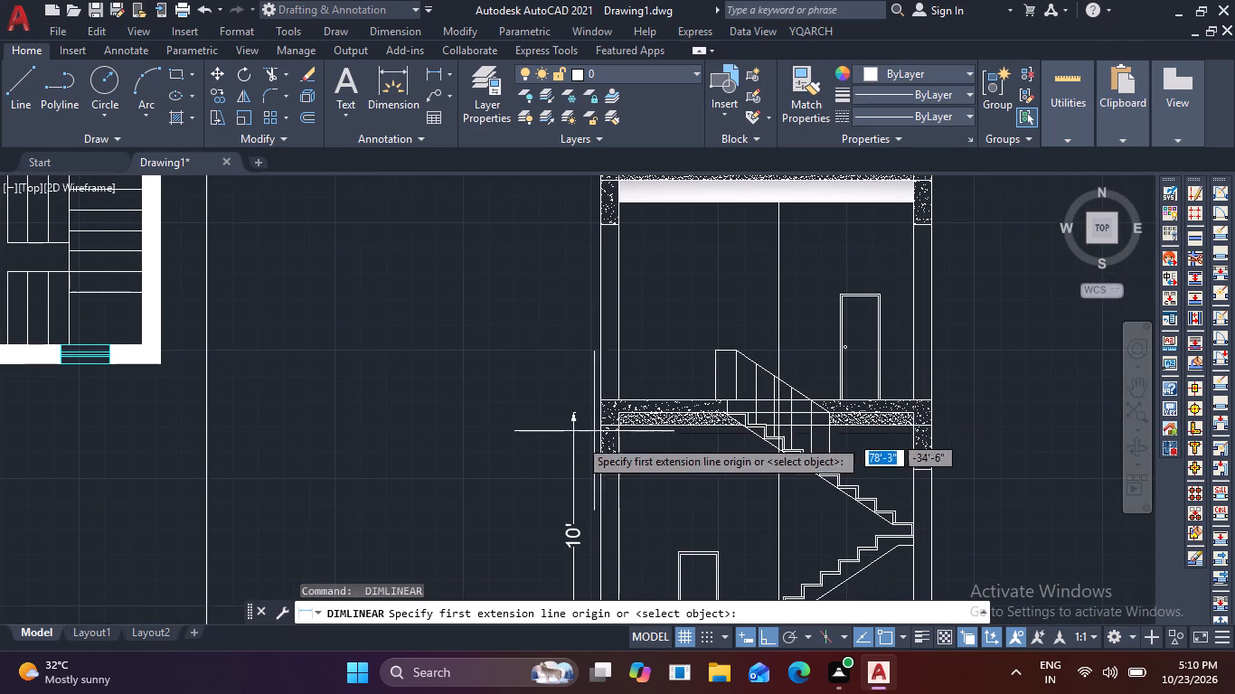
scroll(585, 433, "up", 2)
left_click(660, 388)
scroll(690, 310, "down", 2)
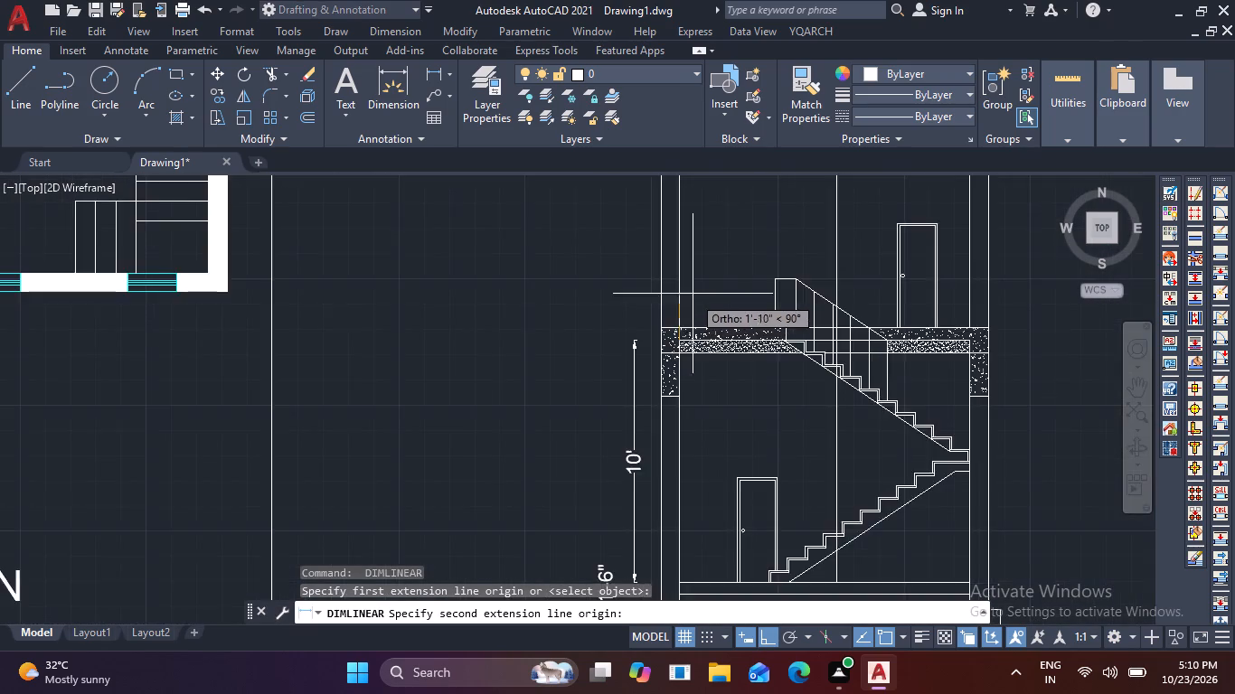
middle_click_drag(693, 294, 655, 587)
scroll(633, 357, "up", 2)
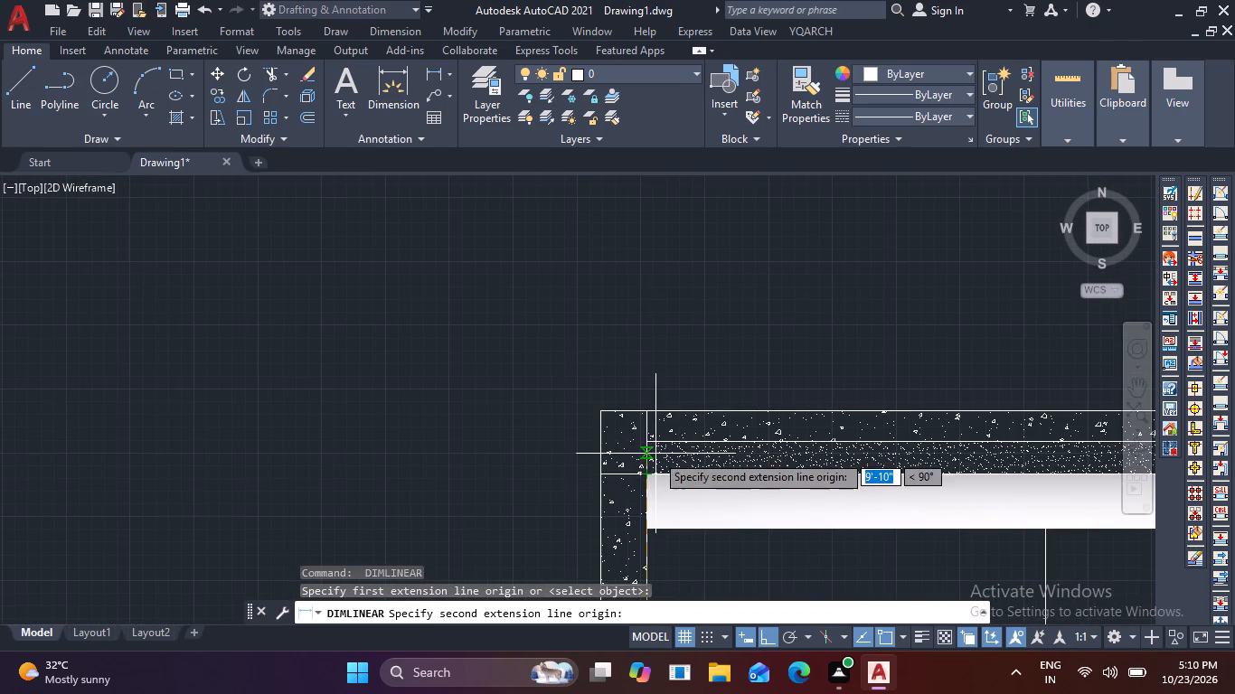
left_click(651, 444)
scroll(580, 444, "down", 1)
middle_click_drag(603, 405, 684, 267)
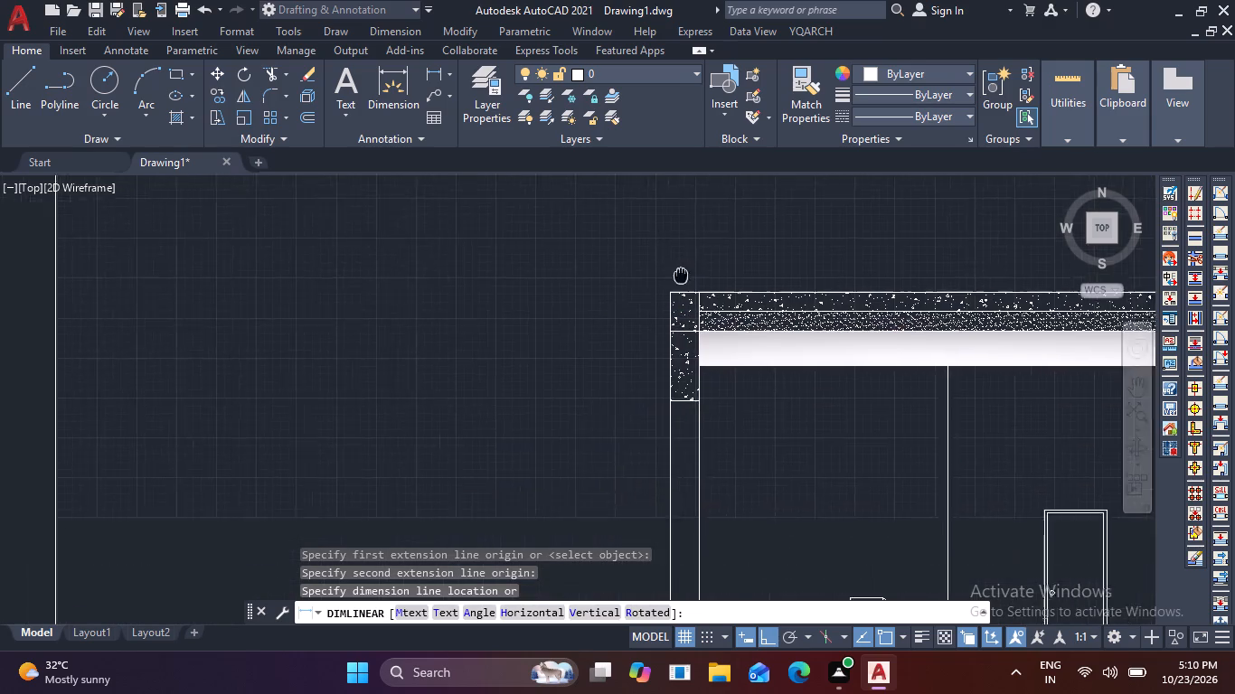
middle_click_drag(684, 267, 740, 181)
middle_click_drag(630, 357, 771, 127)
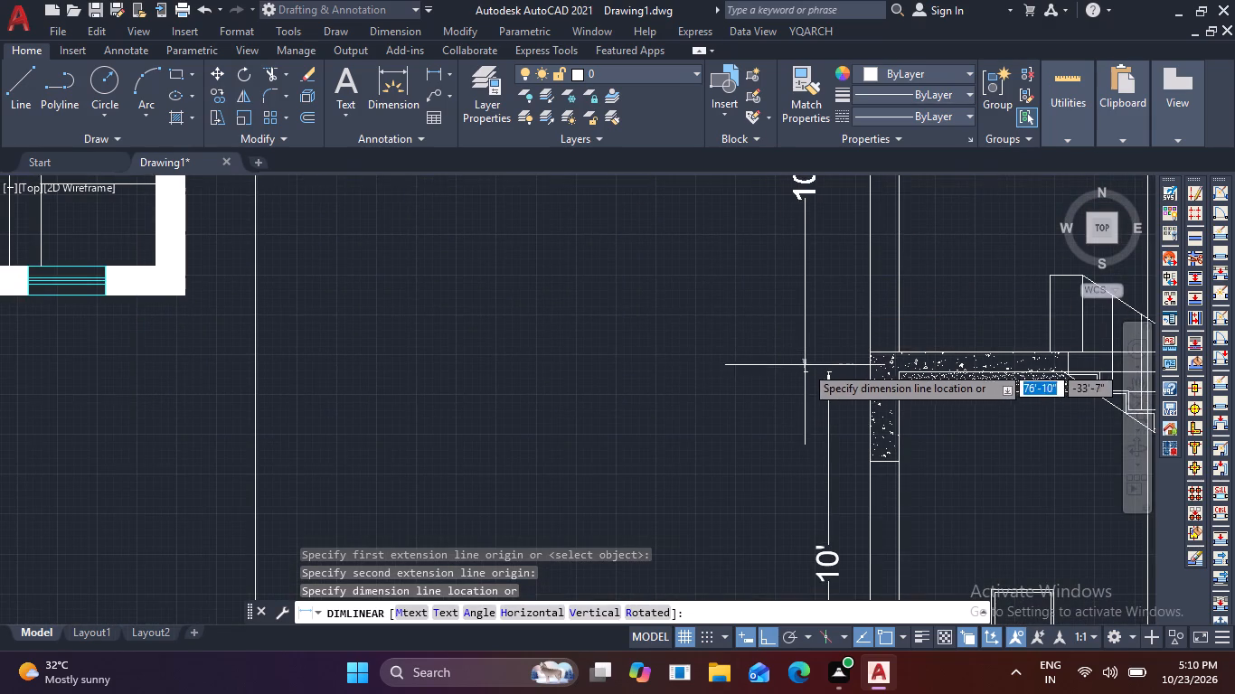
scroll(812, 373, "up", 3)
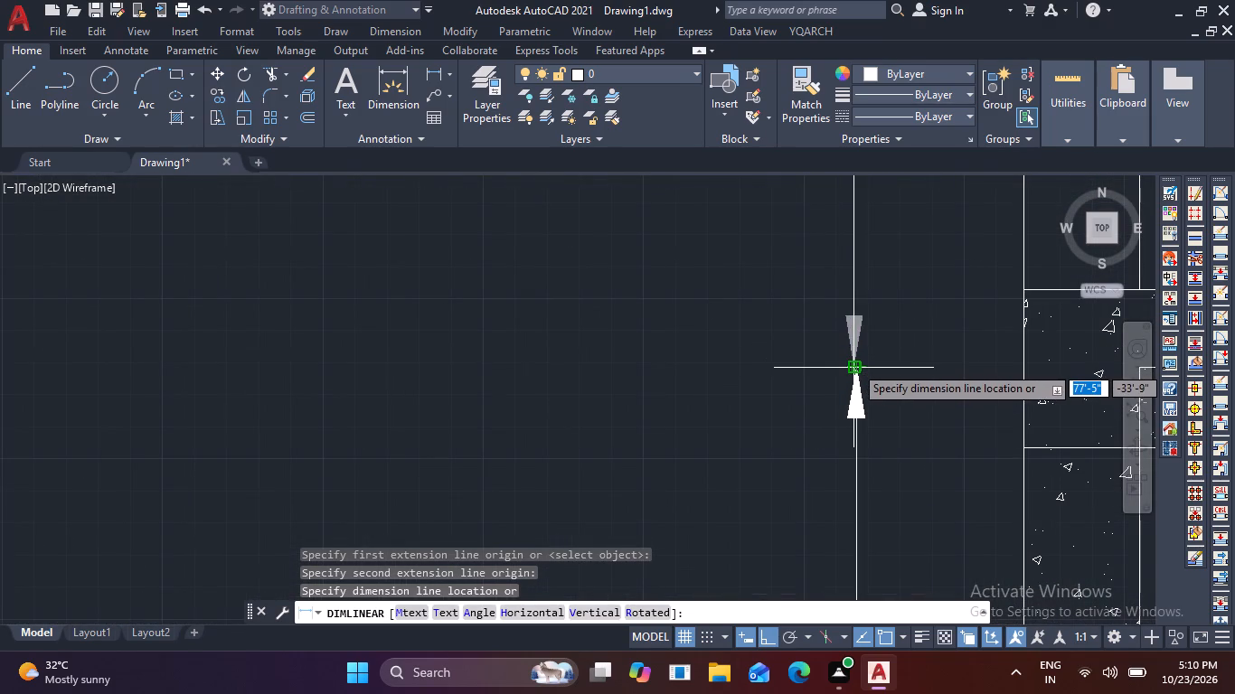
left_click(858, 368)
Place a multileader with its arrowhead in the roof slab's concrete layer, an angled line and a horizontal landing above the slab's right end.
scroll(839, 382, "down", 6)
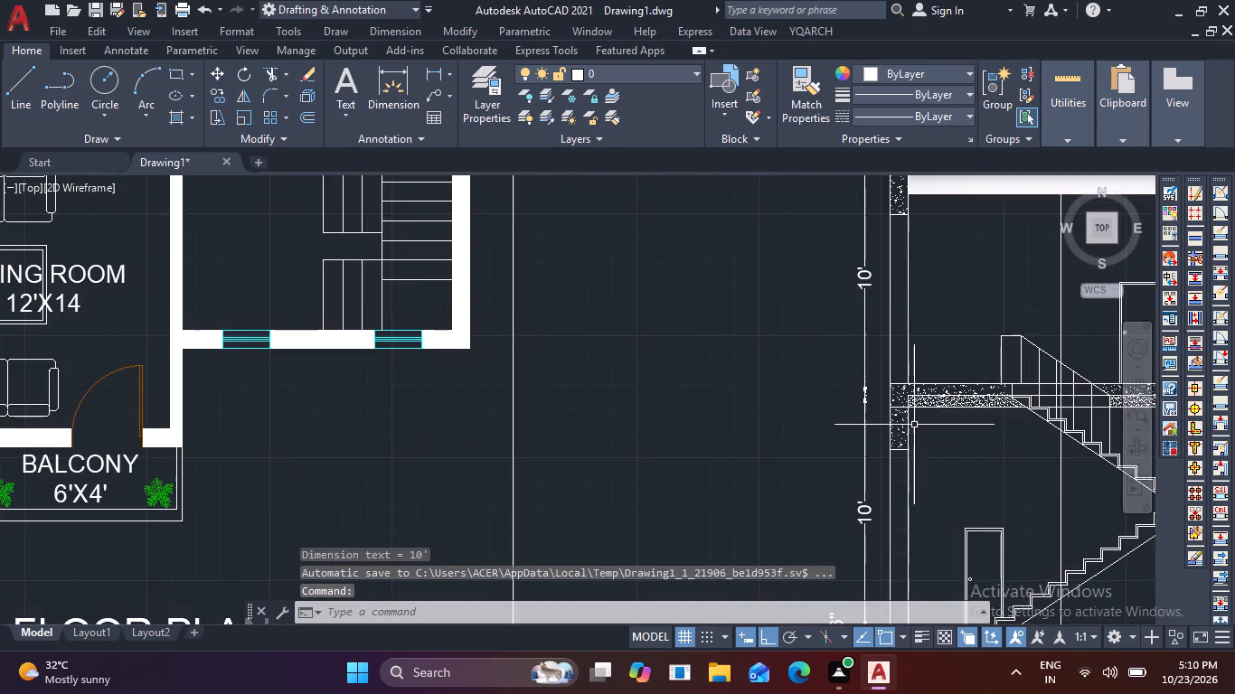
scroll(914, 425, "down", 1)
middle_click_drag(936, 448, 625, 448)
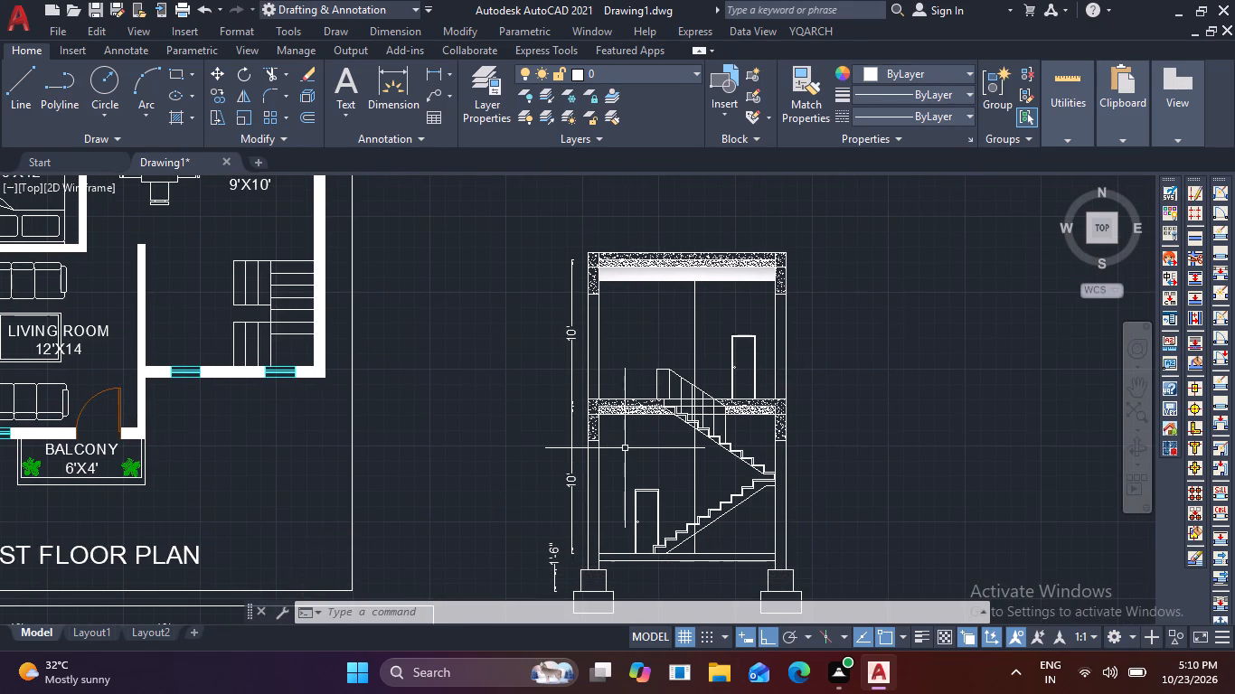
type("mult")
key("space")
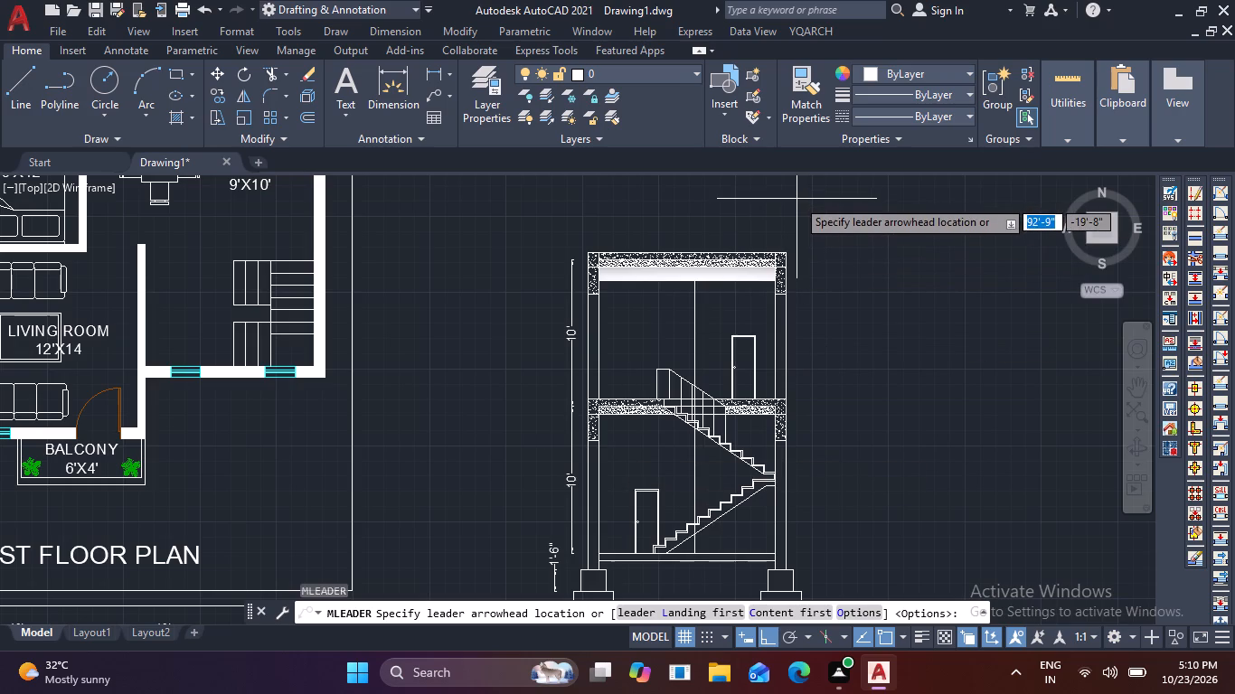
middle_click_drag(797, 199, 713, 280)
scroll(690, 319, "up", 4)
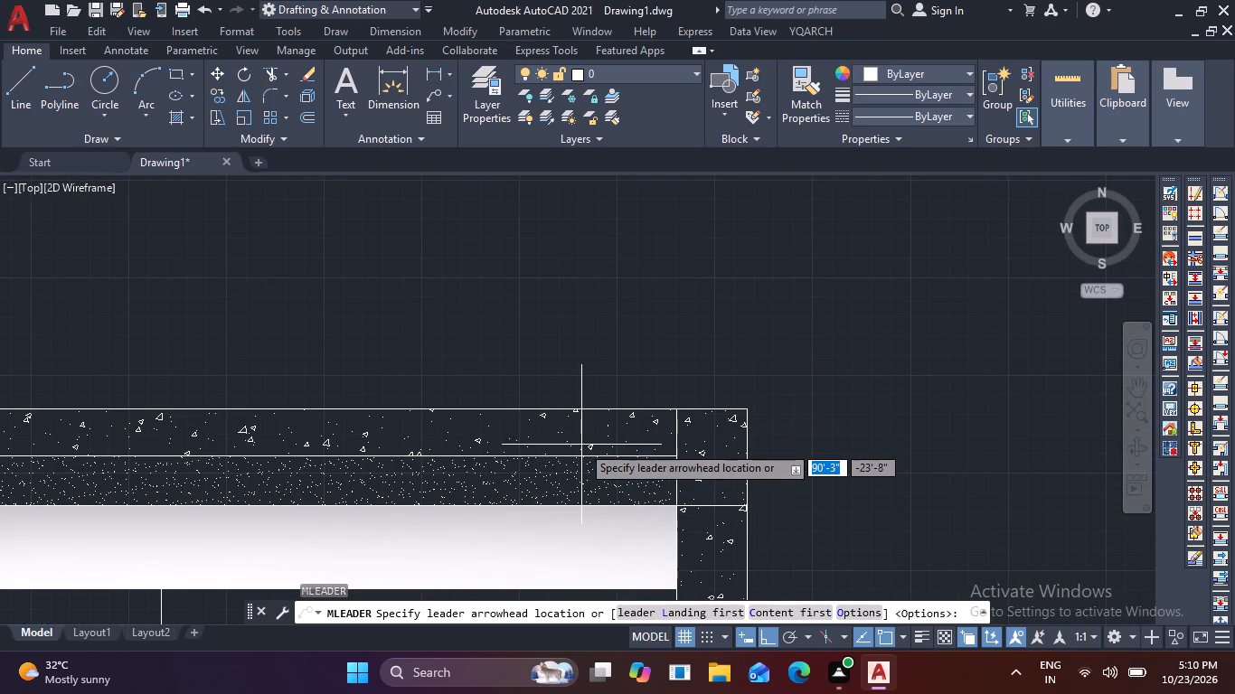
left_click(608, 427)
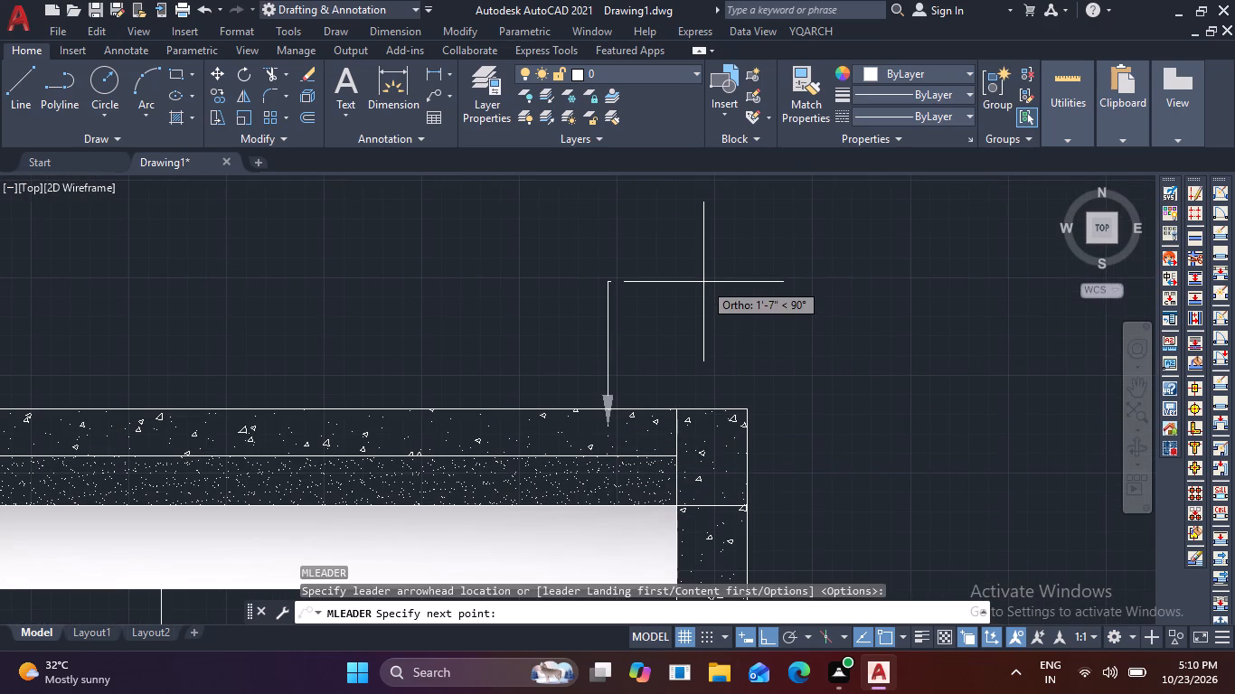
key("F8")
left_click(705, 265)
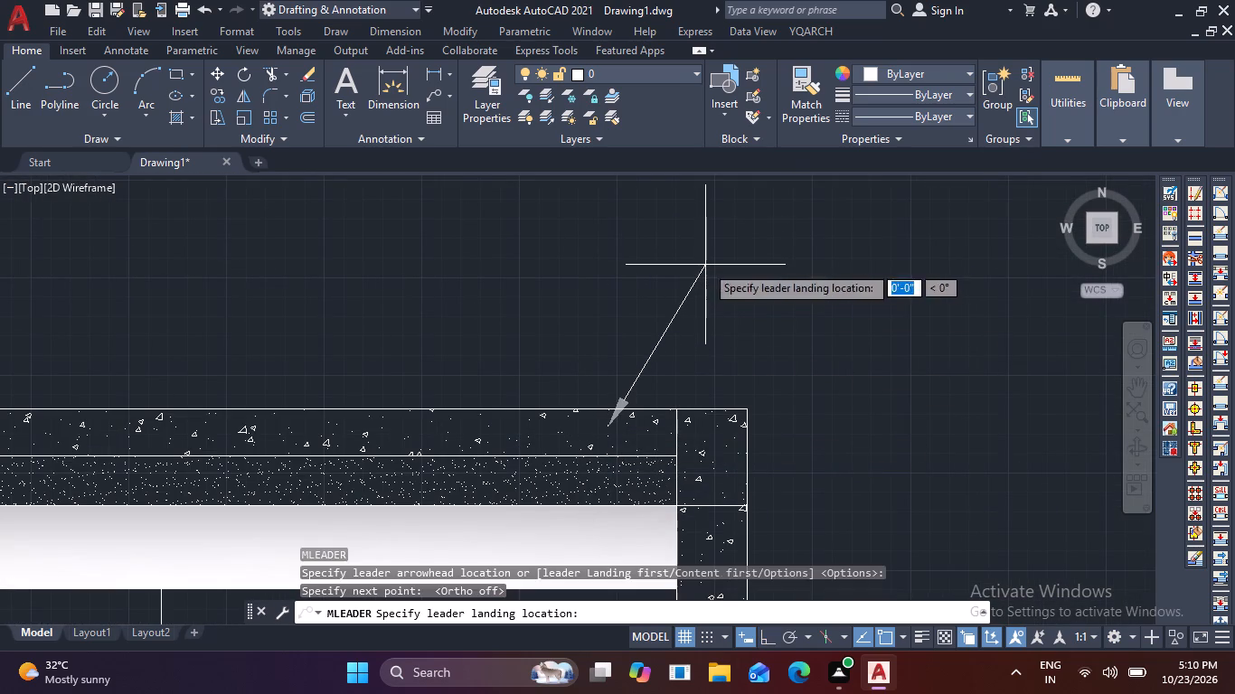
key("F8")
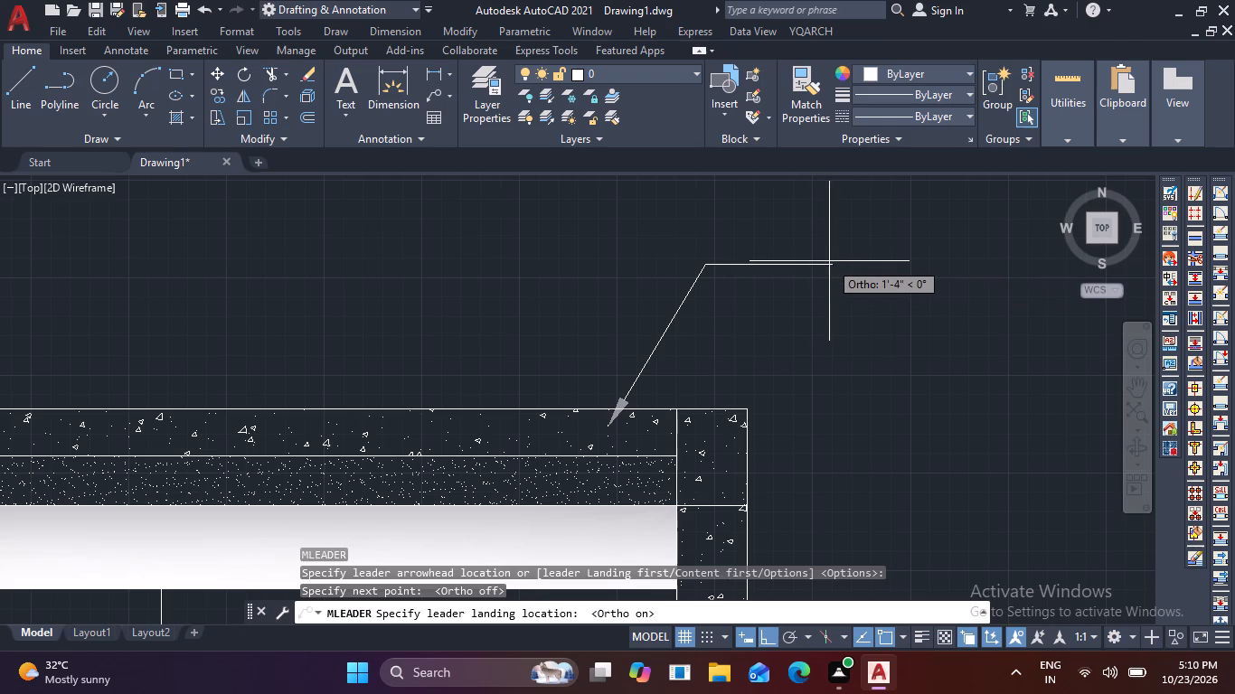
left_click(810, 272)
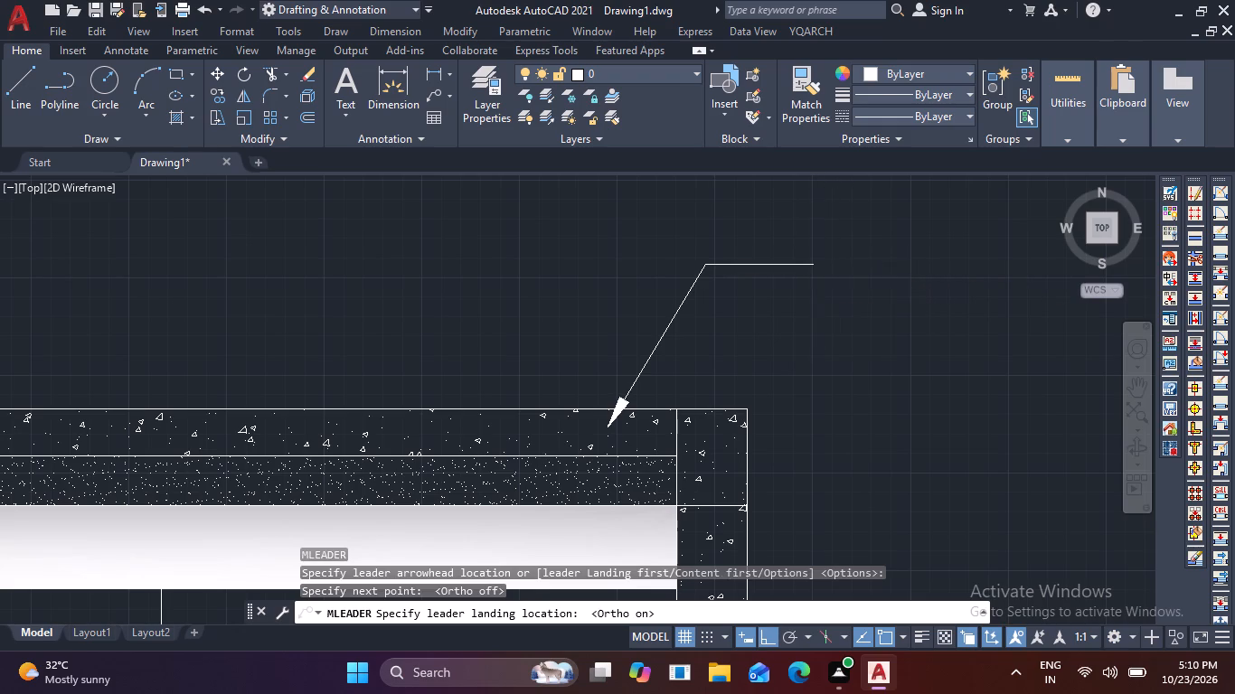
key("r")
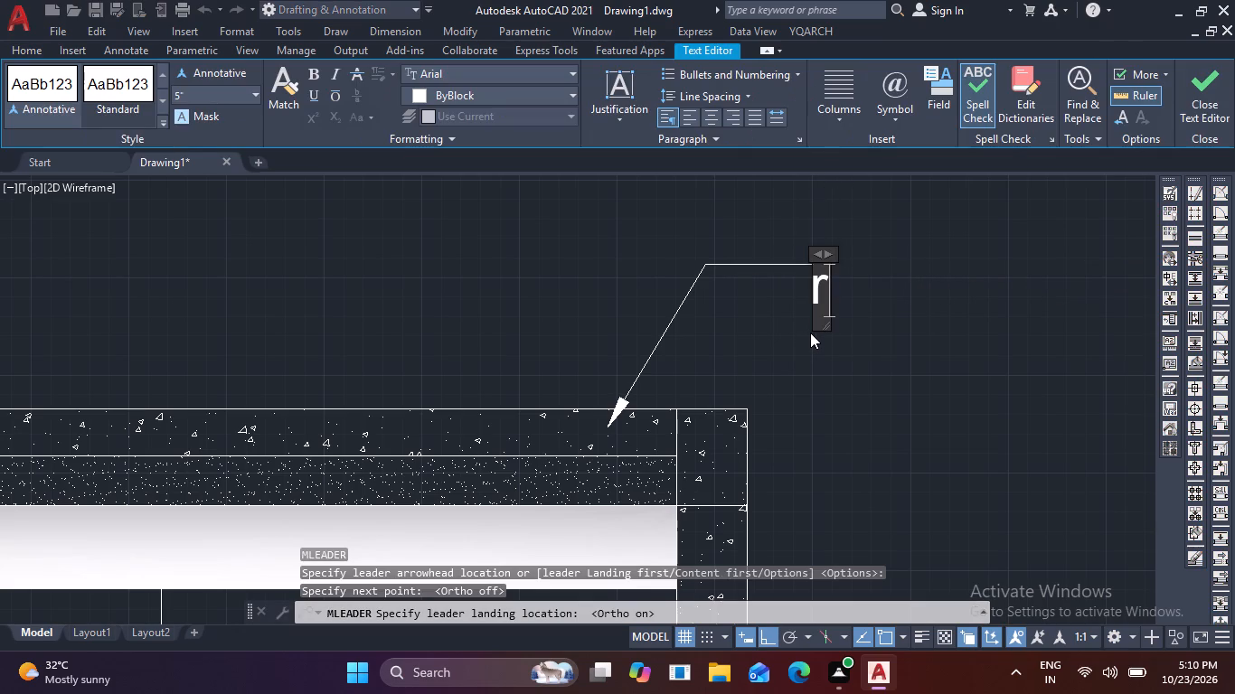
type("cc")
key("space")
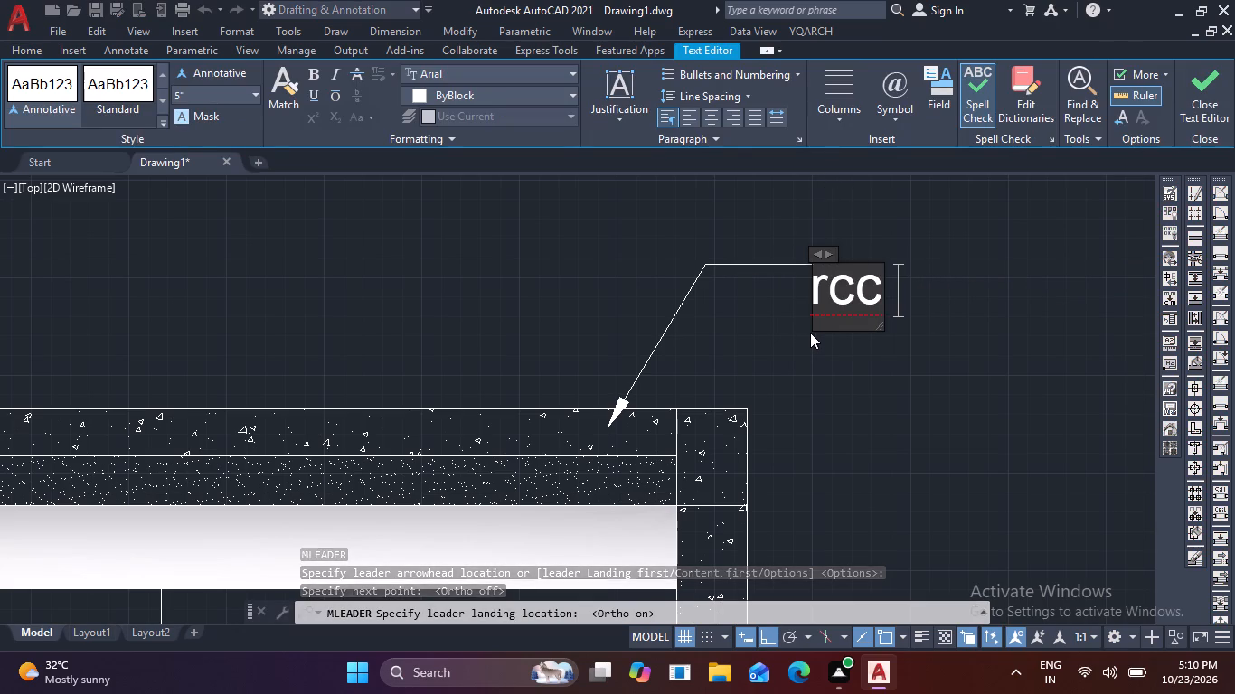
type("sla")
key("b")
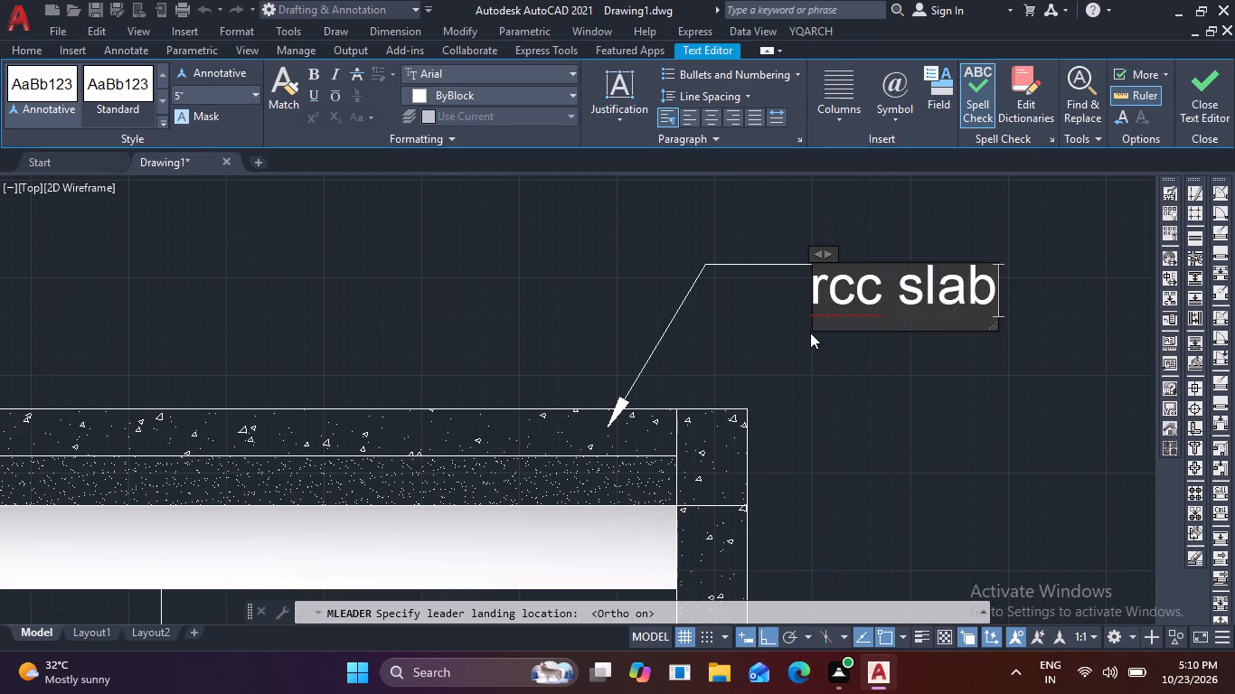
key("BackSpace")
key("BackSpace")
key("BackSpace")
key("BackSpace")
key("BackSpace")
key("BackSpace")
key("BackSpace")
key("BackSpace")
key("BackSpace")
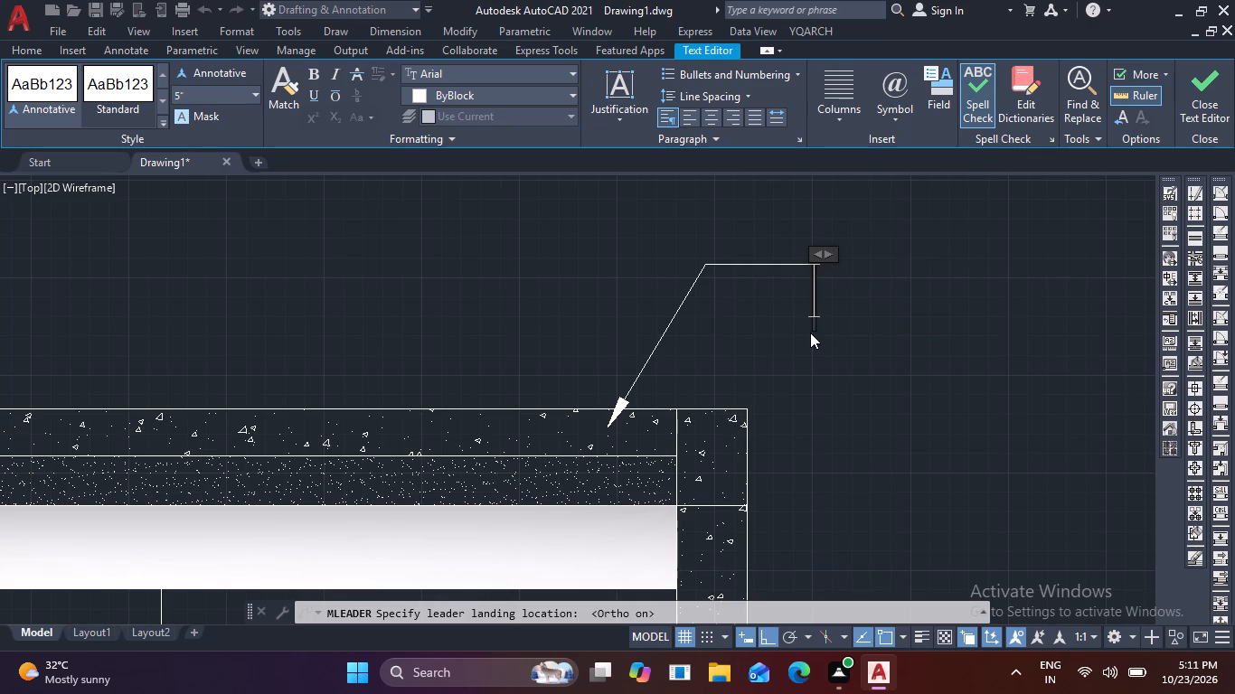
Enter RCC SLAB in capitals as the roof slab leader's text and finish the leader.
type("RCC")
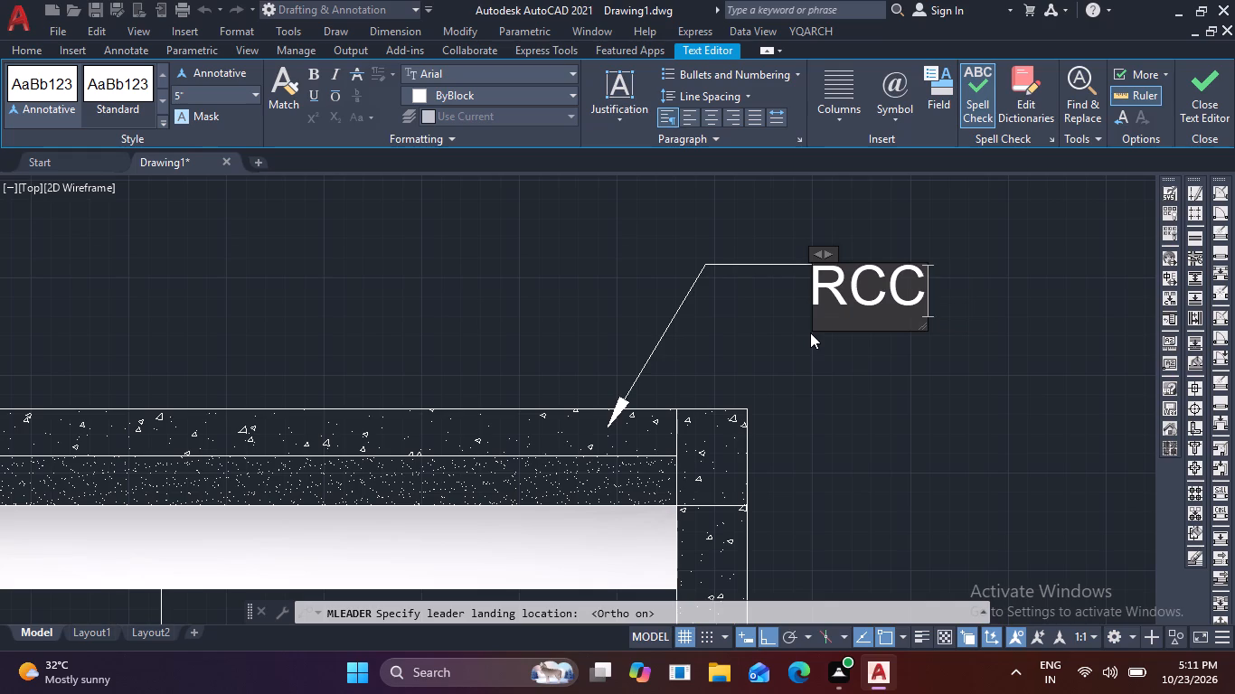
key("space")
type("SLA")
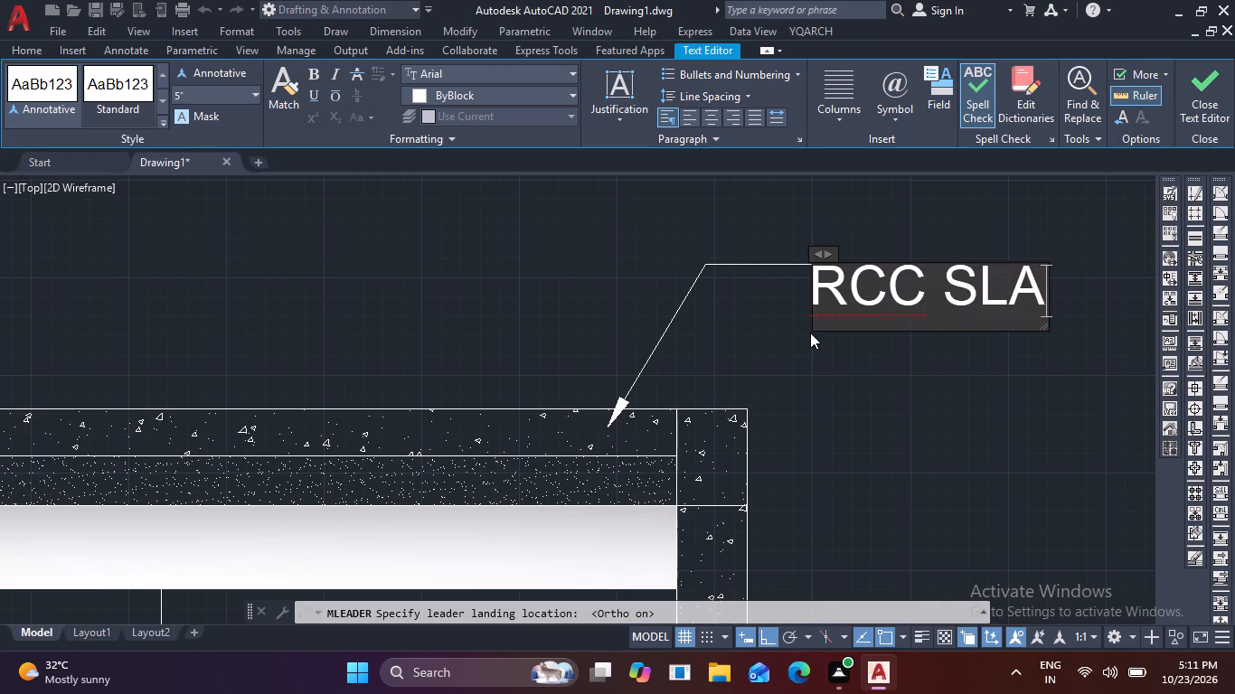
key("b")
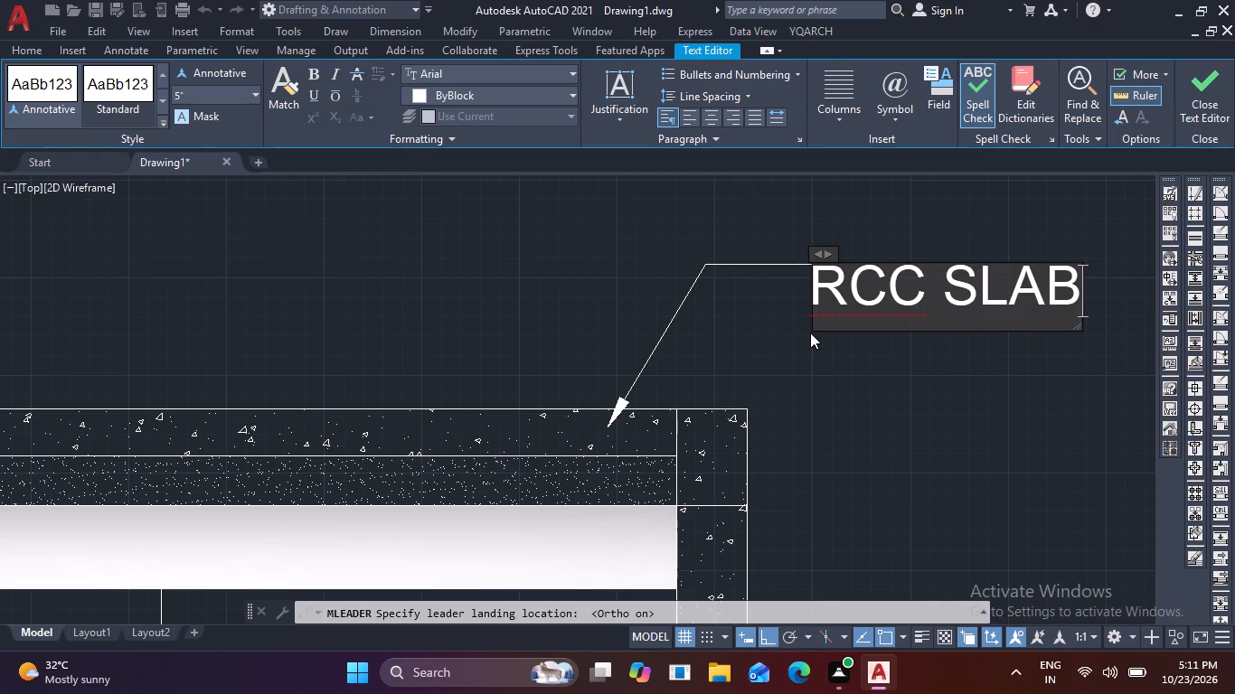
left_click(784, 336)
scroll(784, 336, "down", 2)
middle_click_drag(834, 307, 766, 243)
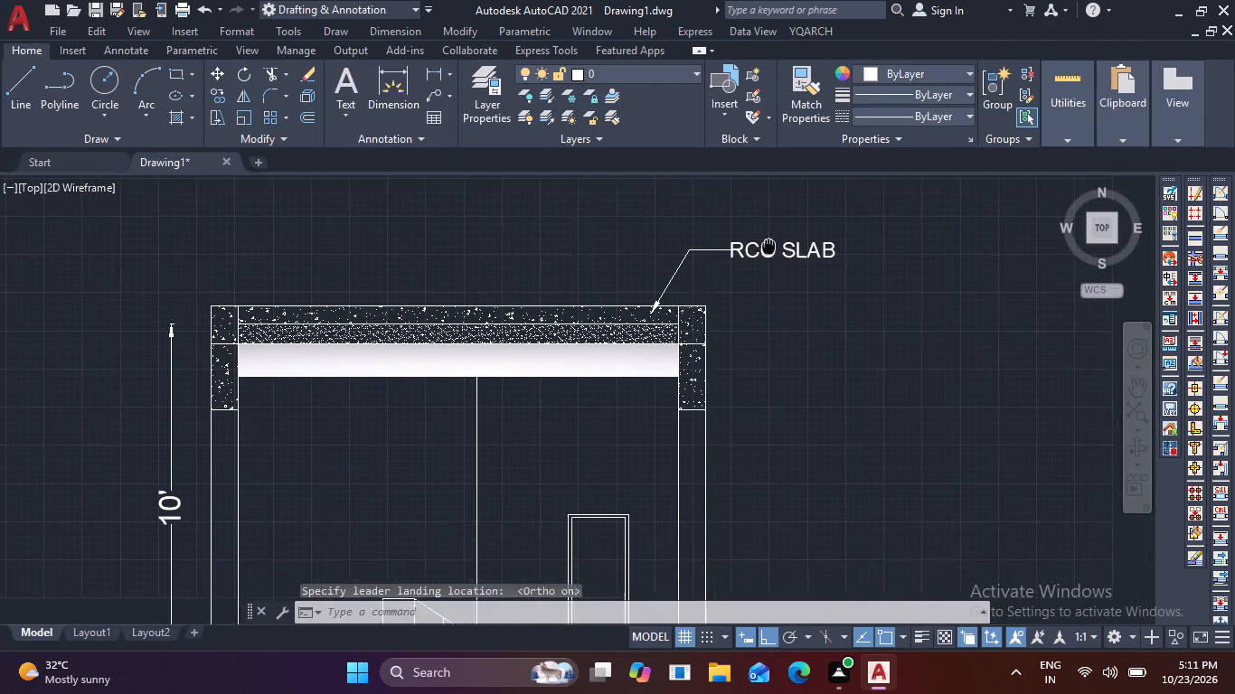
middle_click_drag(766, 243, 715, 186)
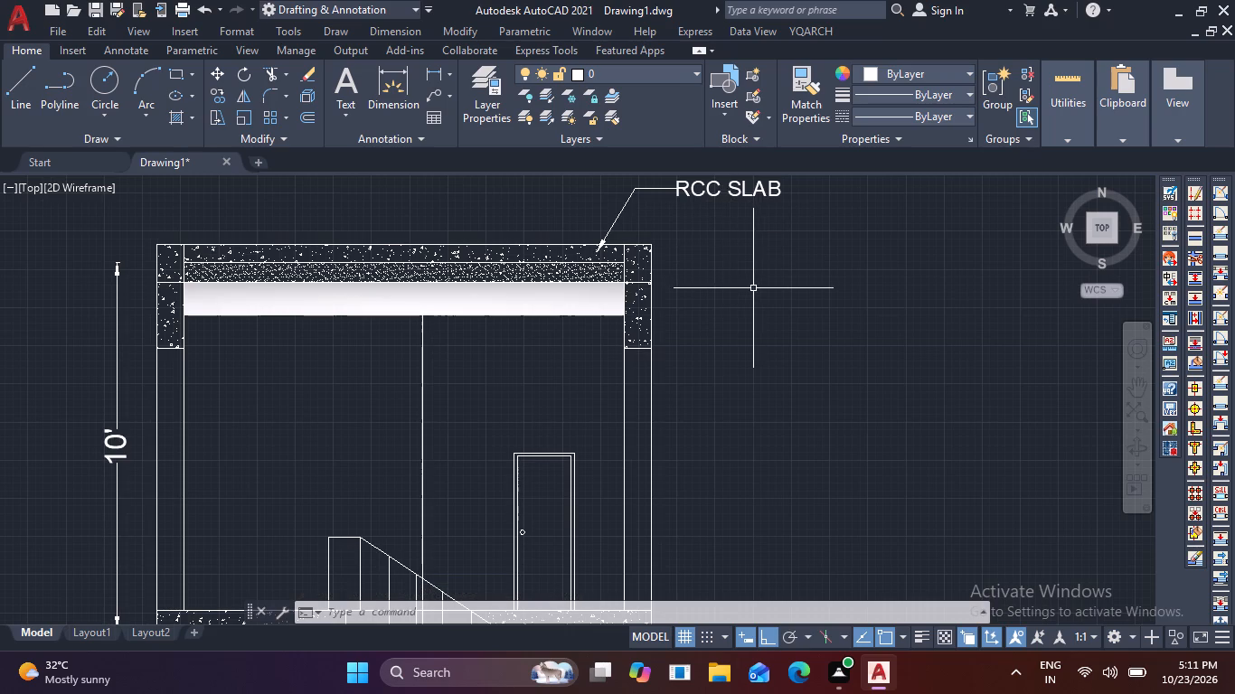
key("Escape")
Draw a horizontal level line about 10' long, starting about 3'-4" outside the right wall and aligned with the middle slab's top.
scroll(752, 295, "down", 1)
middle_click_drag(752, 298, 731, 209)
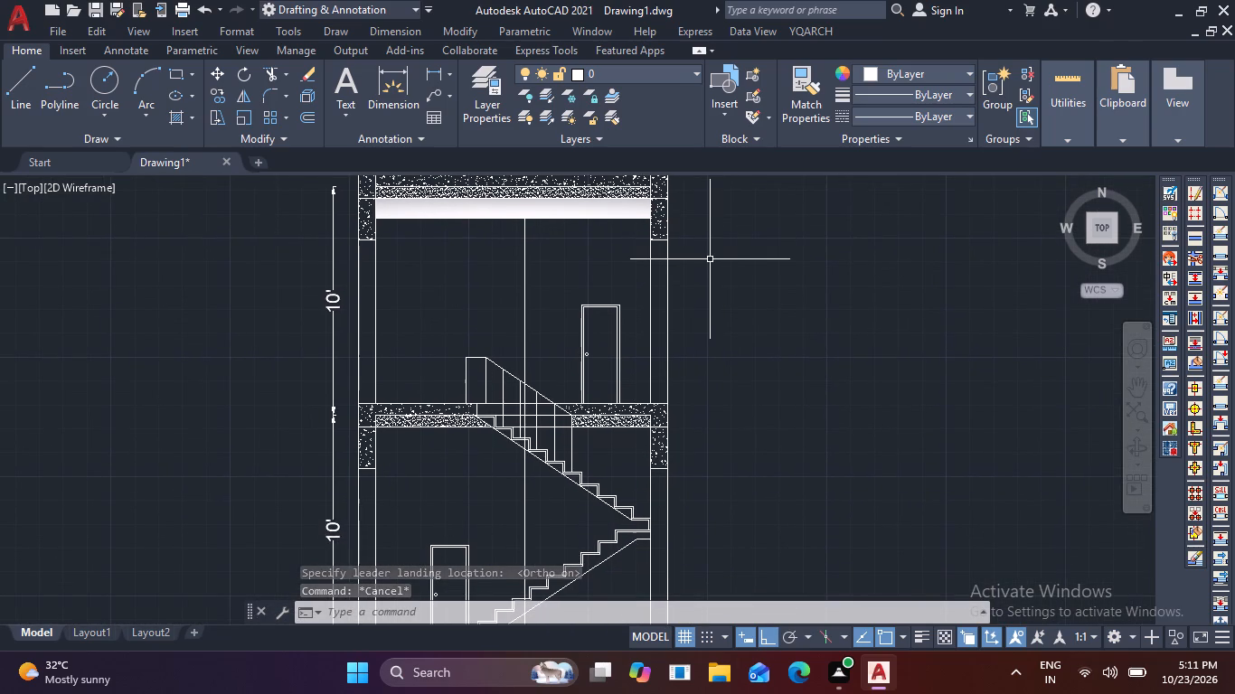
key("l")
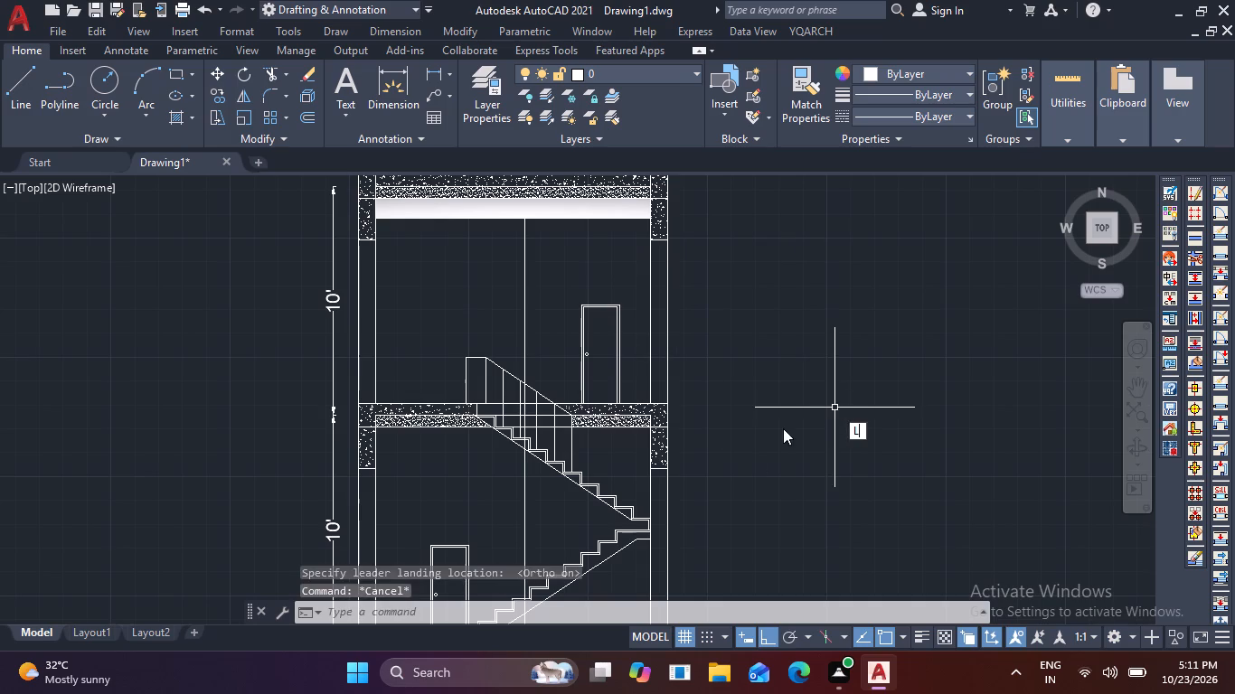
key("space")
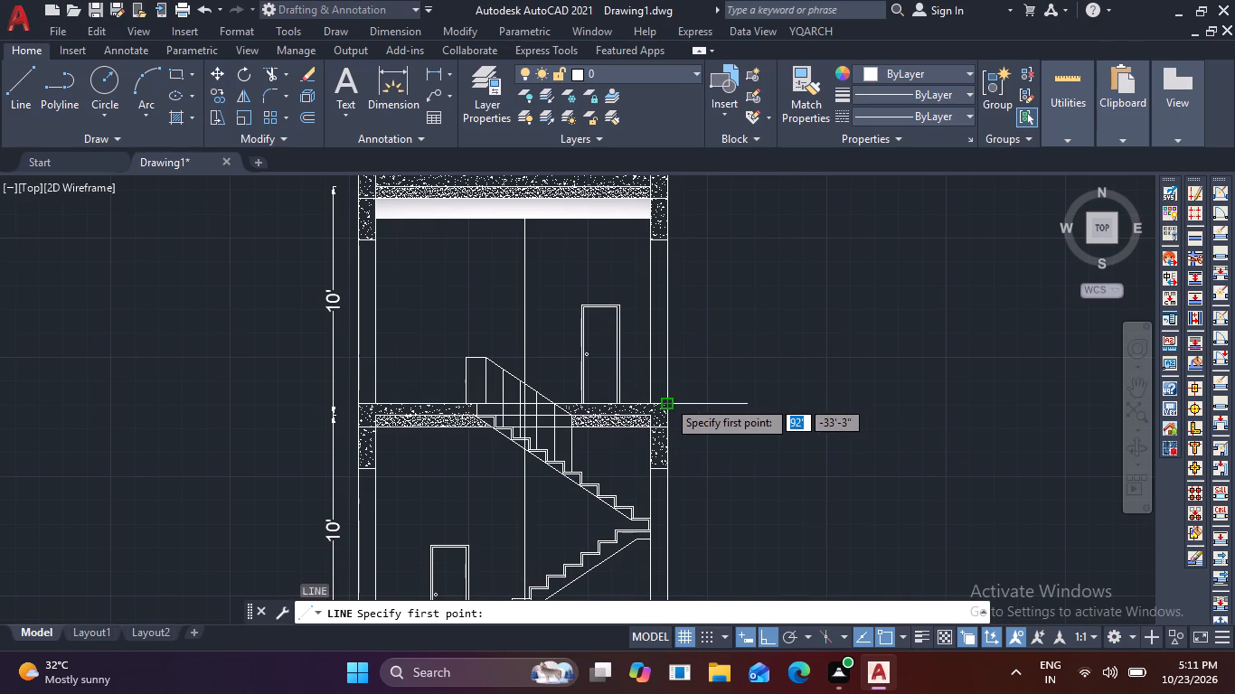
left_click(743, 401)
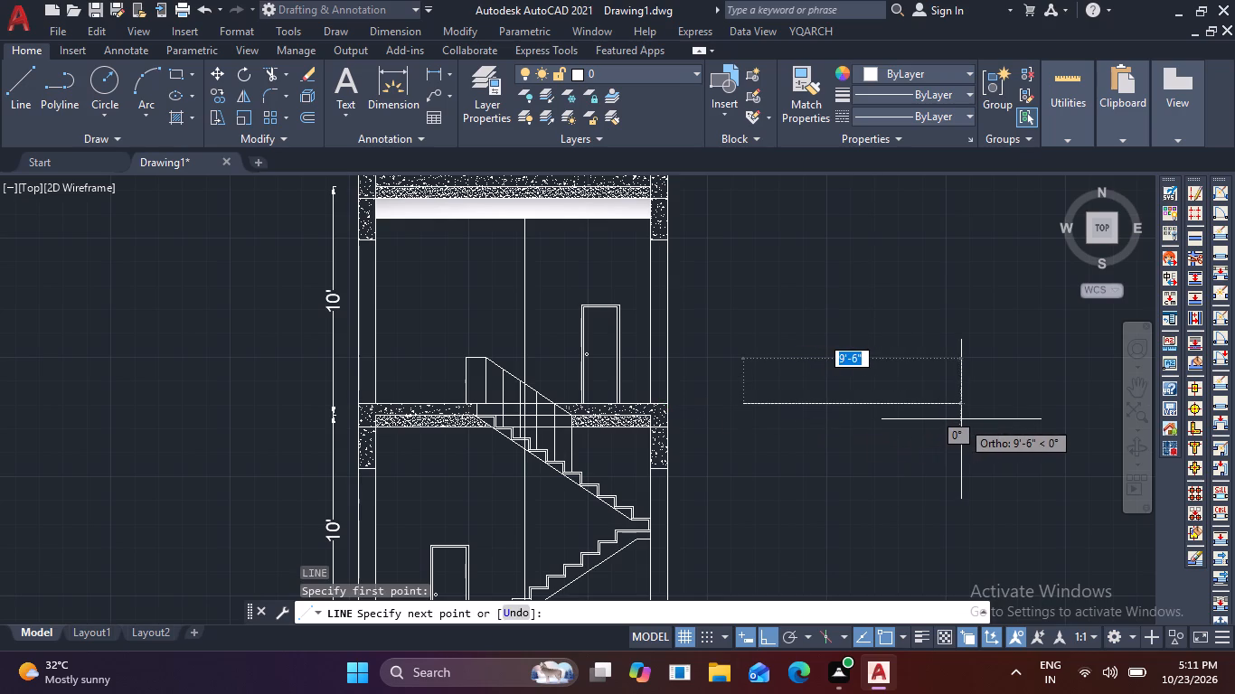
left_click(984, 418)
key("space")
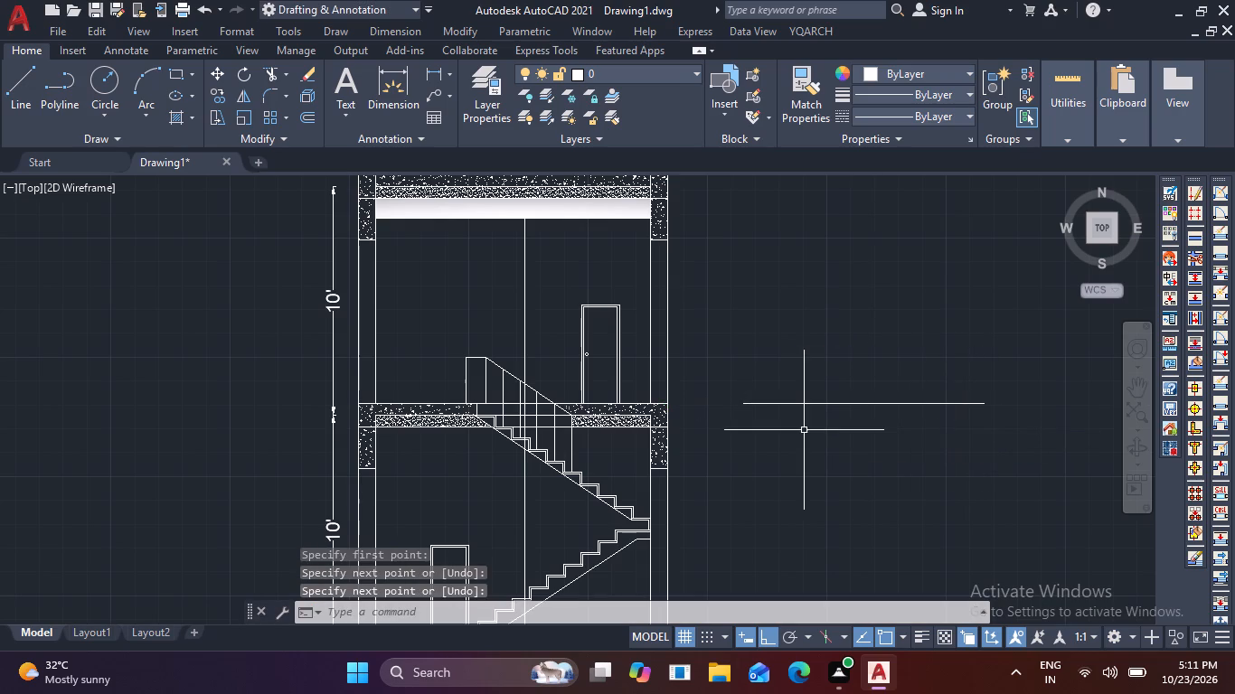
Copy the first floor plan's LIVING ROOM 12'X14 label to just above the new level line beside the section.
scroll(685, 422, "down", 3)
scroll(336, 382, "up", 2)
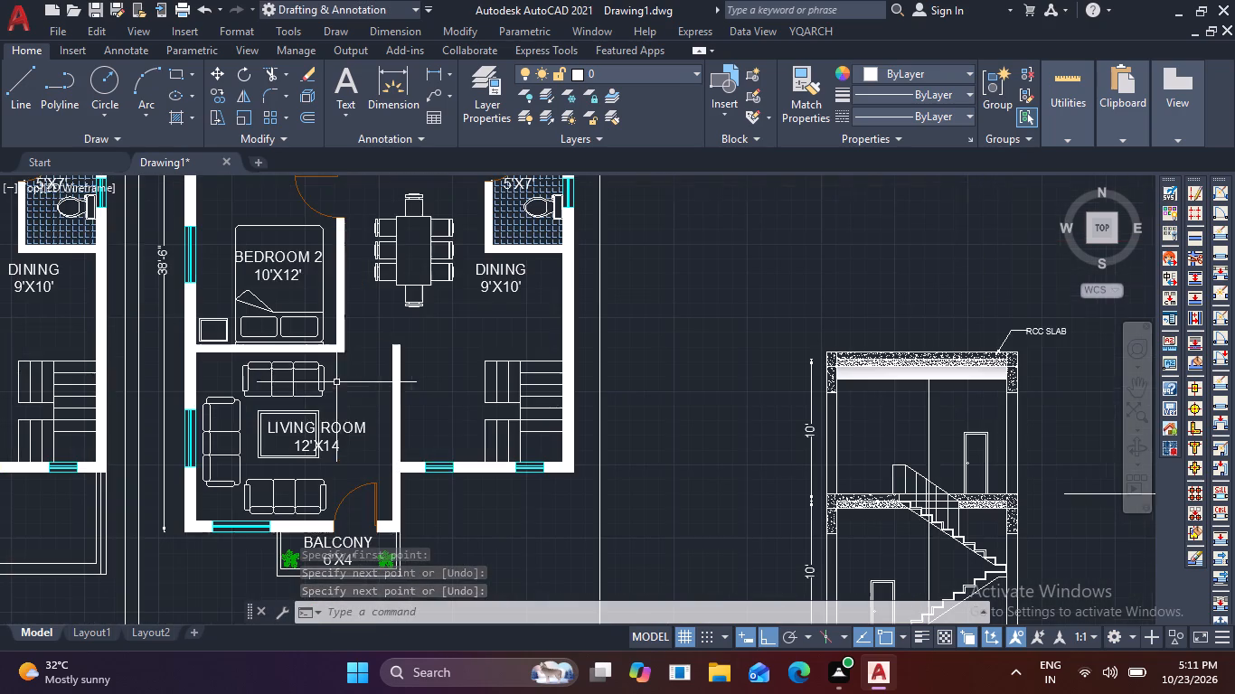
left_click(335, 427)
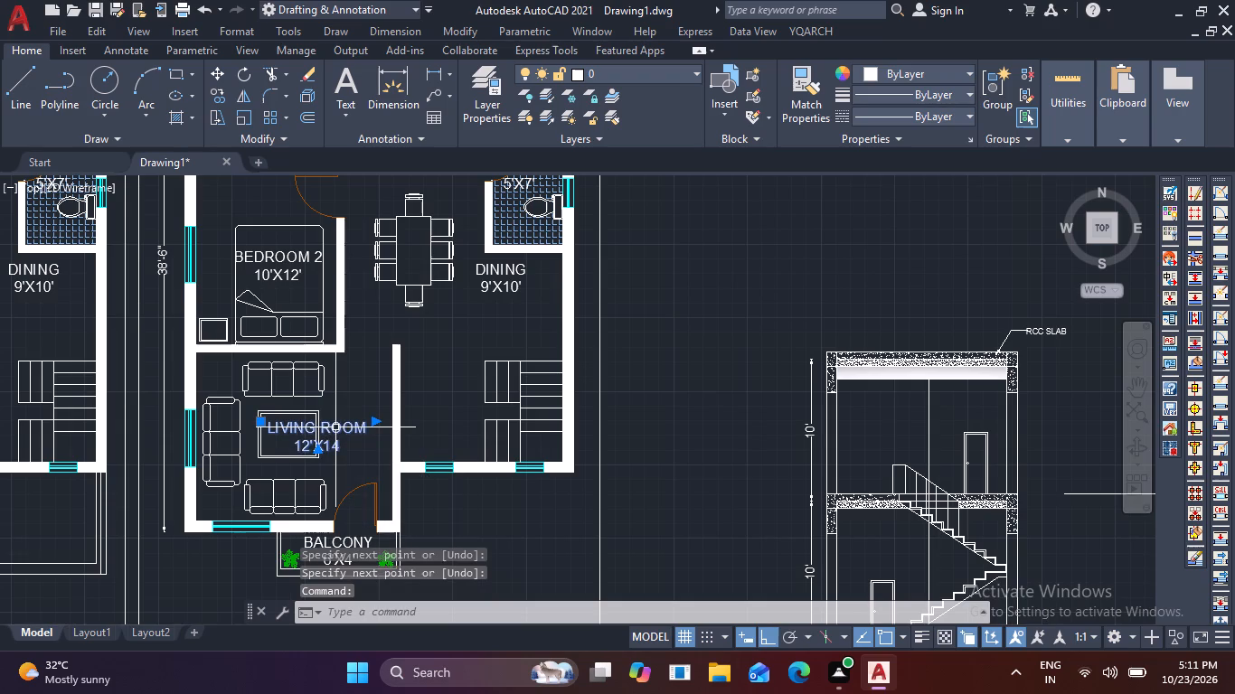
type("CO")
key("space")
left_click(335, 427)
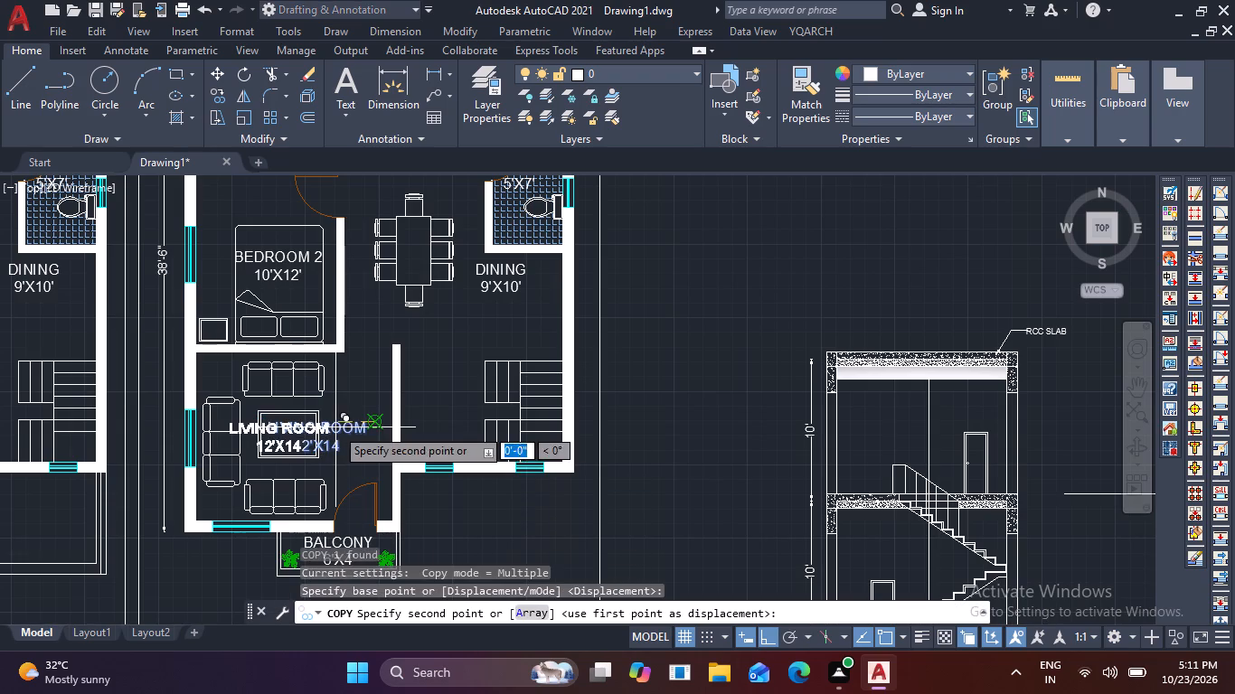
scroll(605, 431, "down", 3)
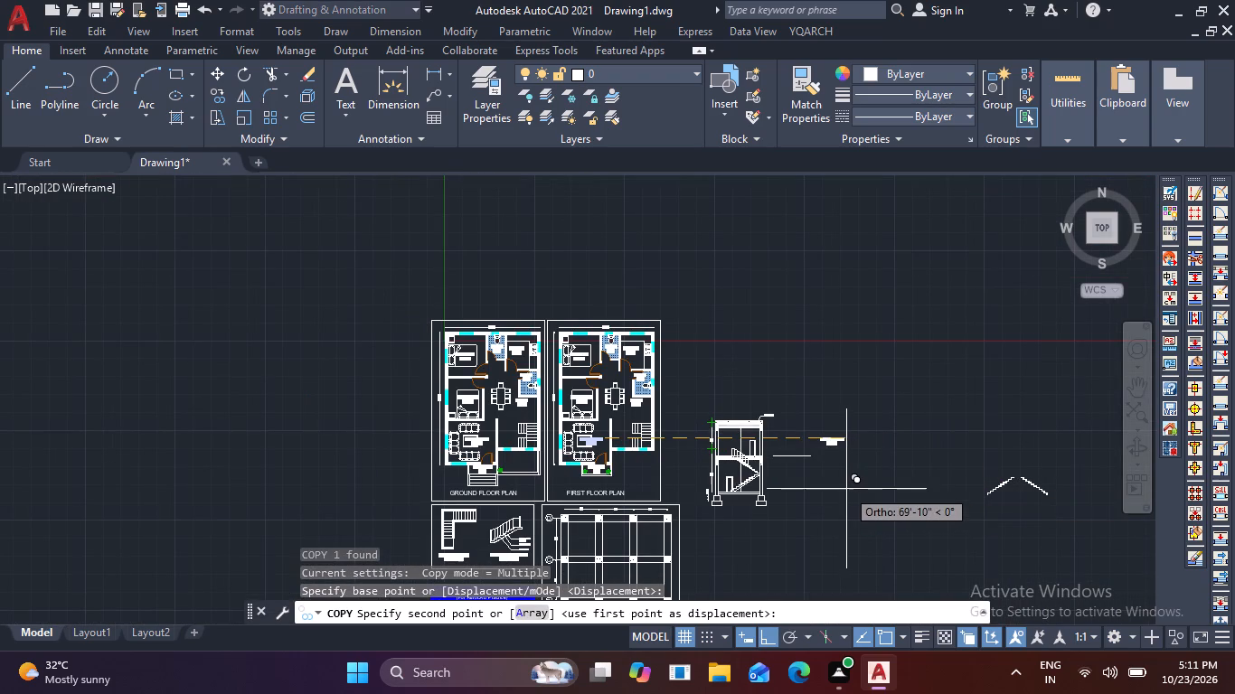
key("F8")
scroll(828, 483, "up", 4)
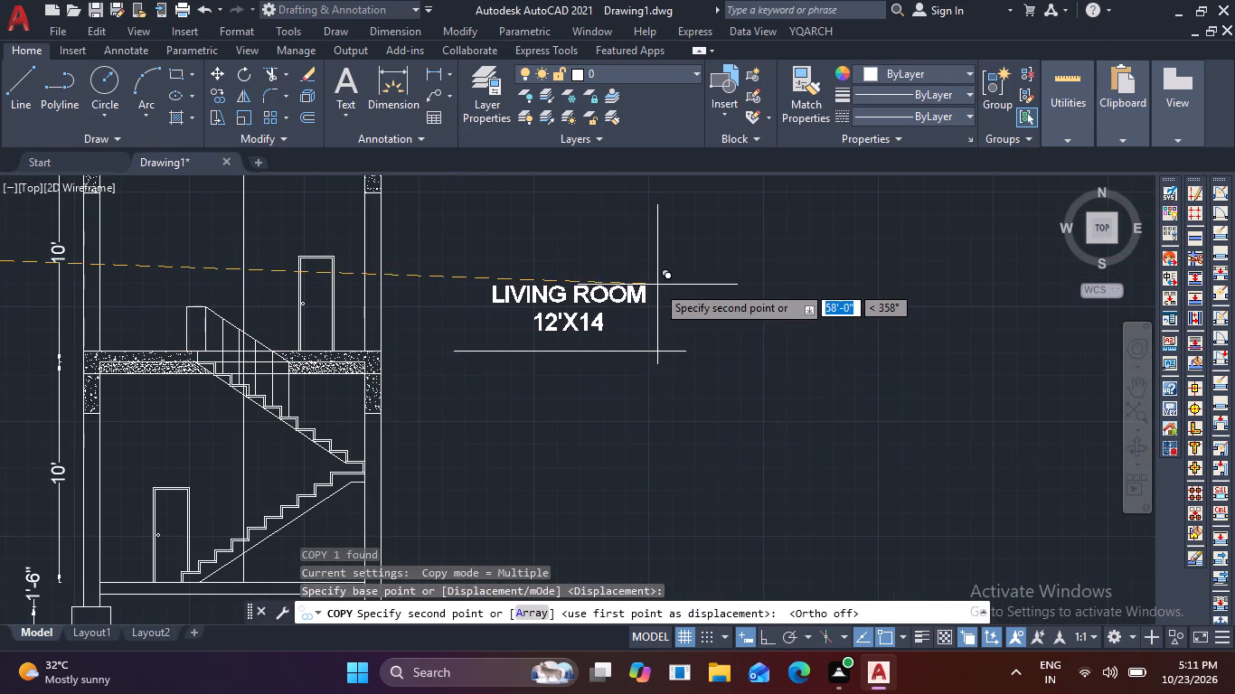
left_click(654, 287)
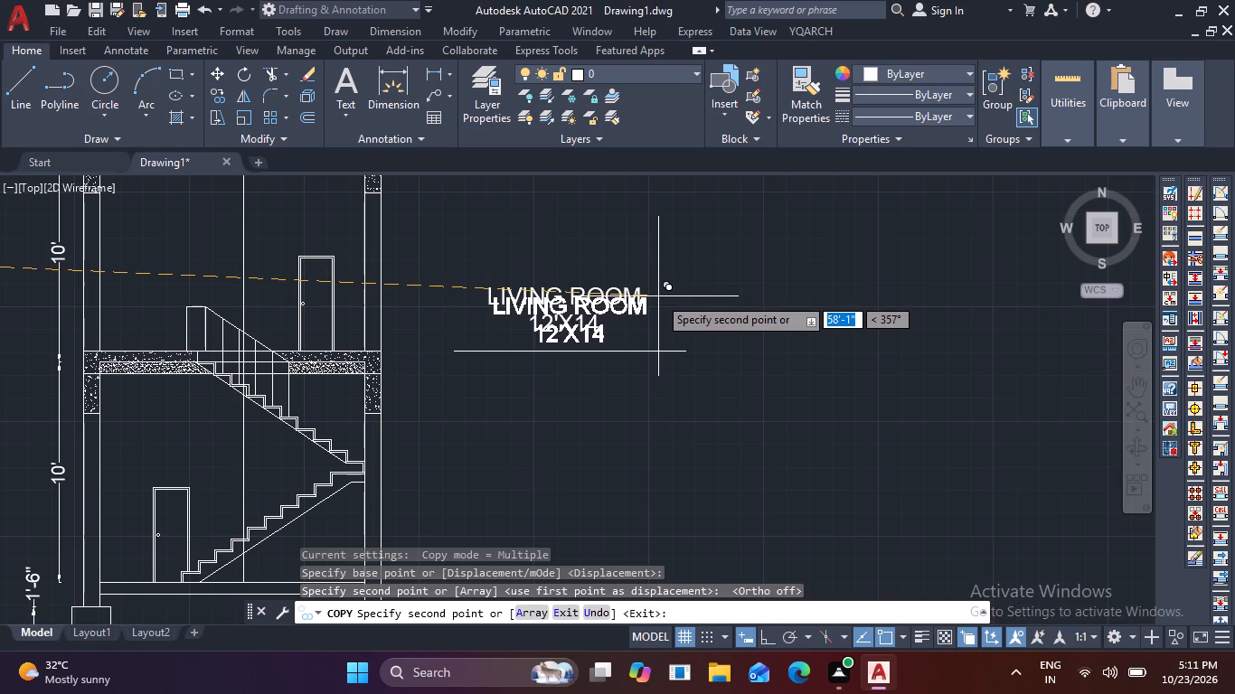
key("Escape")
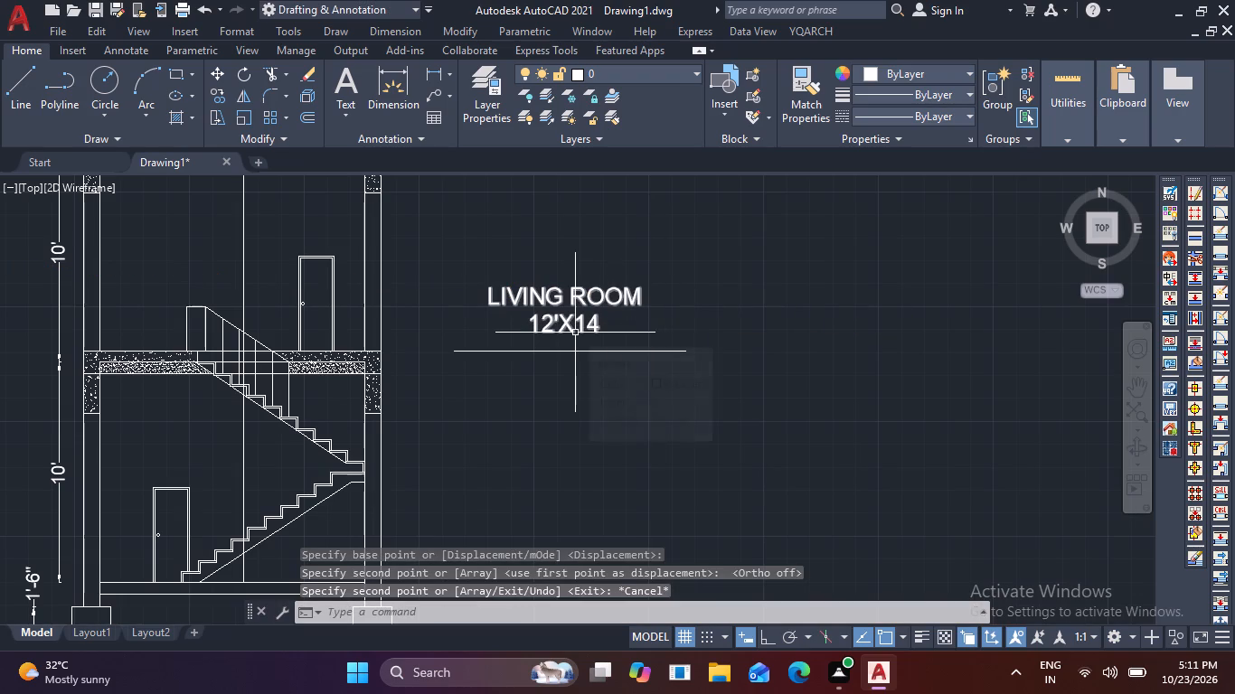
Replace the copied LIVING ROOM 12'X14 label beside the section with the text FIRST FLOOR in capitals.
double_click(575, 333)
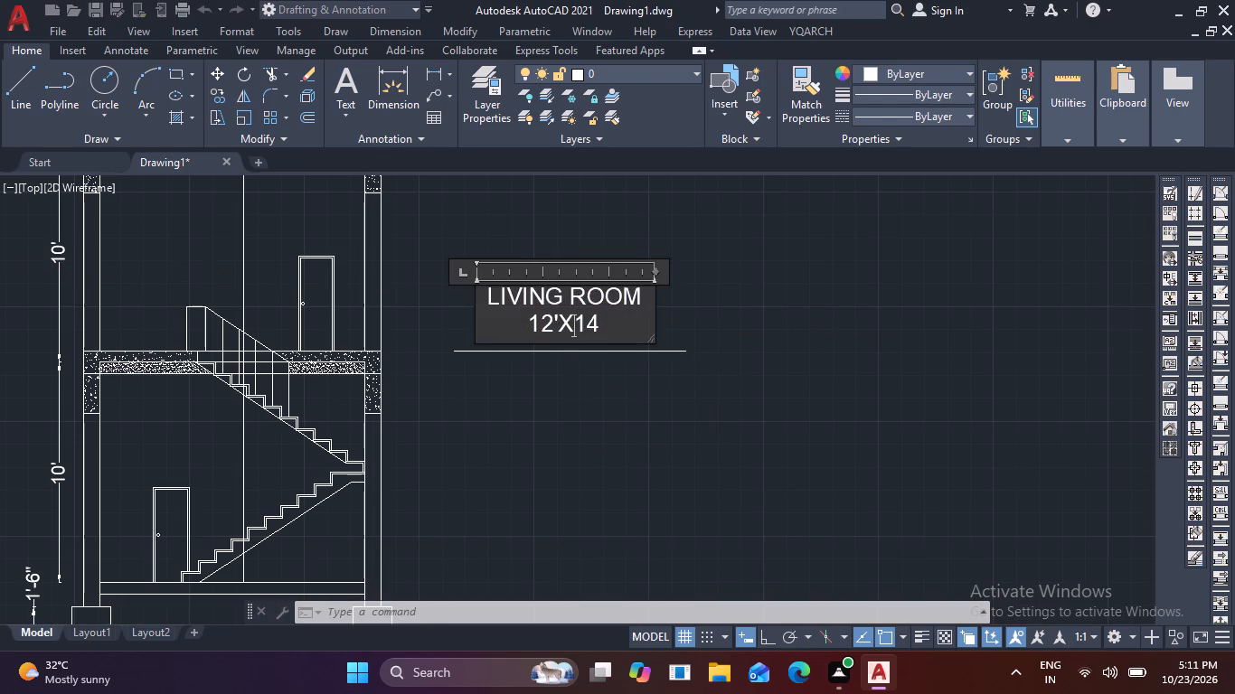
left_click(618, 327)
key("BackSpace")
key("BackSpace")
key("BackSpace")
key("BackSpace")
key("BackSpace")
key("BackSpace")
key("BackSpace")
key("BackSpace")
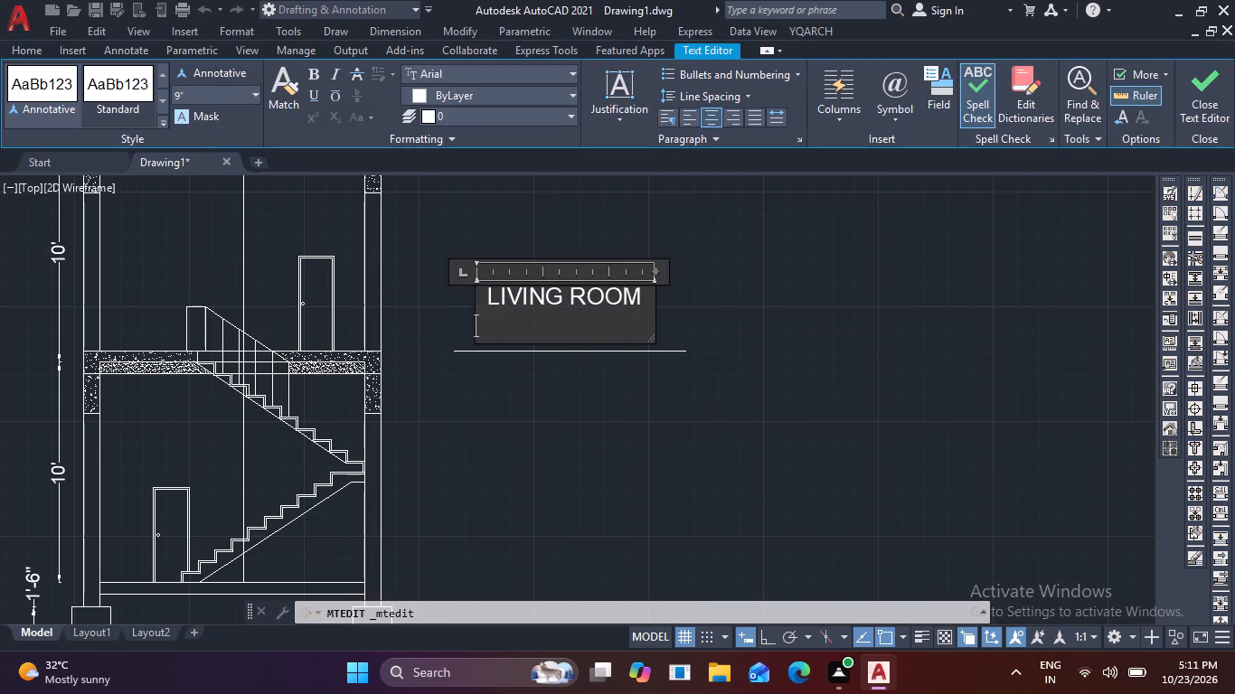
key("BackSpace")
key("BackSpace")
key("BackSpace")
key("BackSpace")
key("BackSpace")
key("BackSpace")
key("BackSpace")
key("BackSpace")
key("BackSpace")
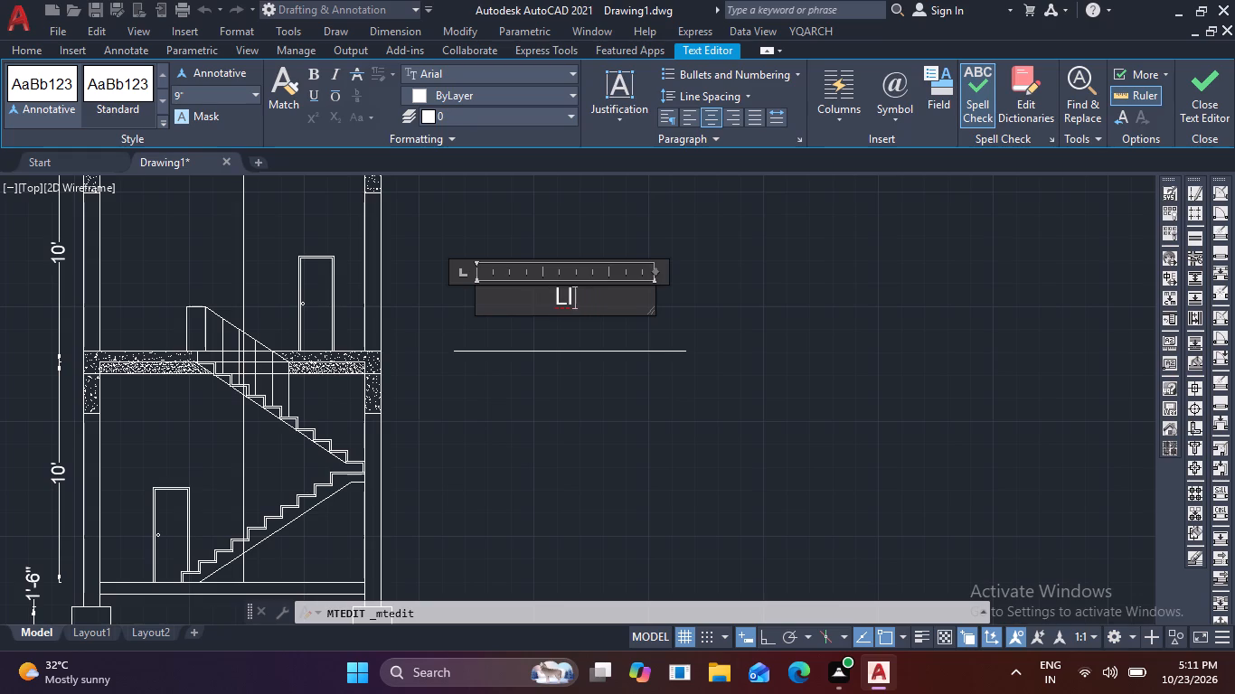
key("BackSpace")
key("BackSpace")
key("f")
type("IST")
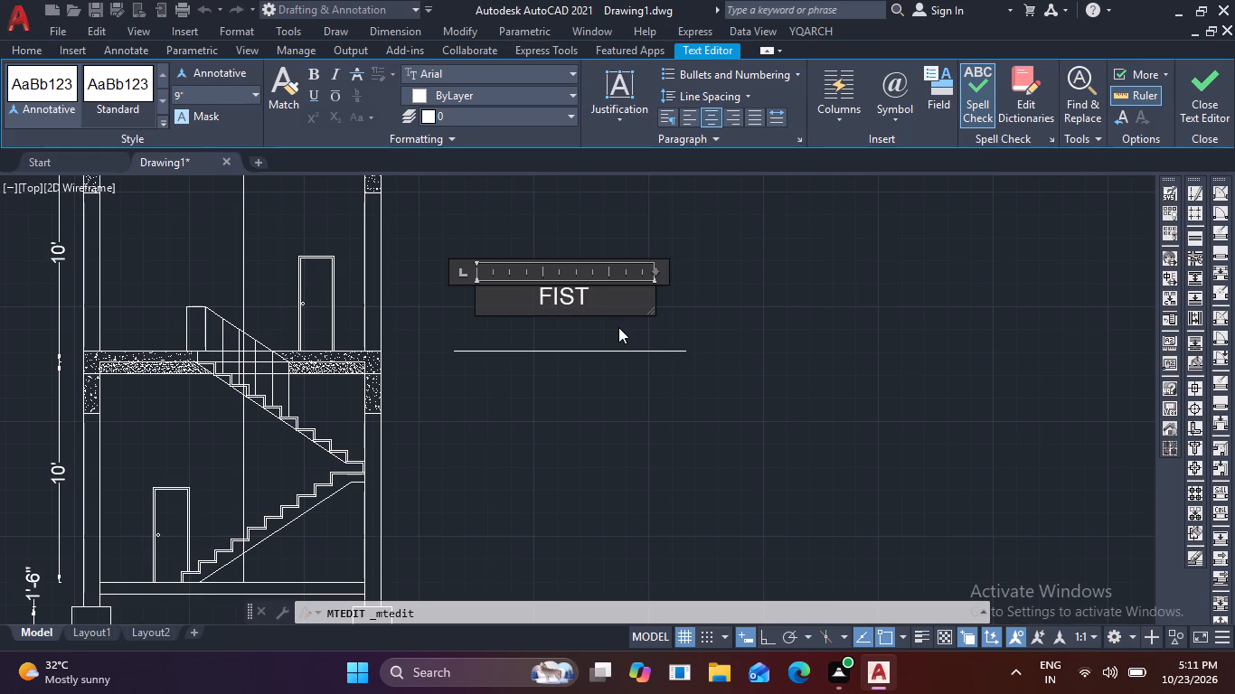
key("BackSpace")
key("BackSpace")
type("RST")
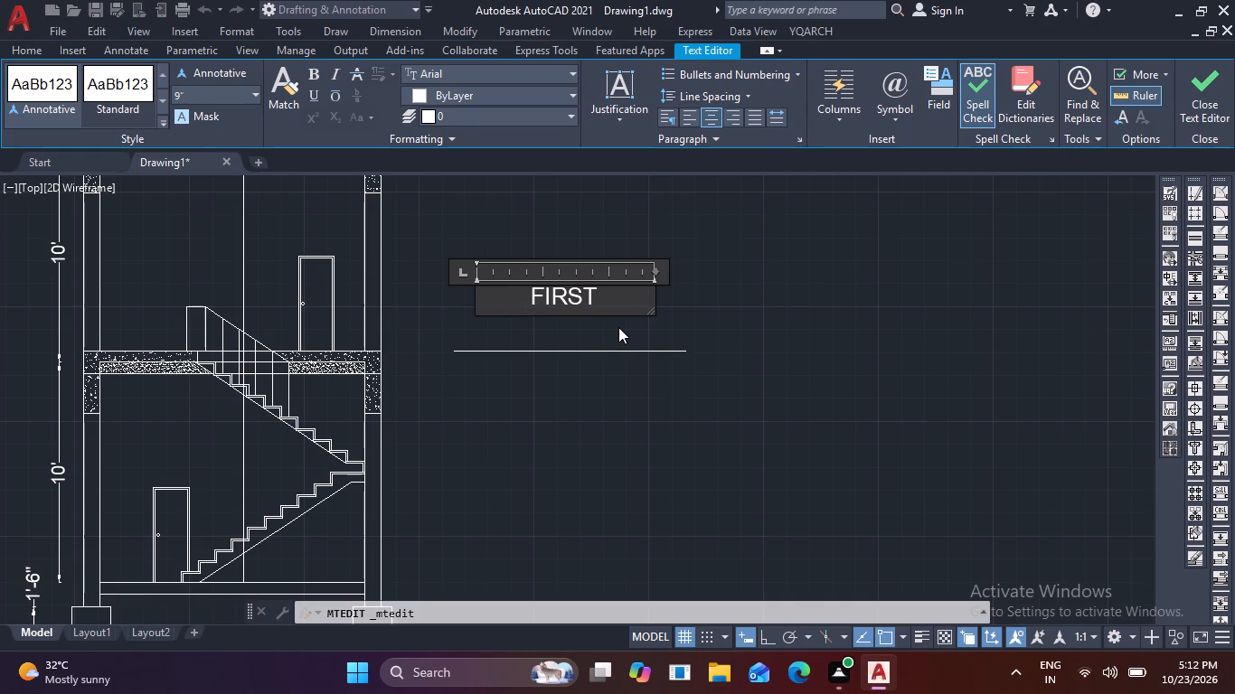
key("space")
type("FLOOR")
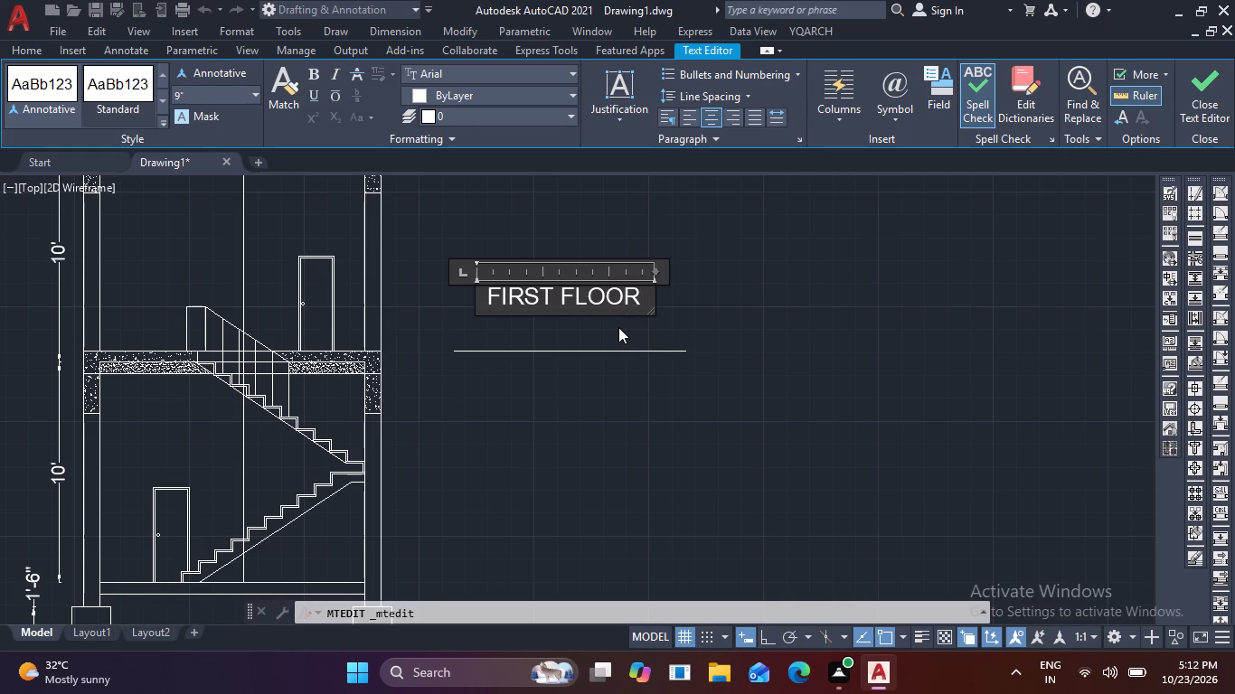
Add +10'-6" as a second line under FIRST FLOOR and finish editing the label.
key("Return")
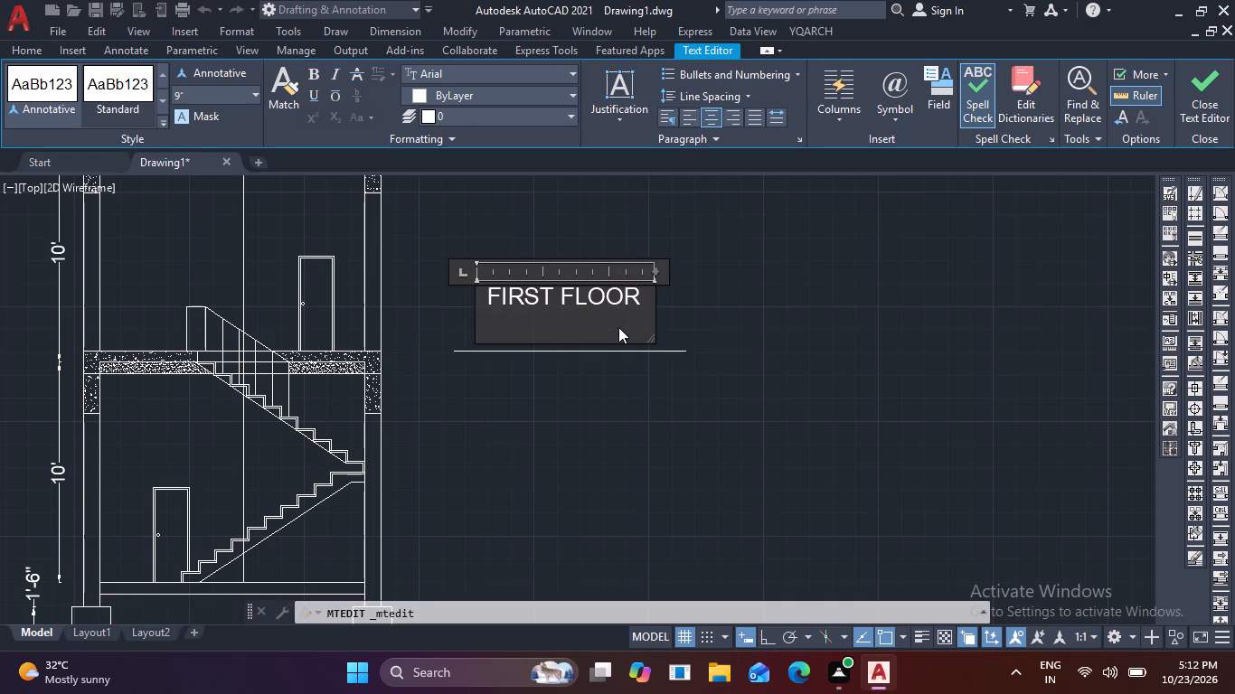
key("equal")
key("BackSpace")
key("shift+plus")
type("10")
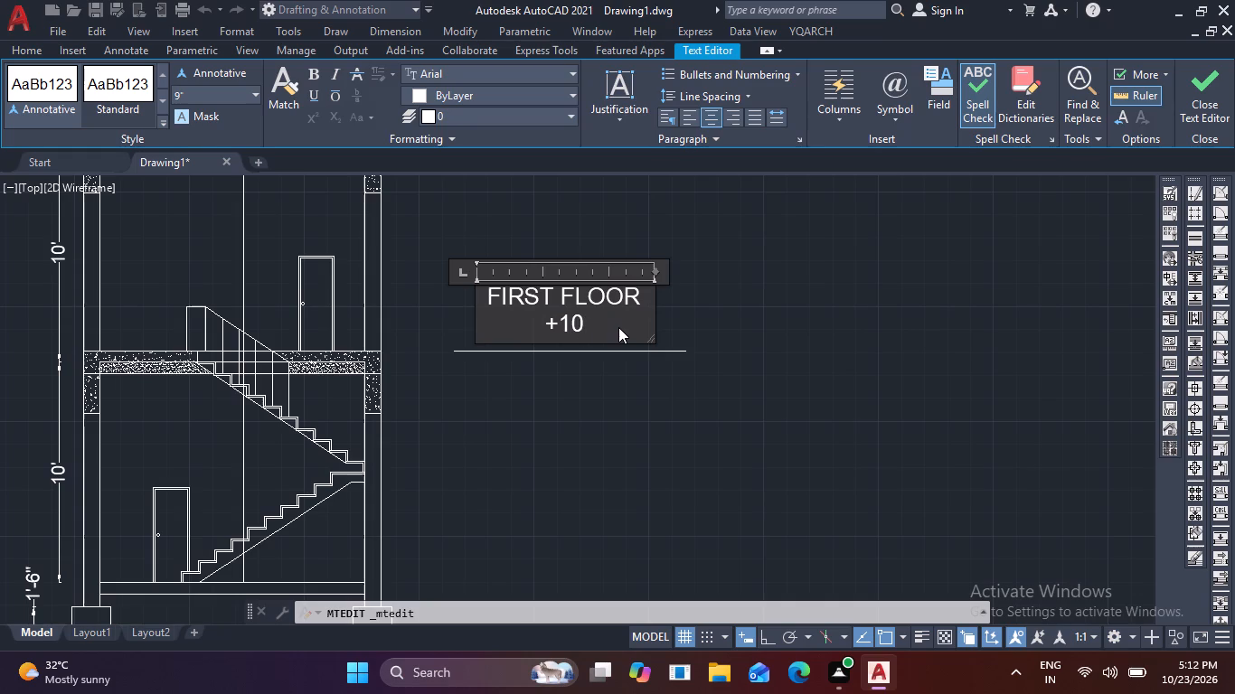
key("apostrophe")
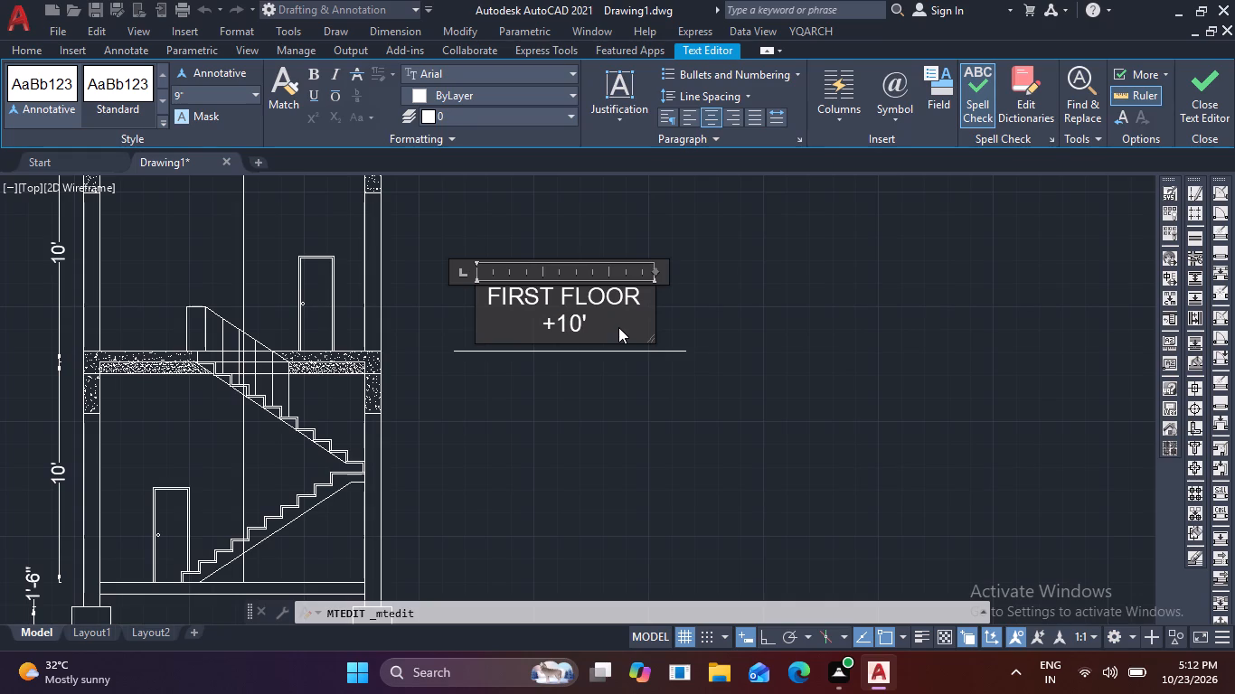
key("minus")
key("6")
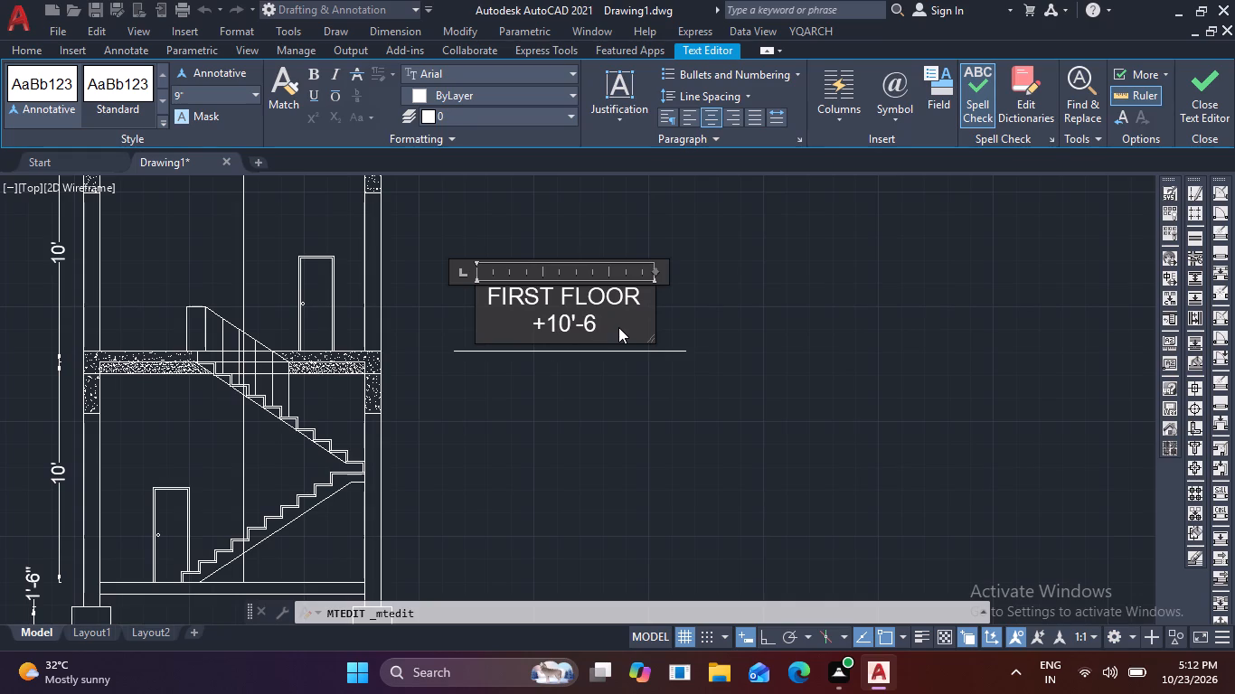
key("shift+quotedbl")
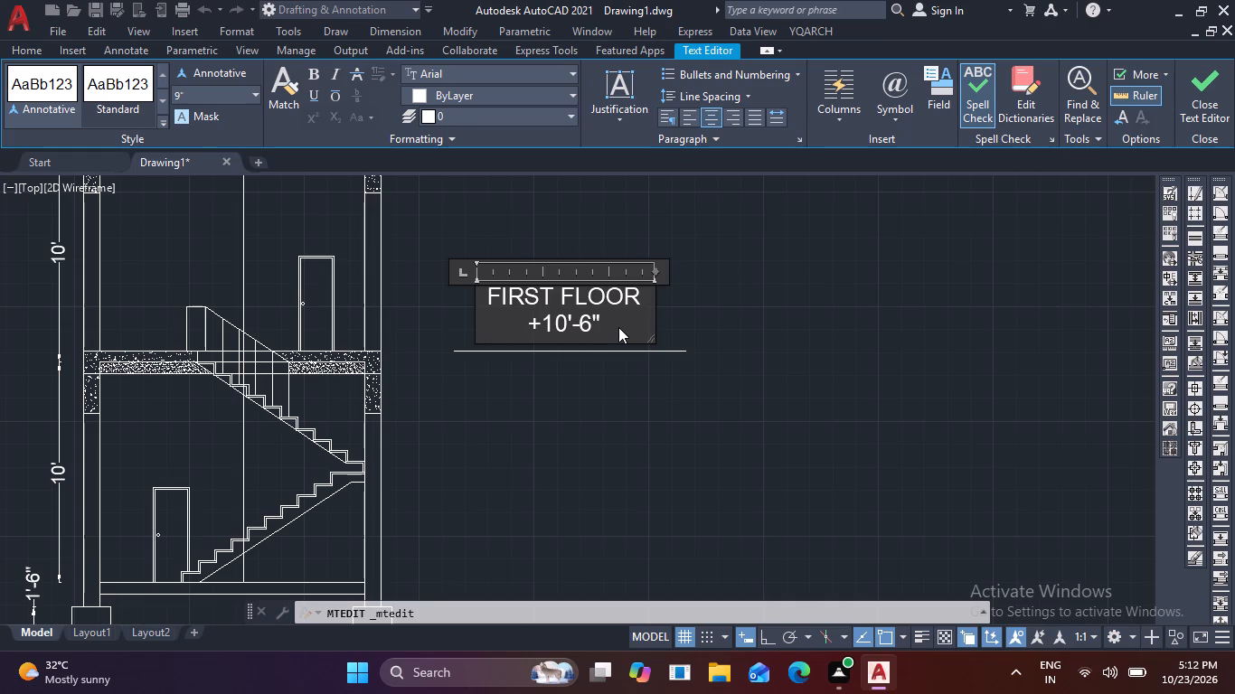
left_click(692, 299)
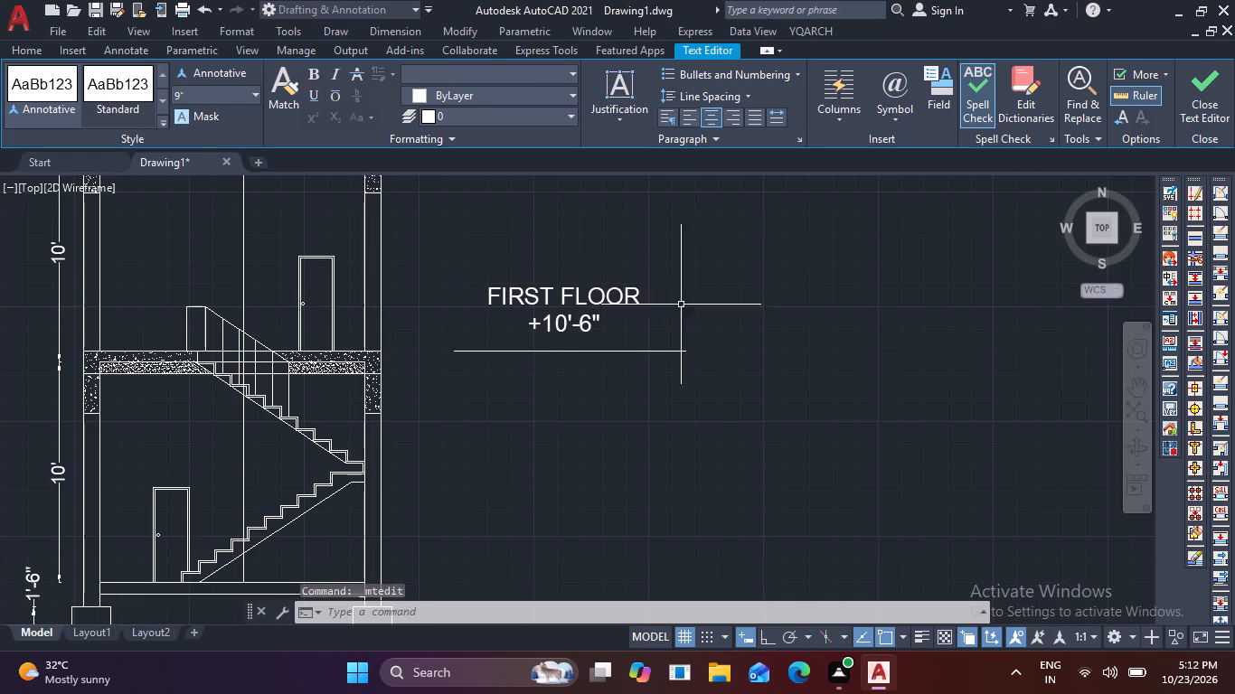
Draw a vertical line about 9" upward from the first floor level line, near its left end.
scroll(538, 333, "up", 2)
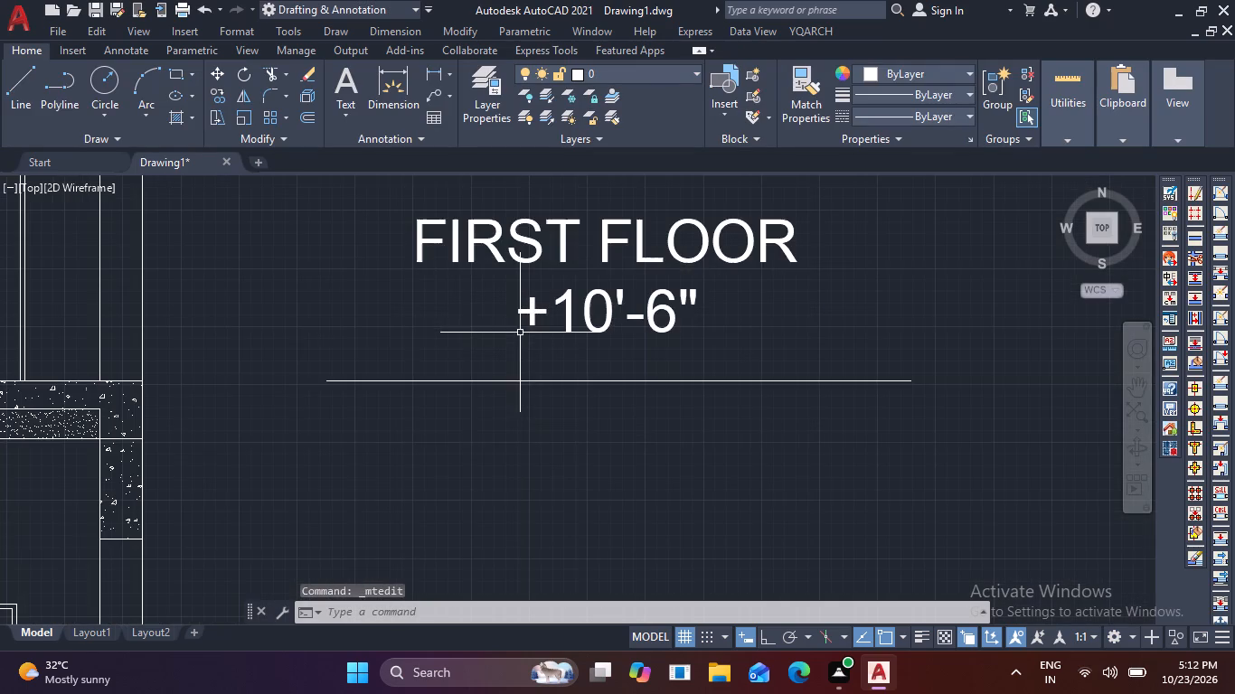
key("l")
key("space")
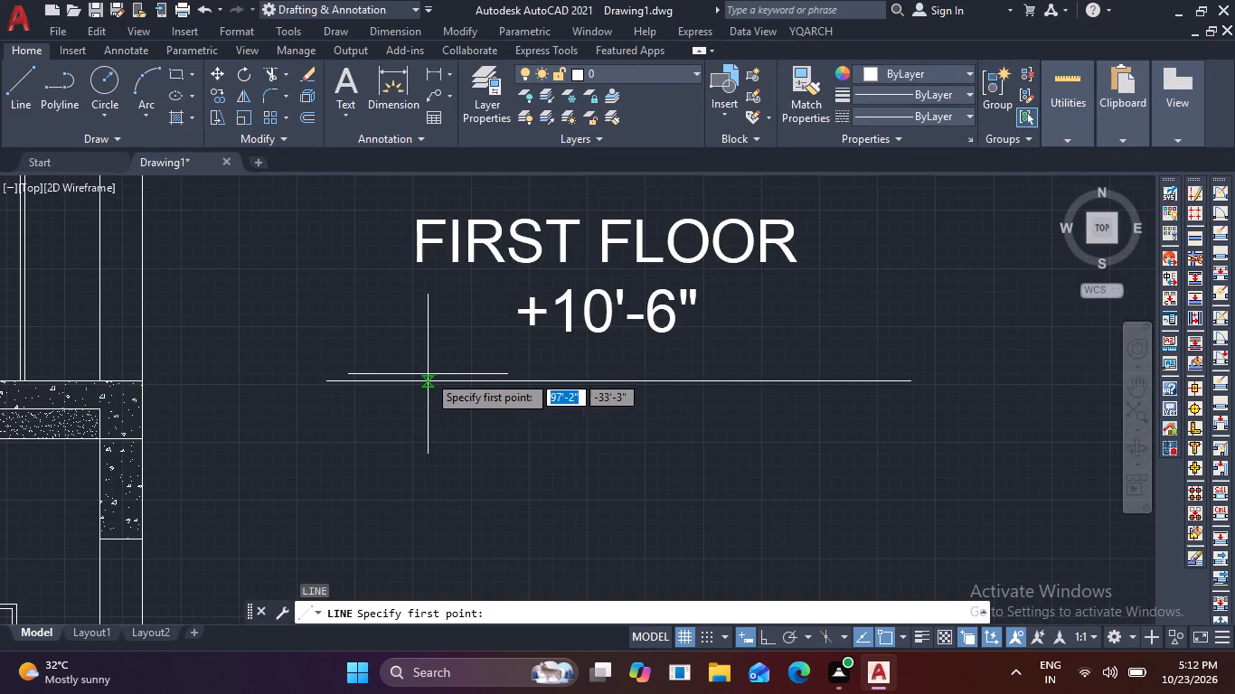
scroll(428, 375, "up", 2)
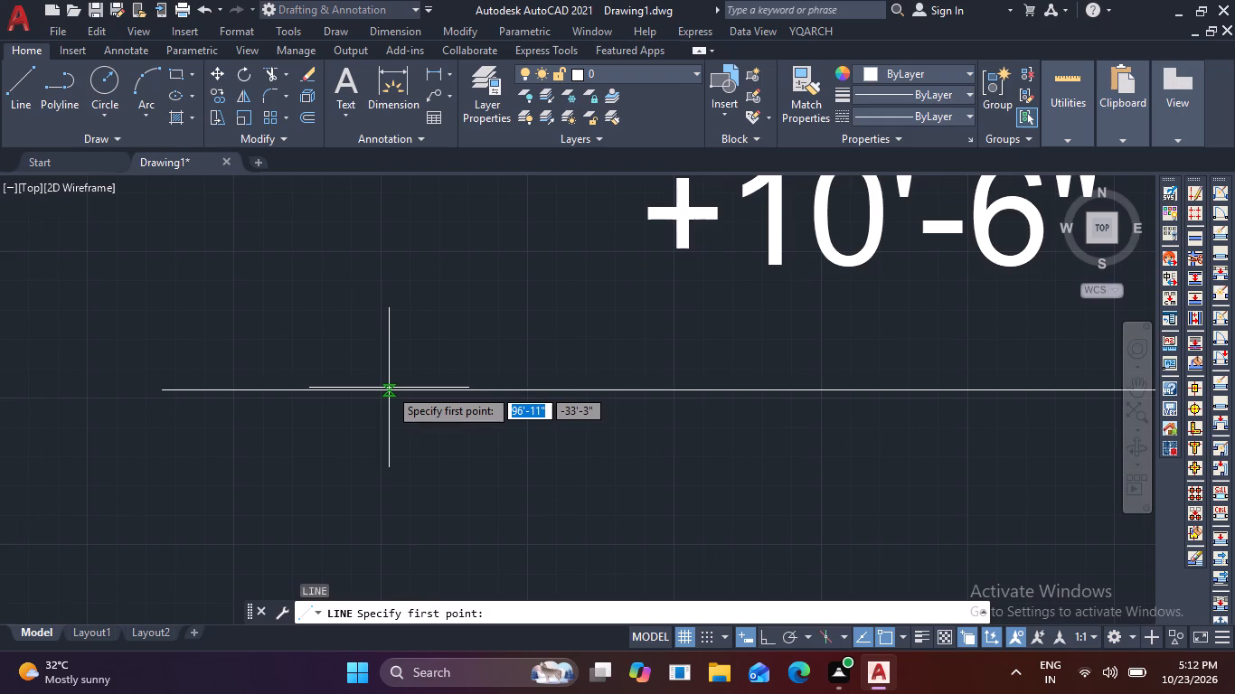
left_click(370, 389)
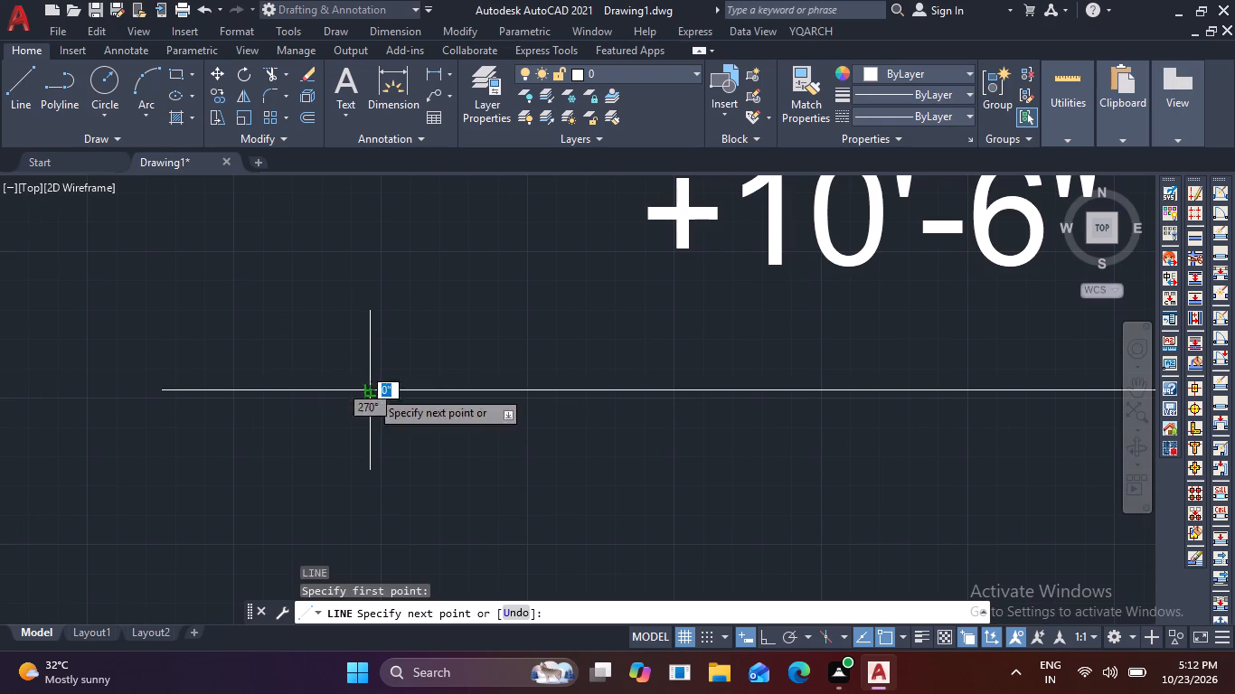
key("F8")
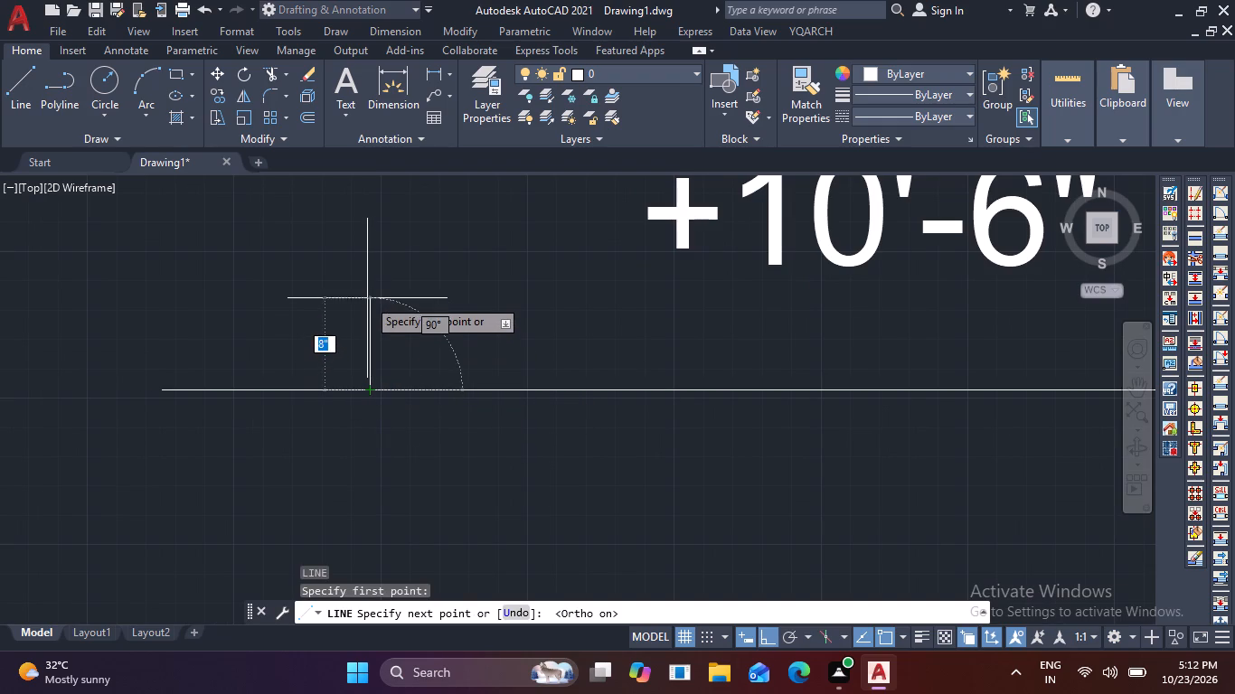
left_click(375, 286)
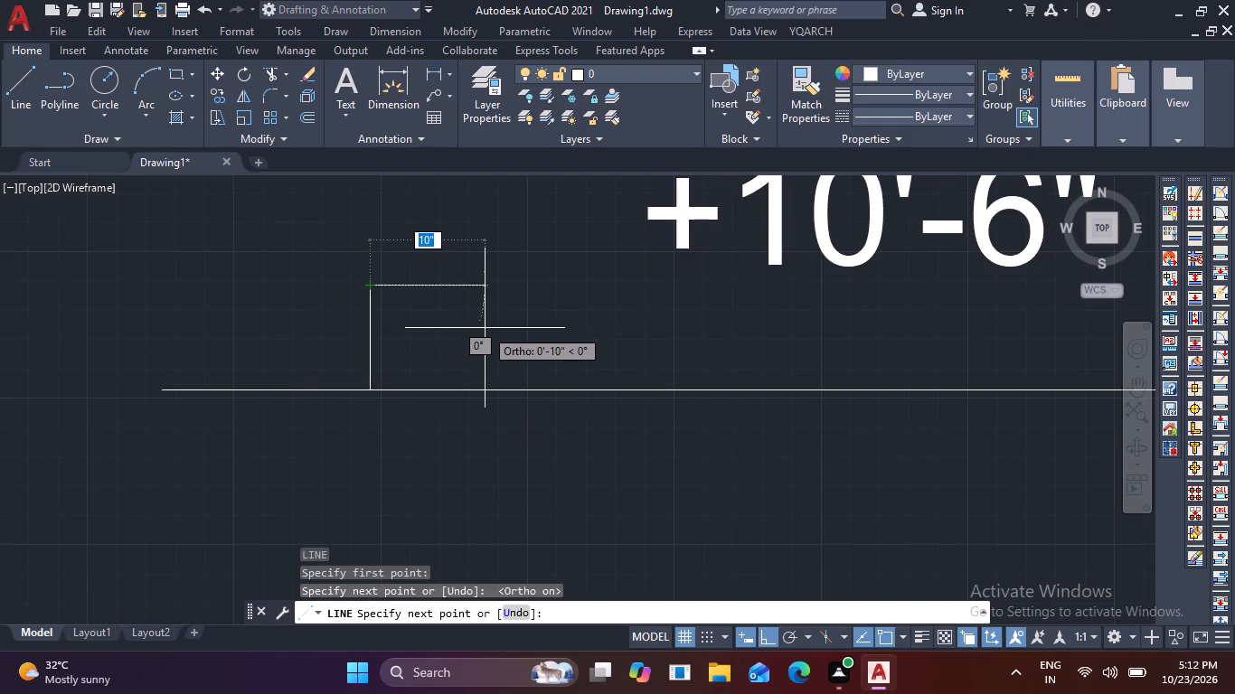
key("Escape")
Draw the left half of an arrowhead at the vertical line's foot: a slanted line about 2" long and a horizontal line back to the vertical.
key("l")
key("space")
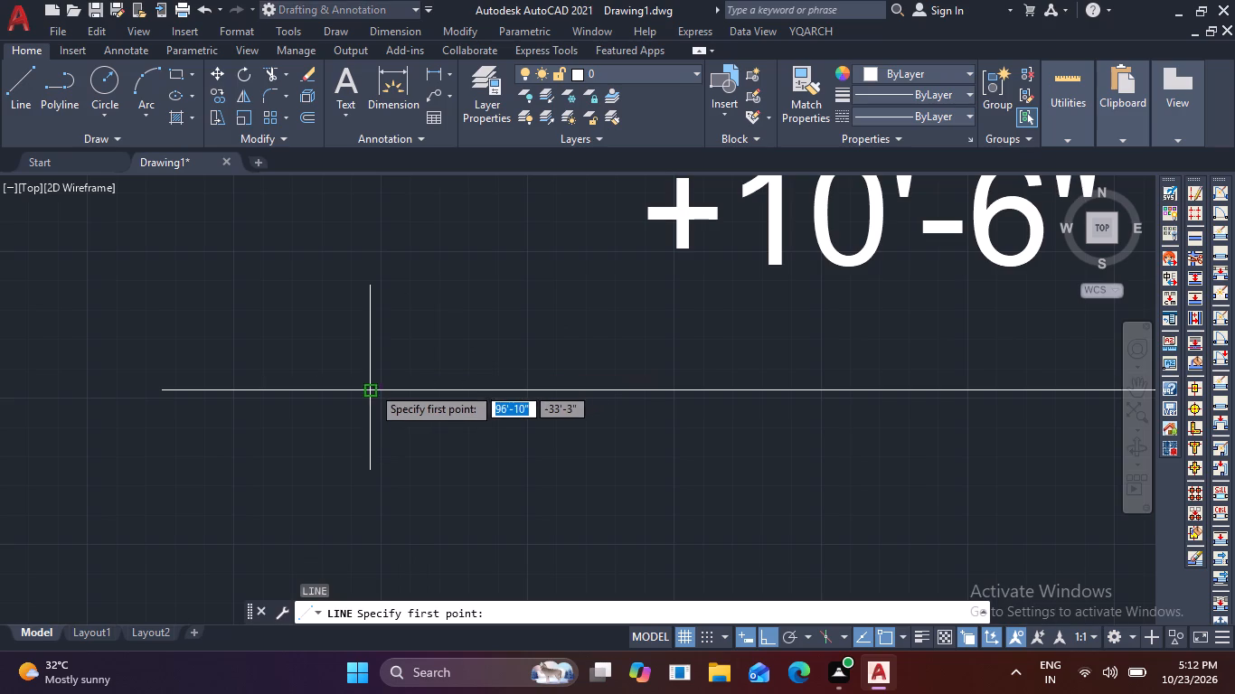
left_click(368, 388)
scroll(354, 369, "up", 2)
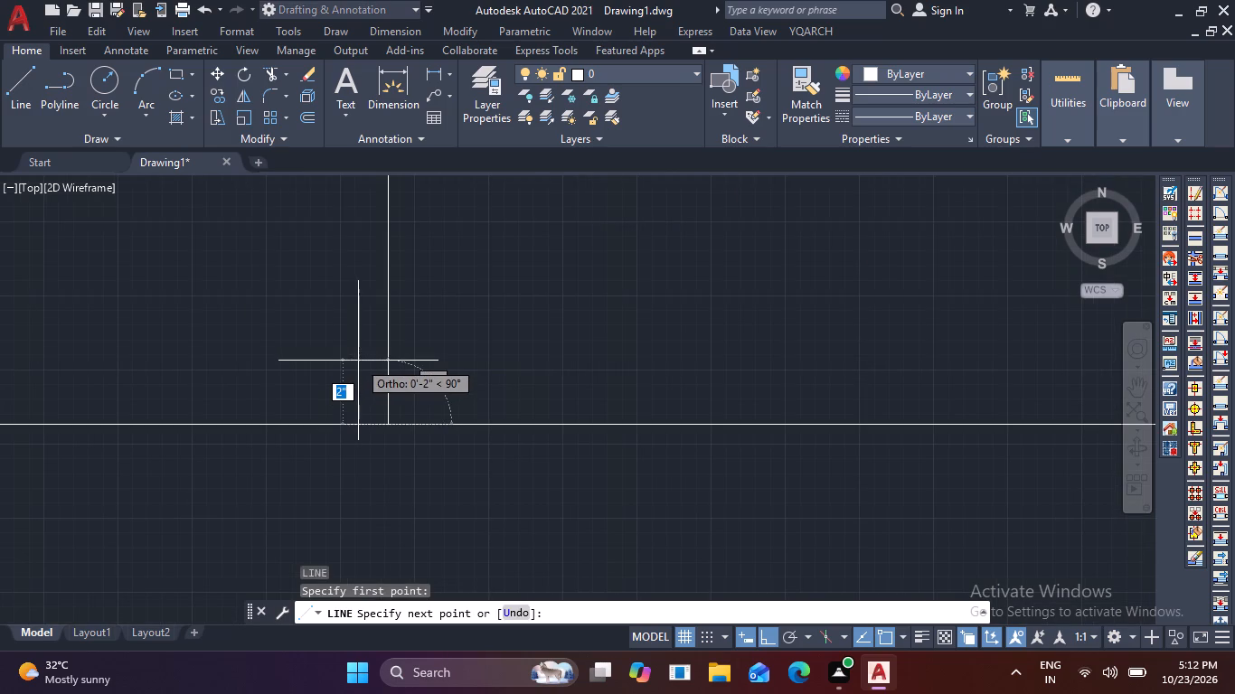
key("F8")
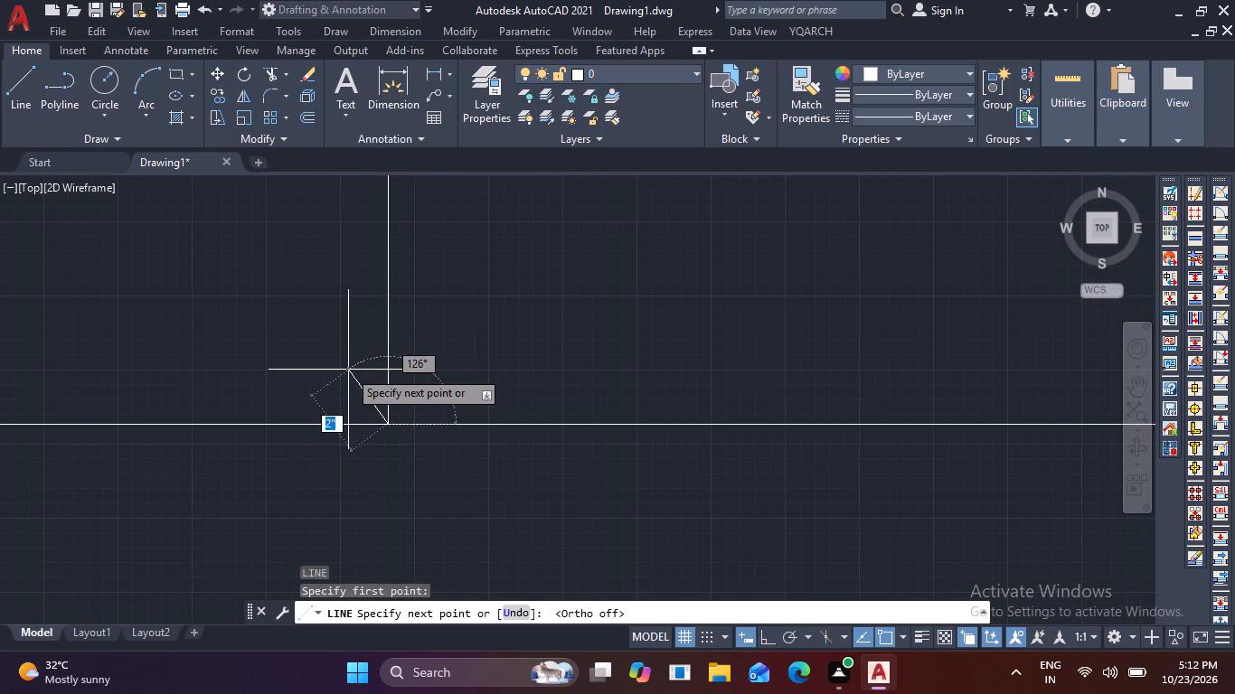
left_click(347, 370)
left_click(385, 370)
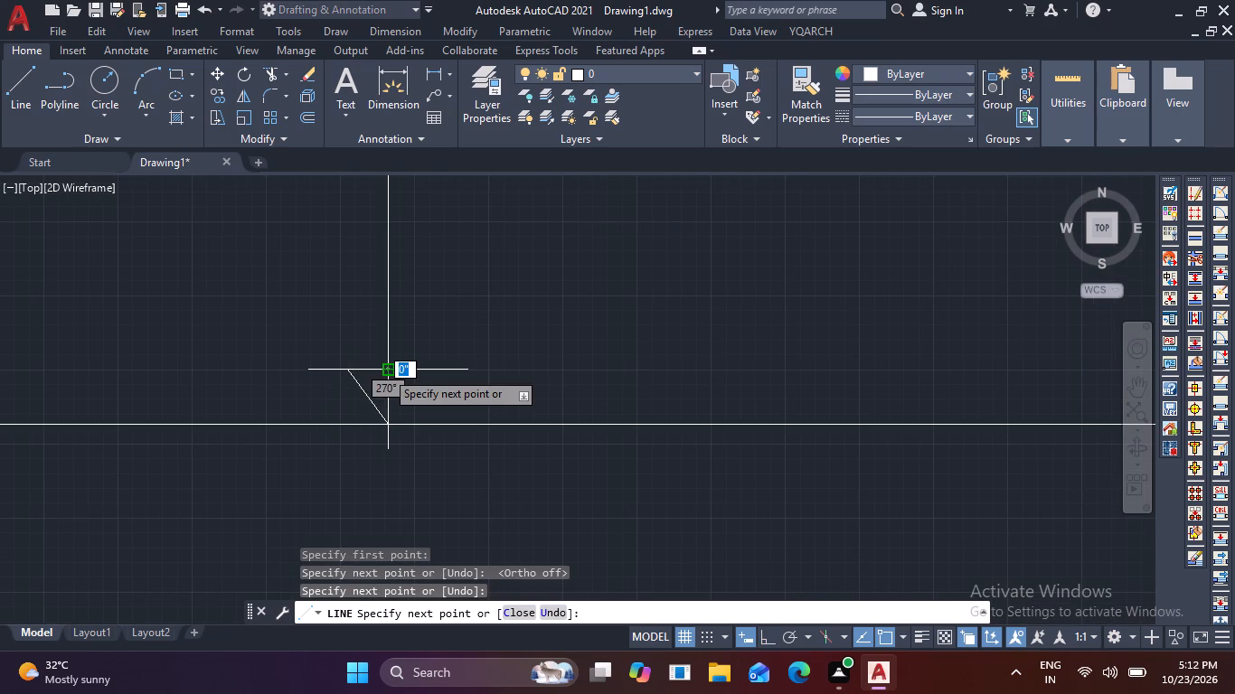
key("Escape")
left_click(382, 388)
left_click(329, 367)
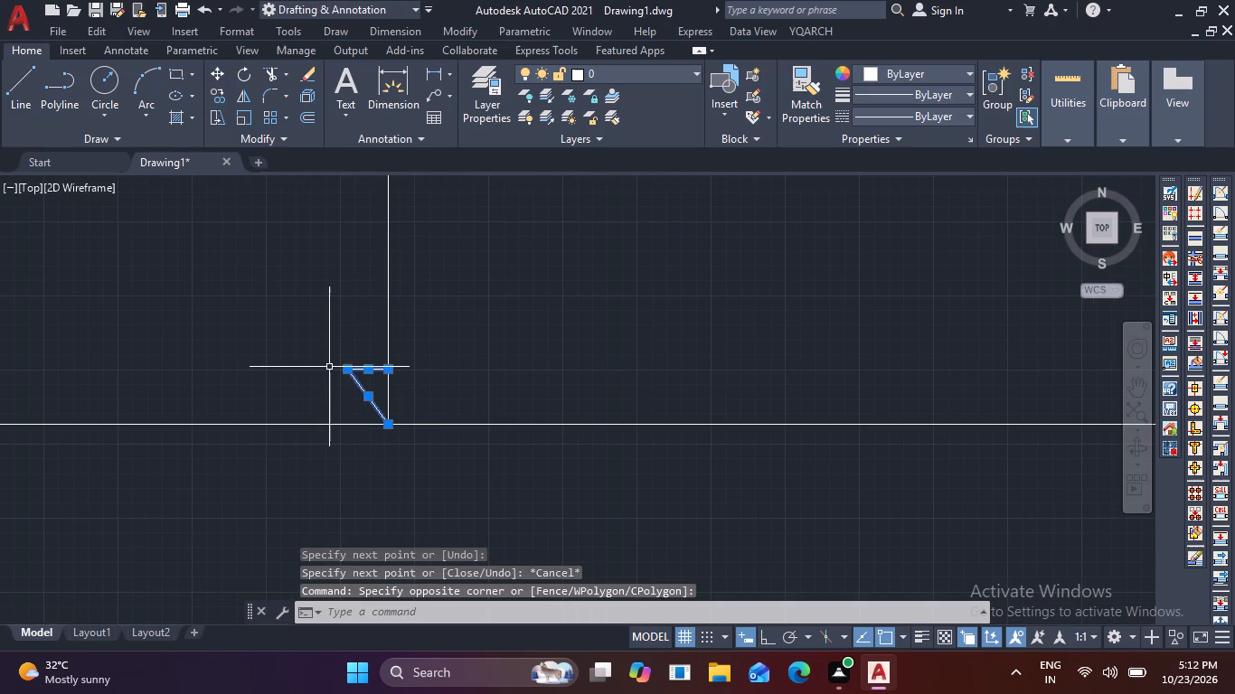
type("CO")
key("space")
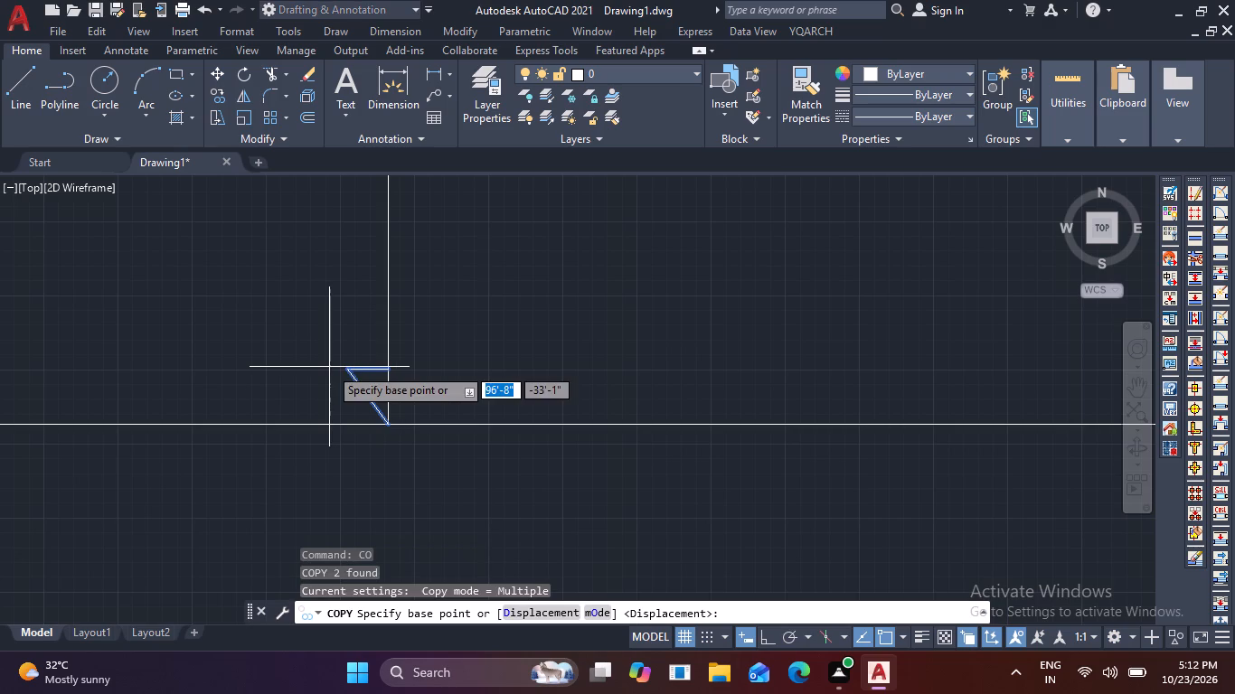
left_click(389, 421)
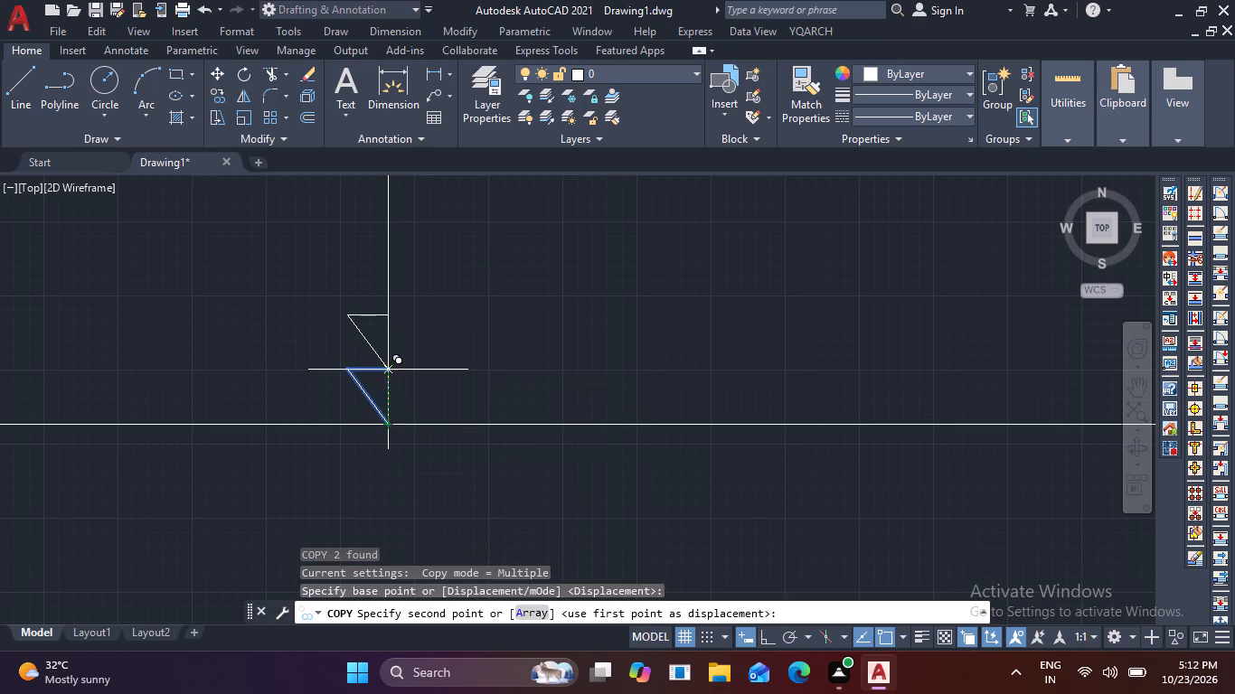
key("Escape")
Mirror the two half-arrowhead lines about the vertical line, keeping the originals, to complete the downward triangle.
left_click(369, 387)
left_click(340, 363)
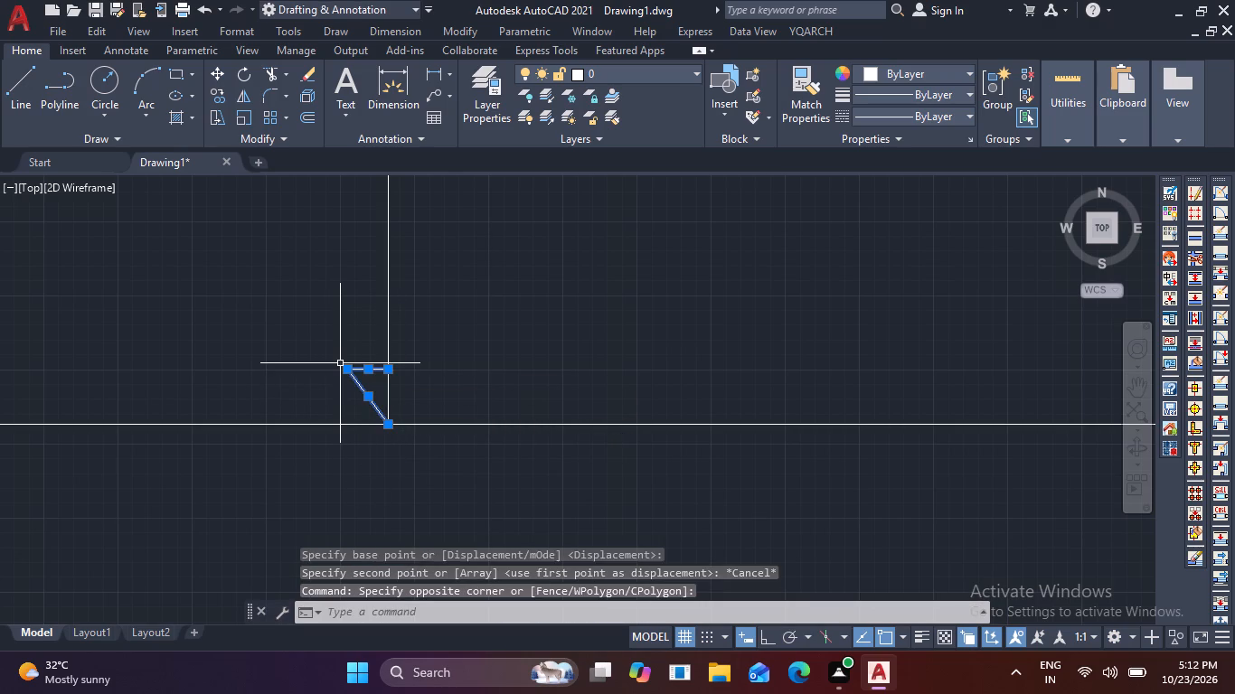
type("MI")
key("space")
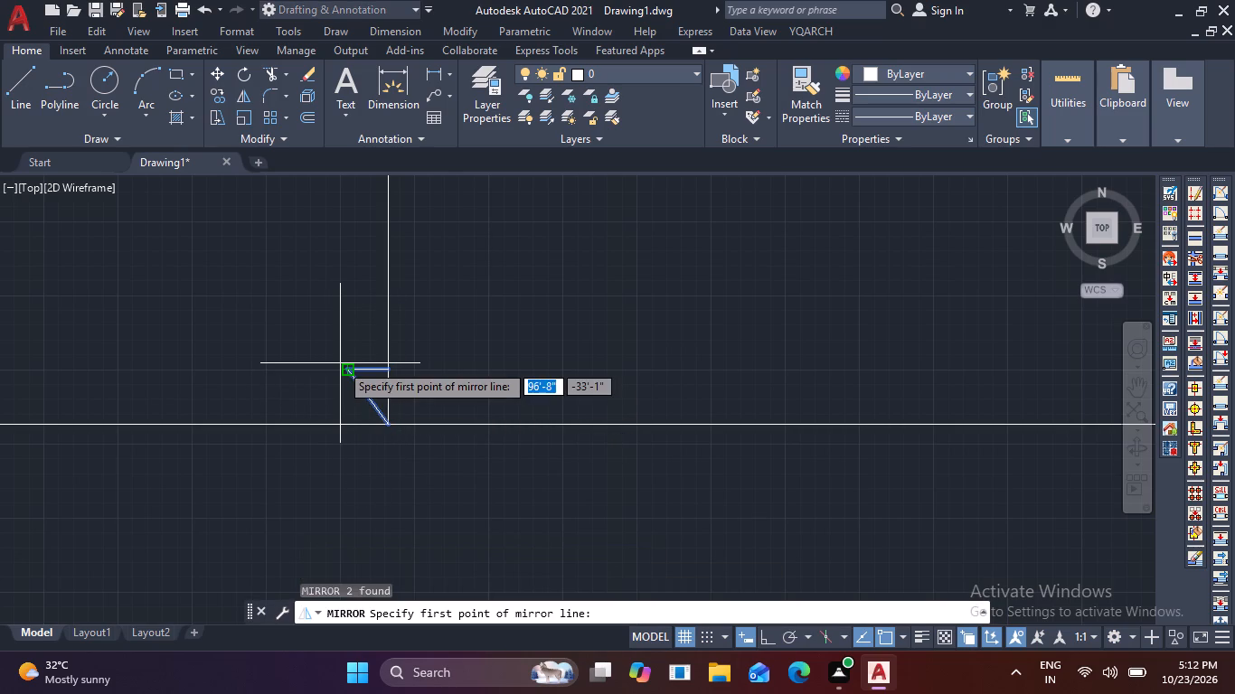
left_click(390, 422)
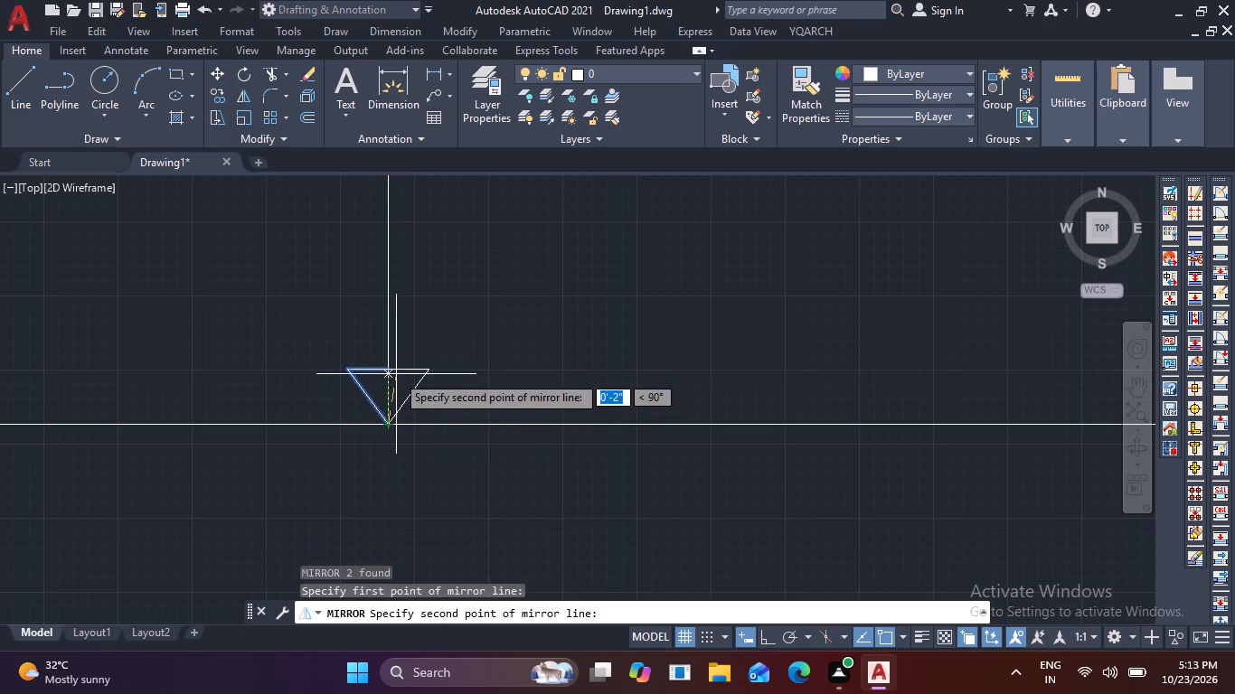
left_click(390, 370)
key("space")
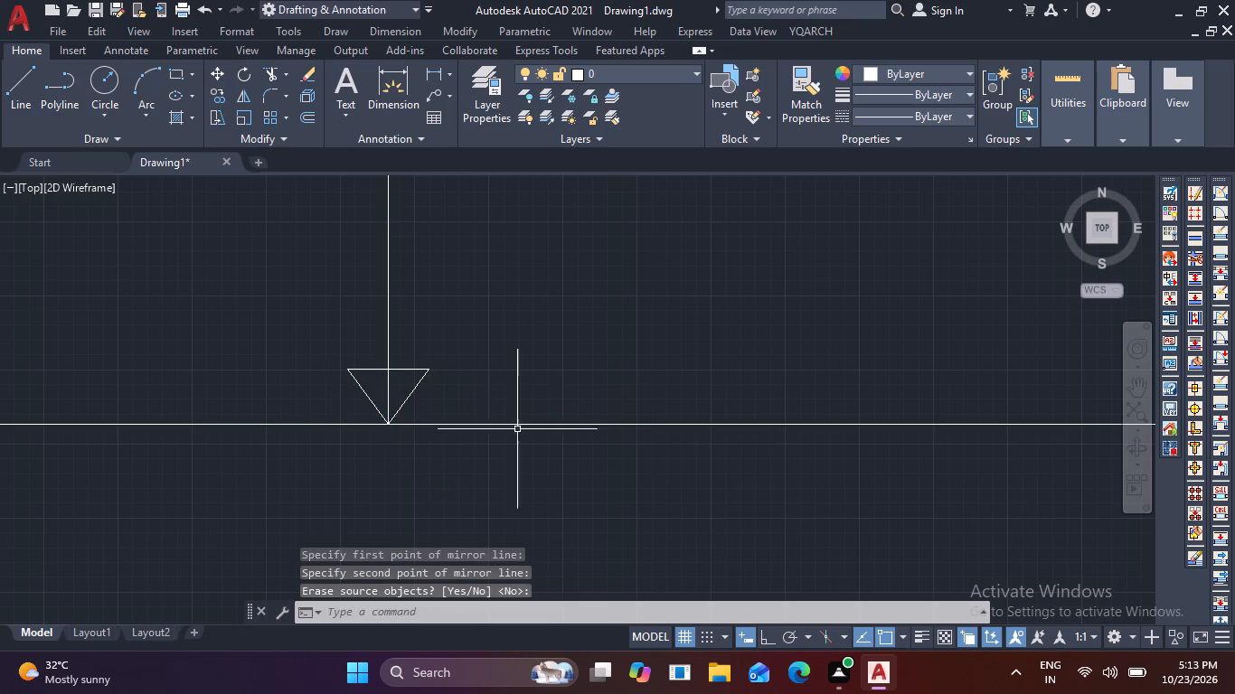
Fill both halves of the downward arrowhead triangle with a SOLID hatch.
key("h")
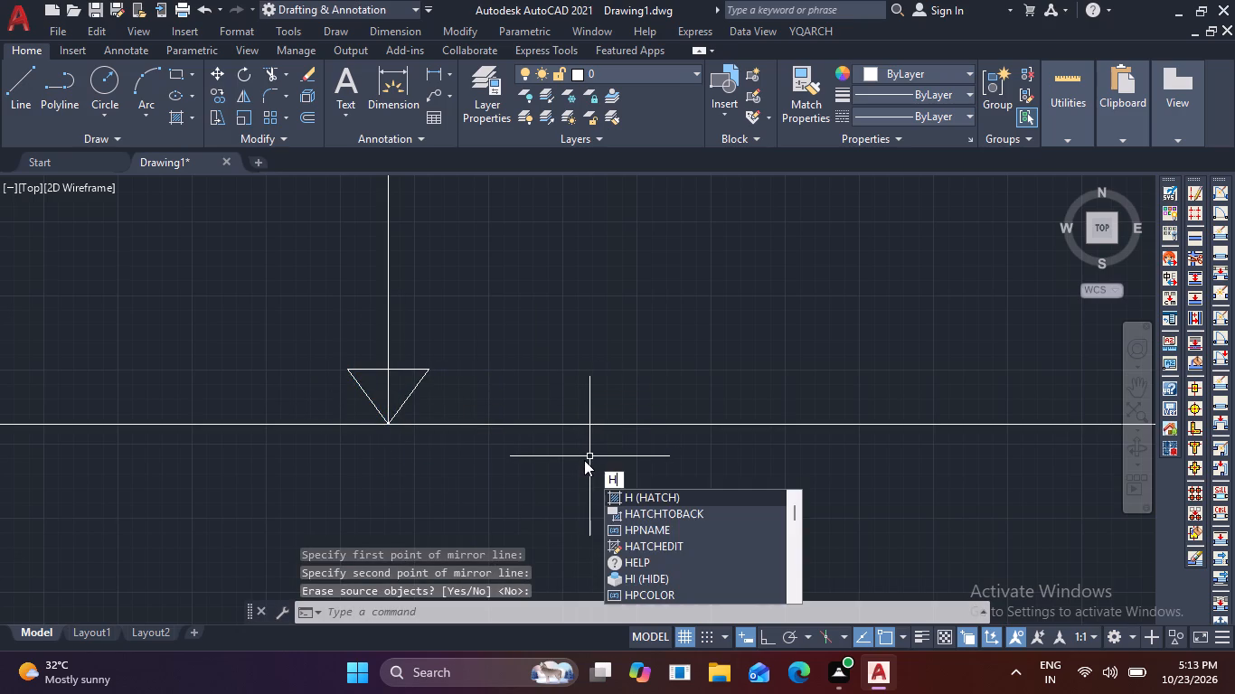
key("space")
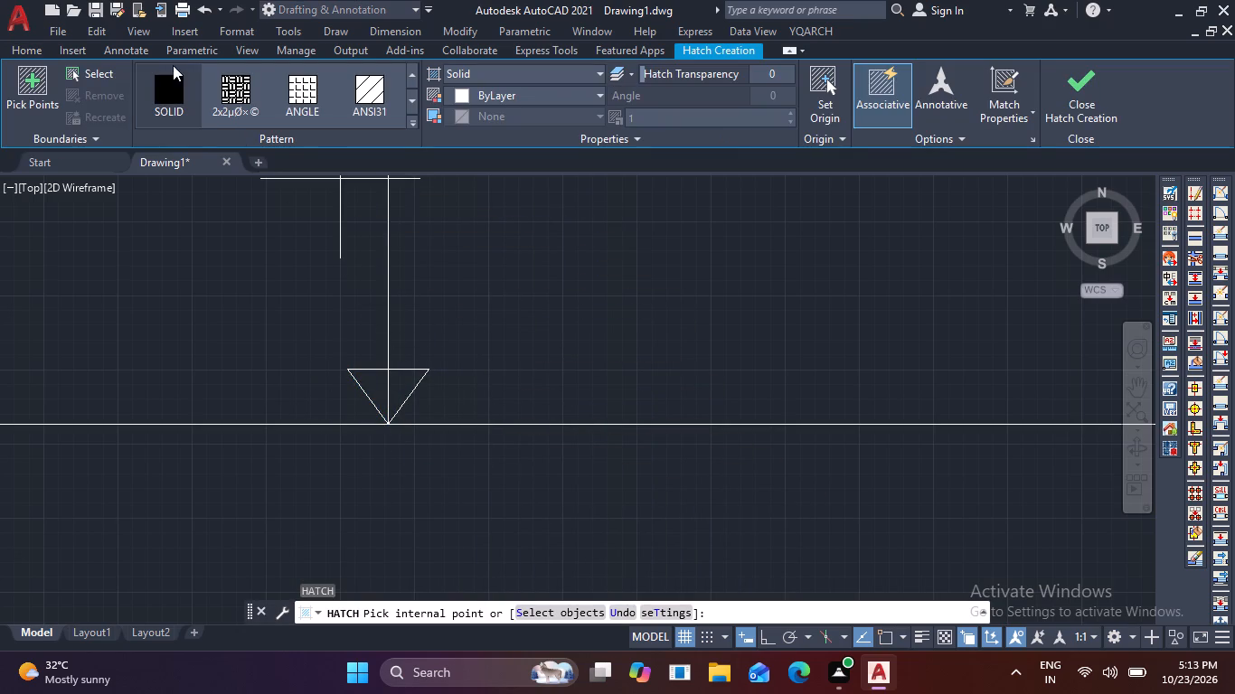
left_click(172, 83)
left_click(379, 380)
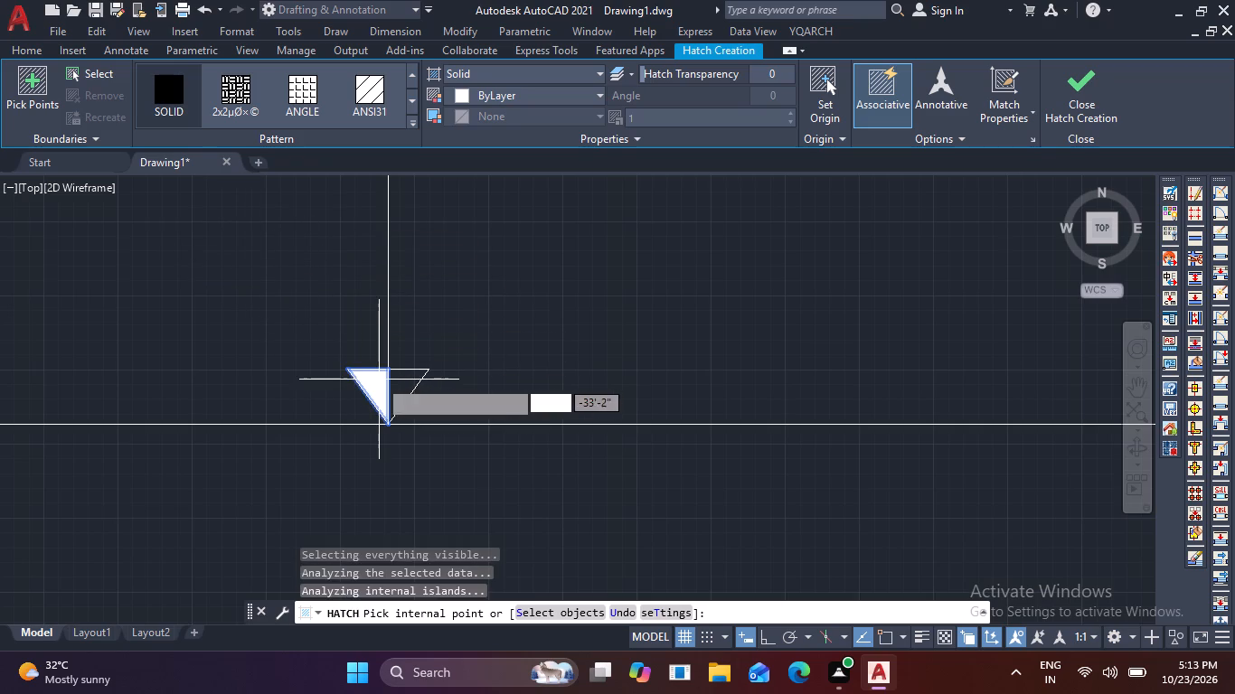
left_click(416, 382)
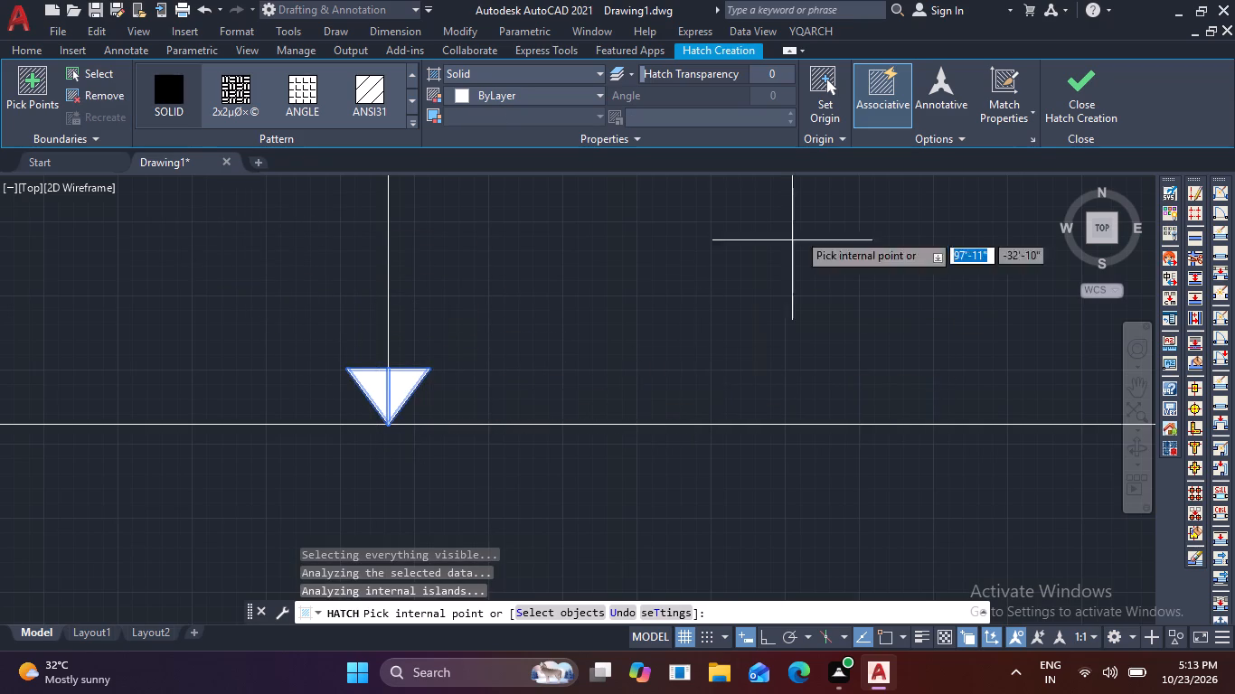
left_click(1089, 95)
Draw a small rectangle about 3" wide directly beneath the arrowhead, with its top edge on the first floor level line.
scroll(795, 287, "down", 3)
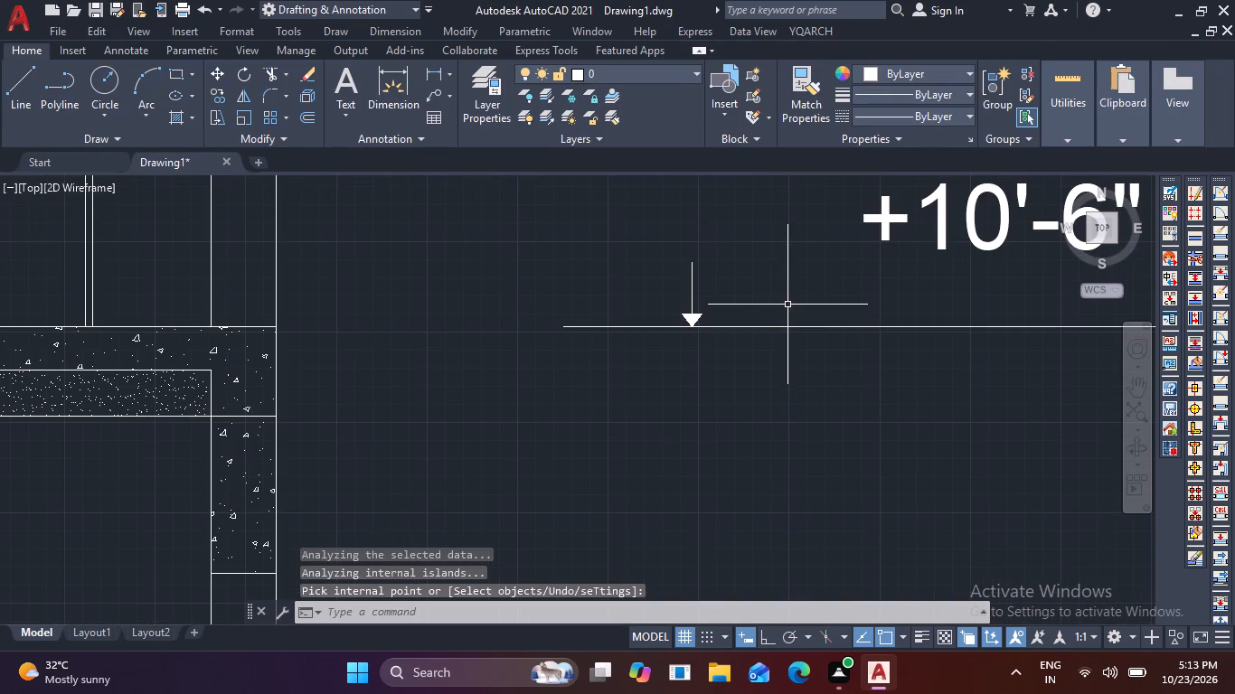
scroll(751, 342, "up", 2)
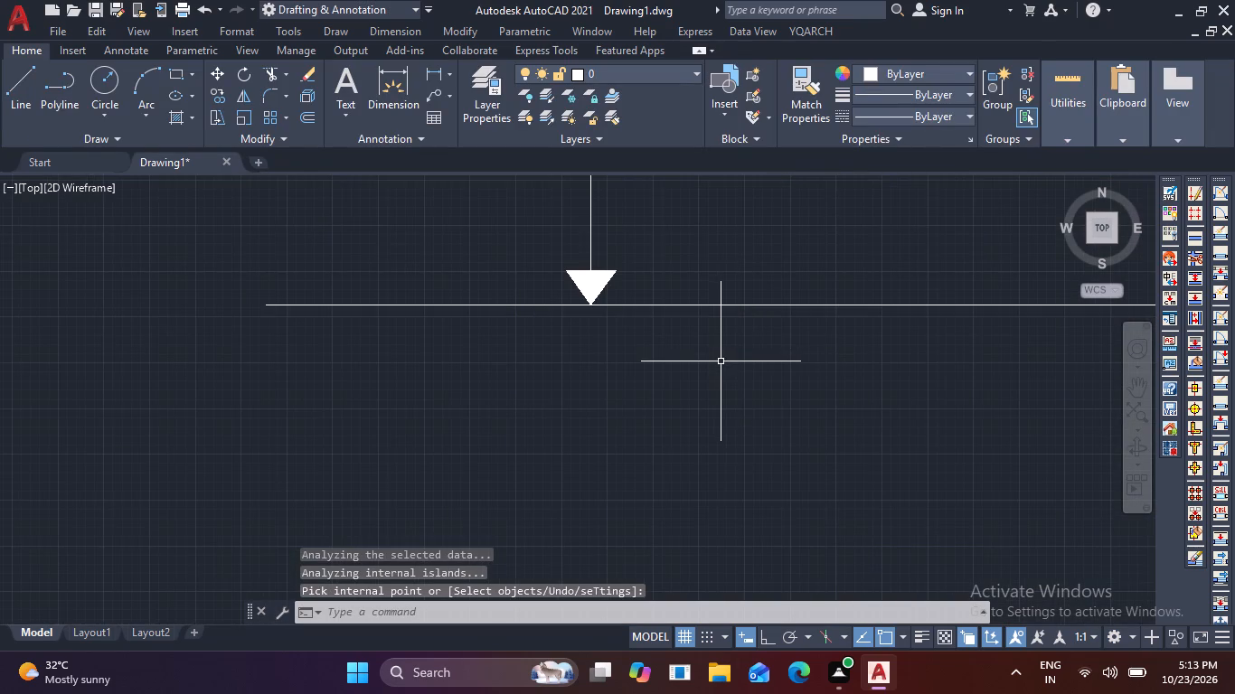
key("l")
key("space")
scroll(599, 309, "up", 2)
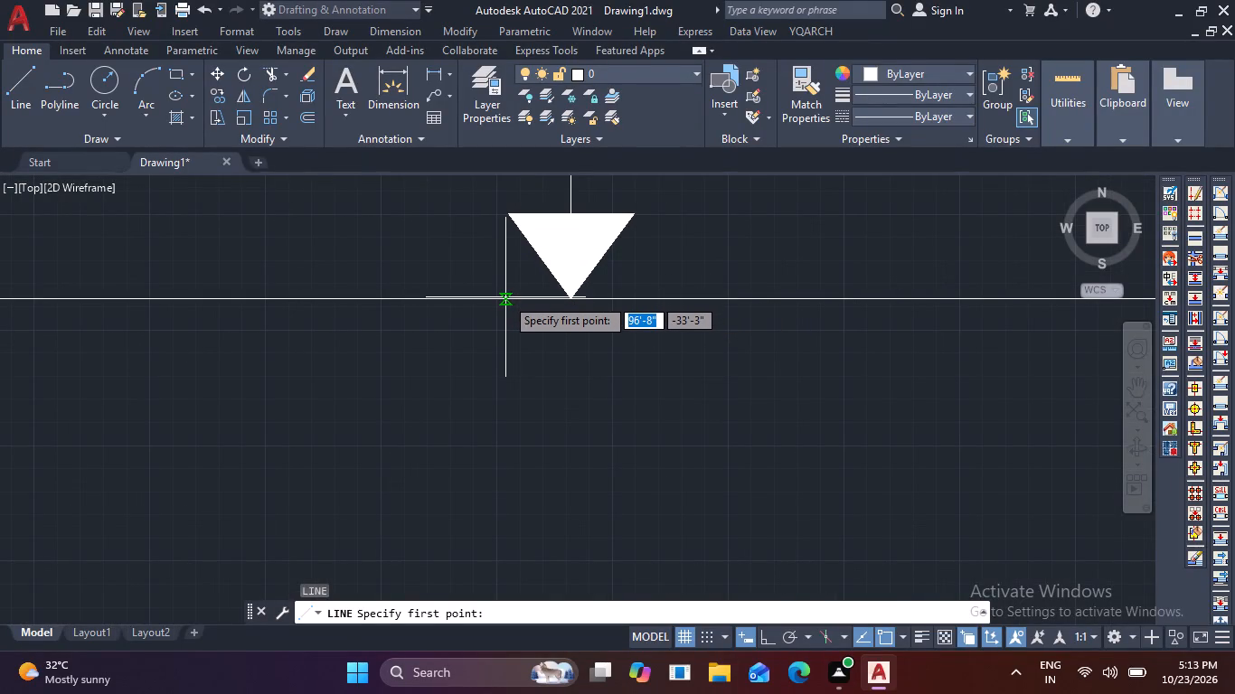
left_click(505, 297)
left_click(636, 298)
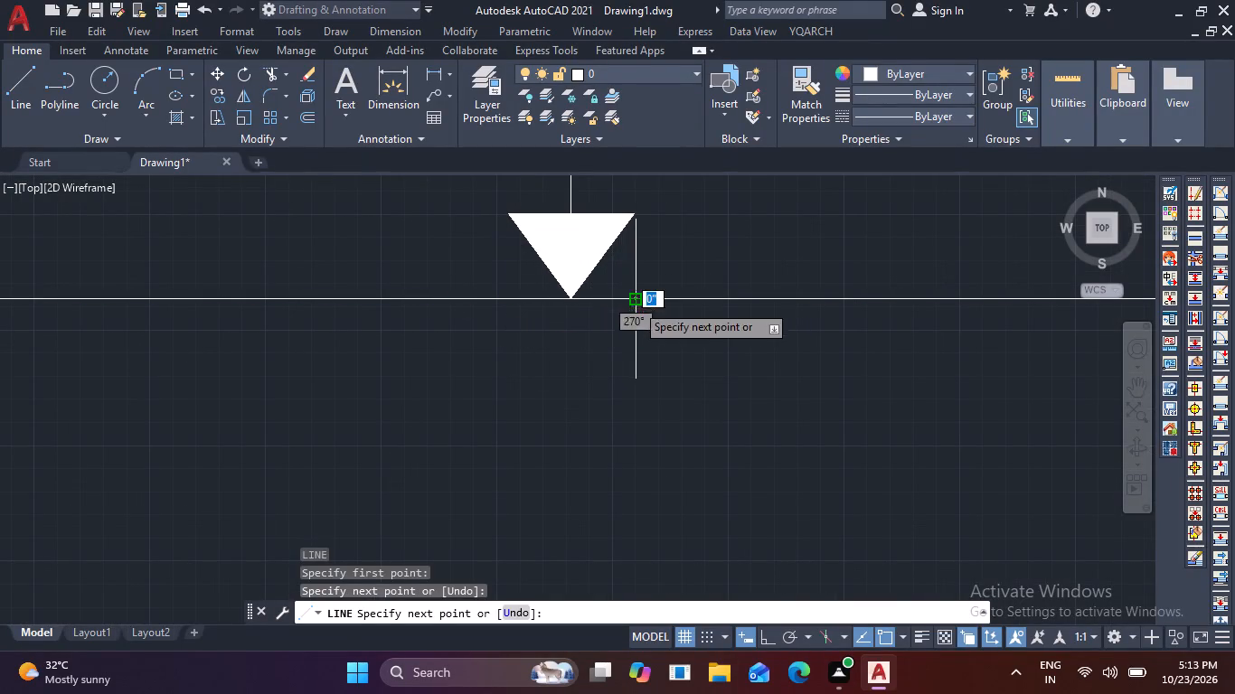
left_click(629, 343)
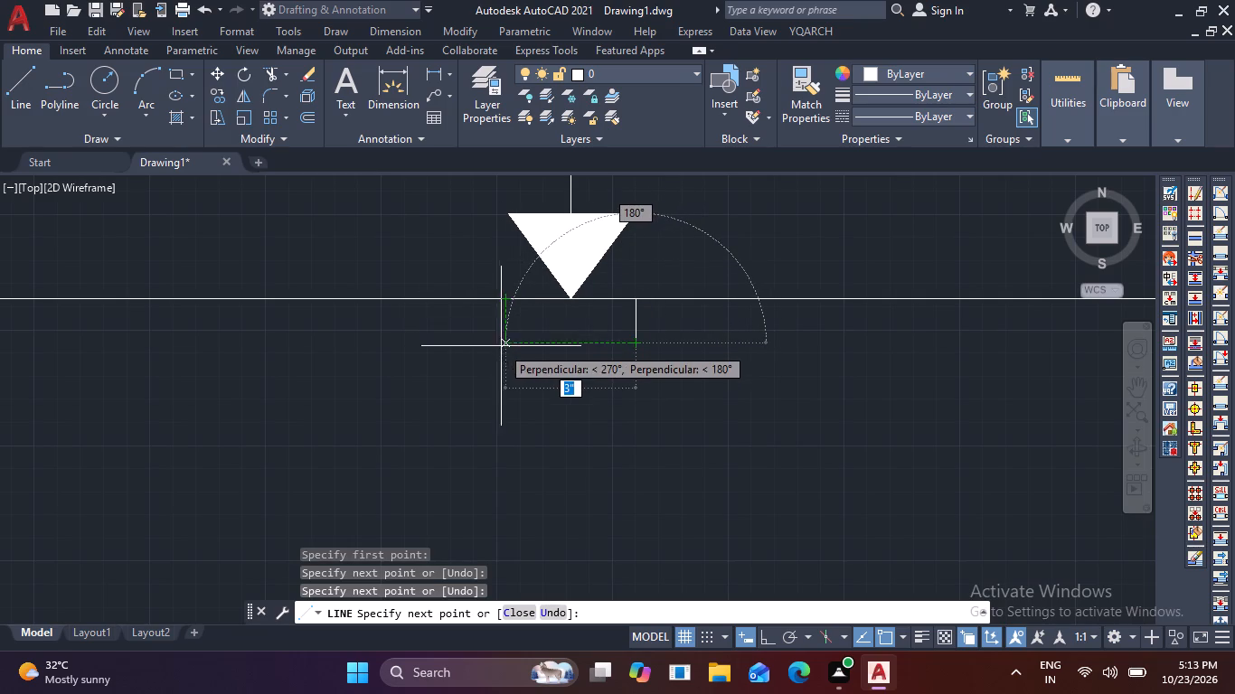
left_click(504, 348)
left_click(501, 299)
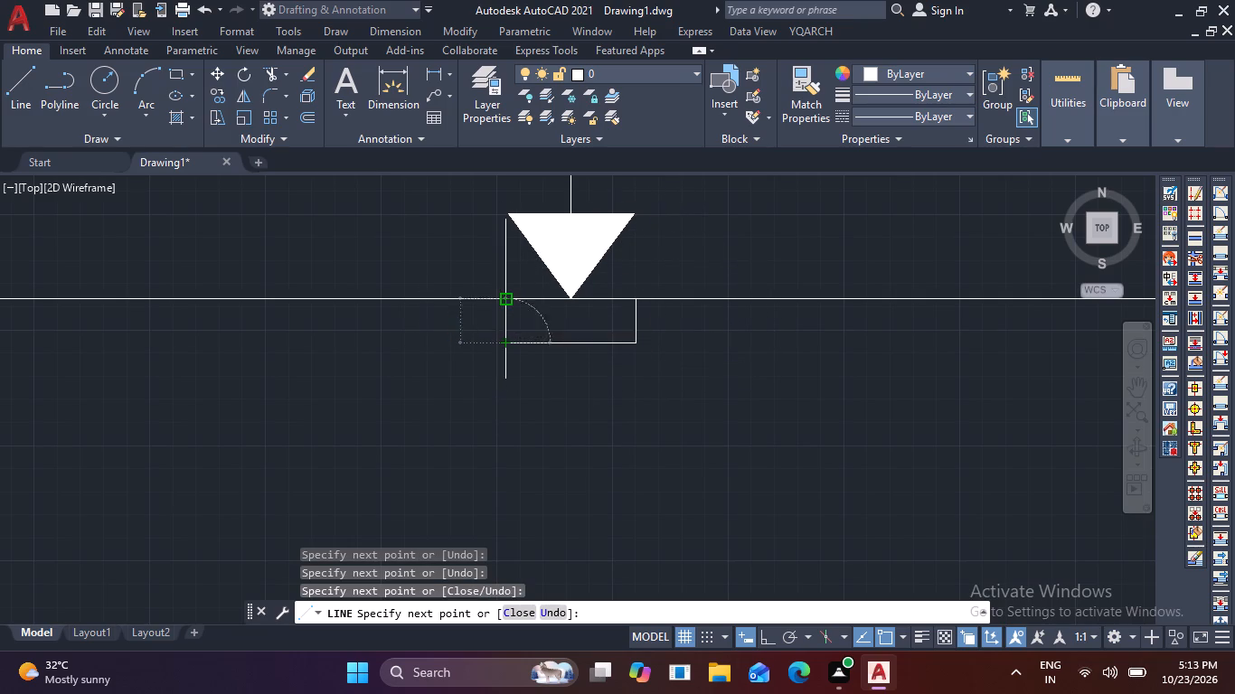
key("space")
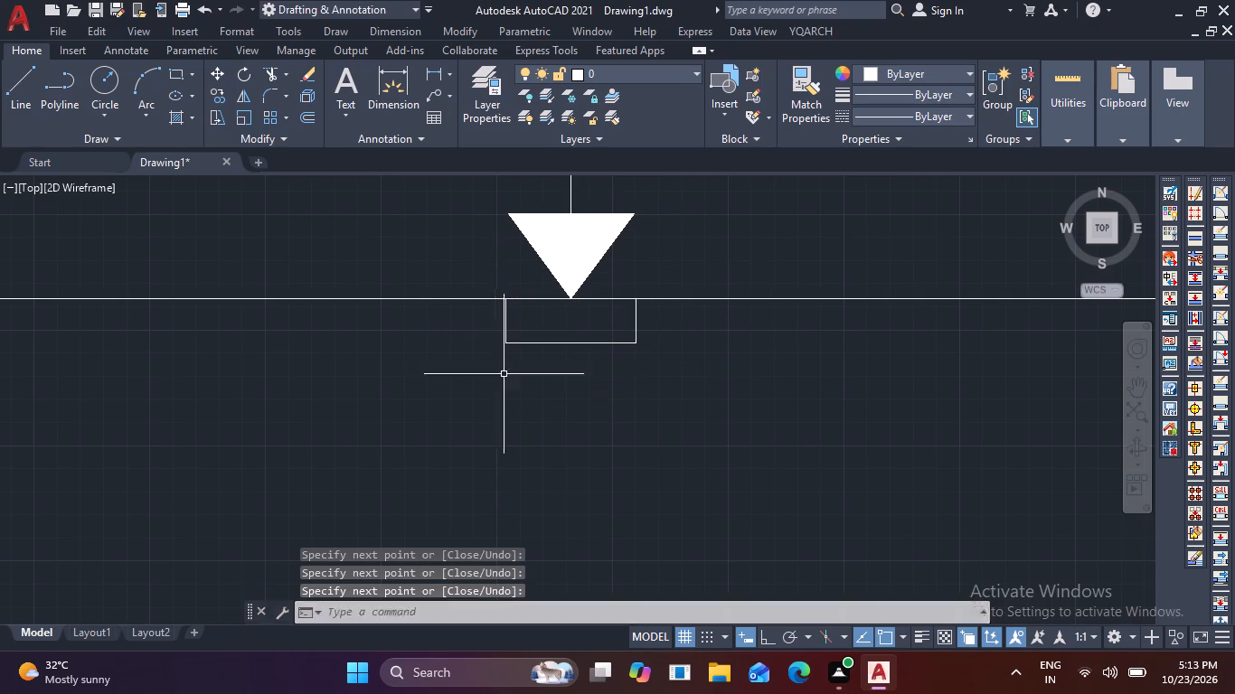
Fill the small rectangle beneath the level line with a SOLID hatch.
key("h")
key("space")
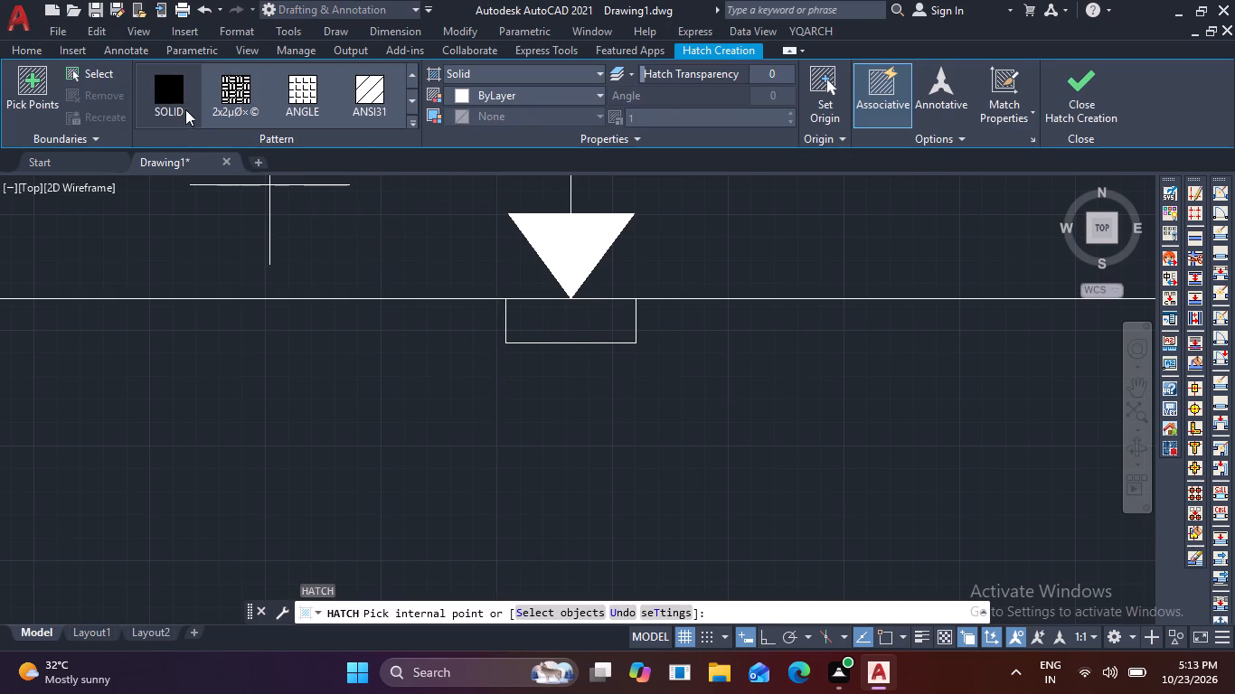
left_click(174, 98)
left_click(575, 322)
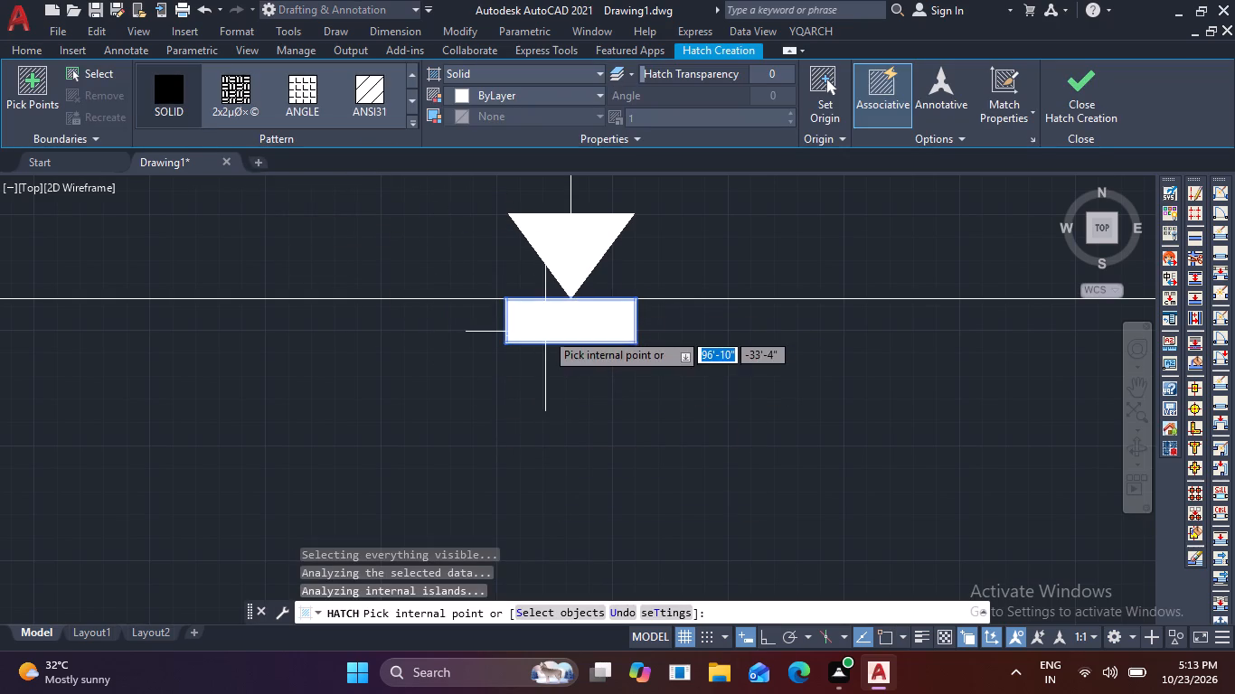
left_click(1045, 108)
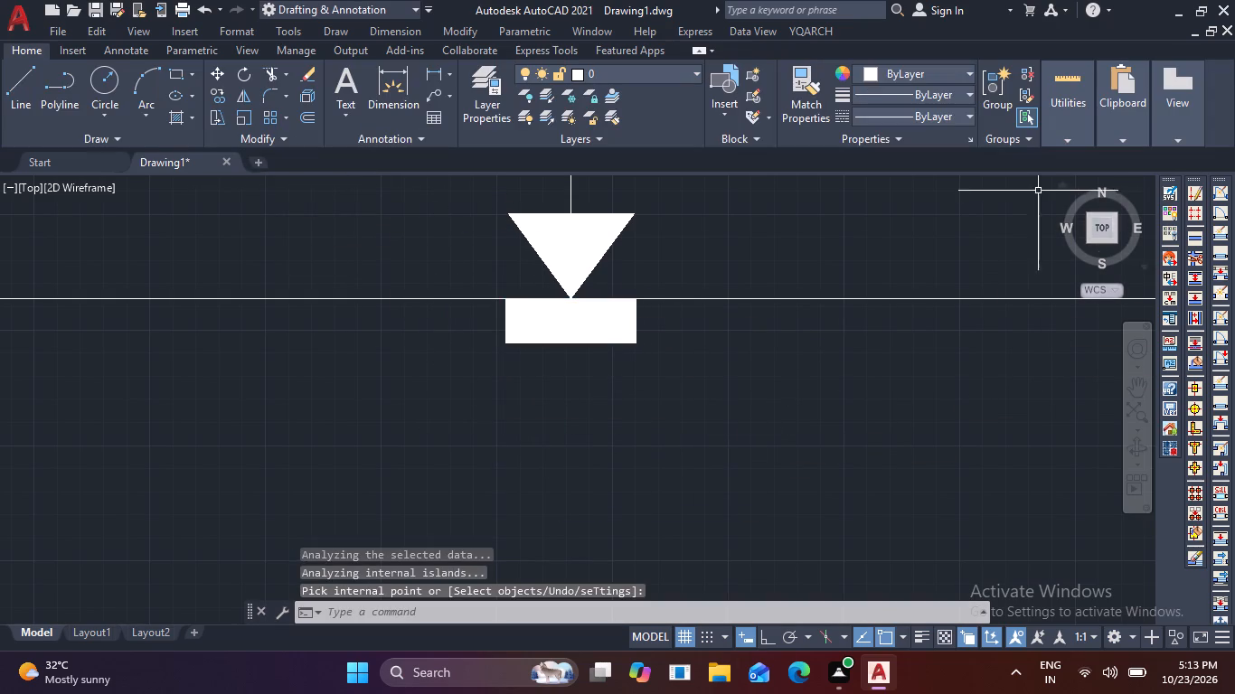
Draw a horizontal level line about 11'-6" long, aligned with the ground floor line and starting about 3'-3" beyond its end.
scroll(1004, 232, "down", 2)
scroll(957, 318, "down", 2)
middle_click_drag(831, 420, 261, 489)
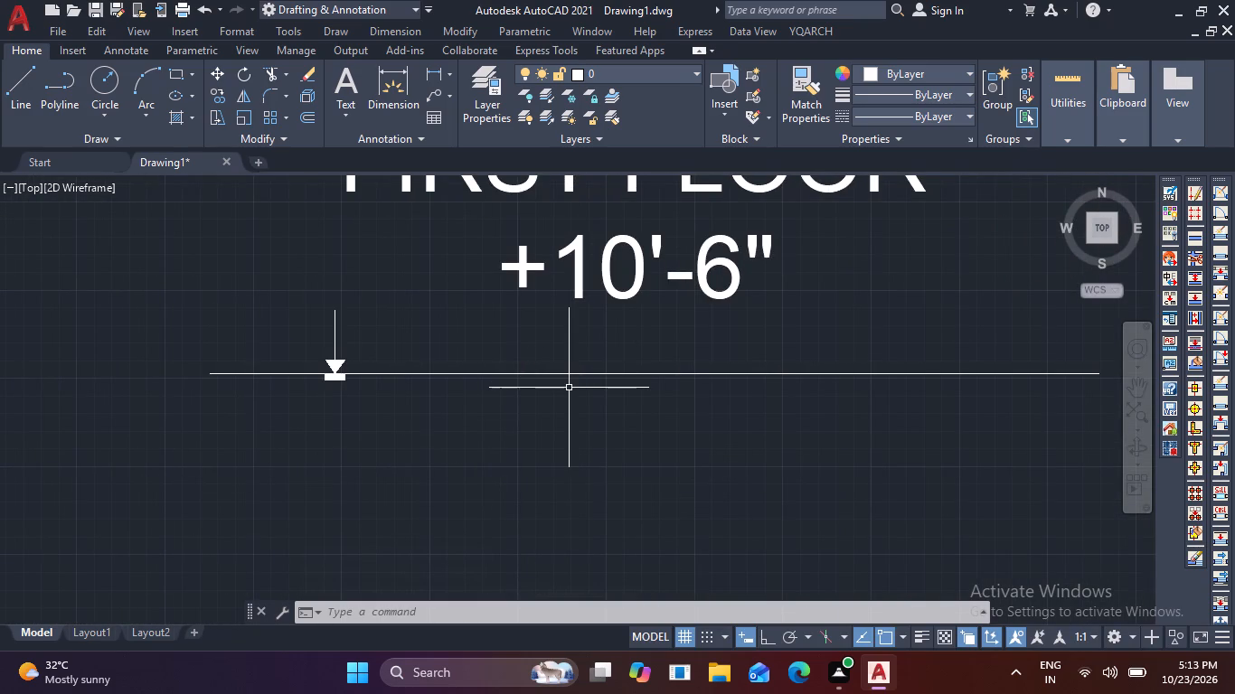
type("L")
key("space")
scroll(580, 396, "down", 3)
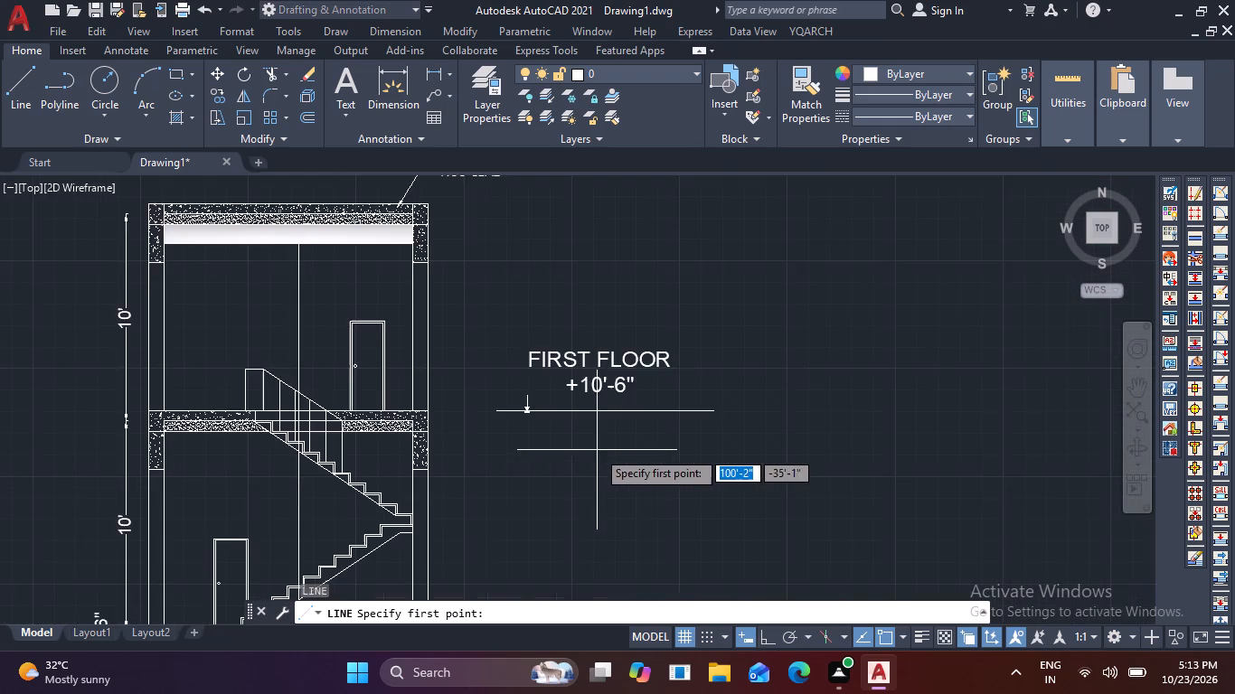
middle_click_drag(589, 454, 614, 269)
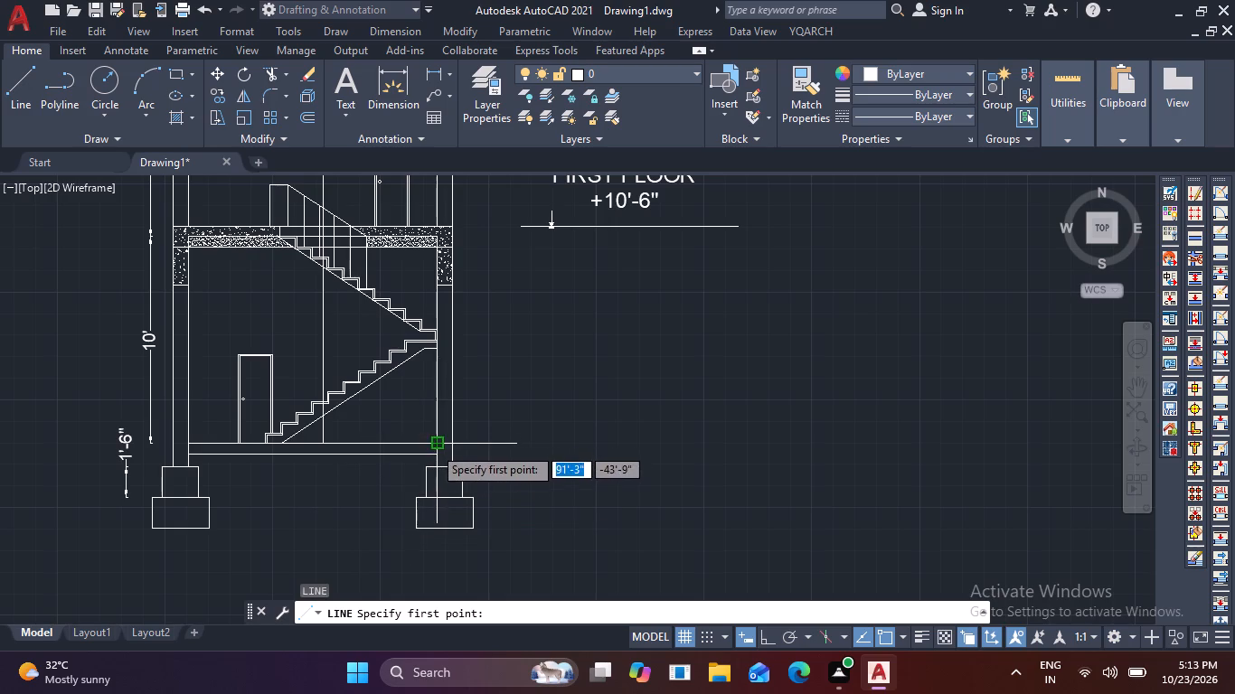
left_click(504, 443)
key("F8")
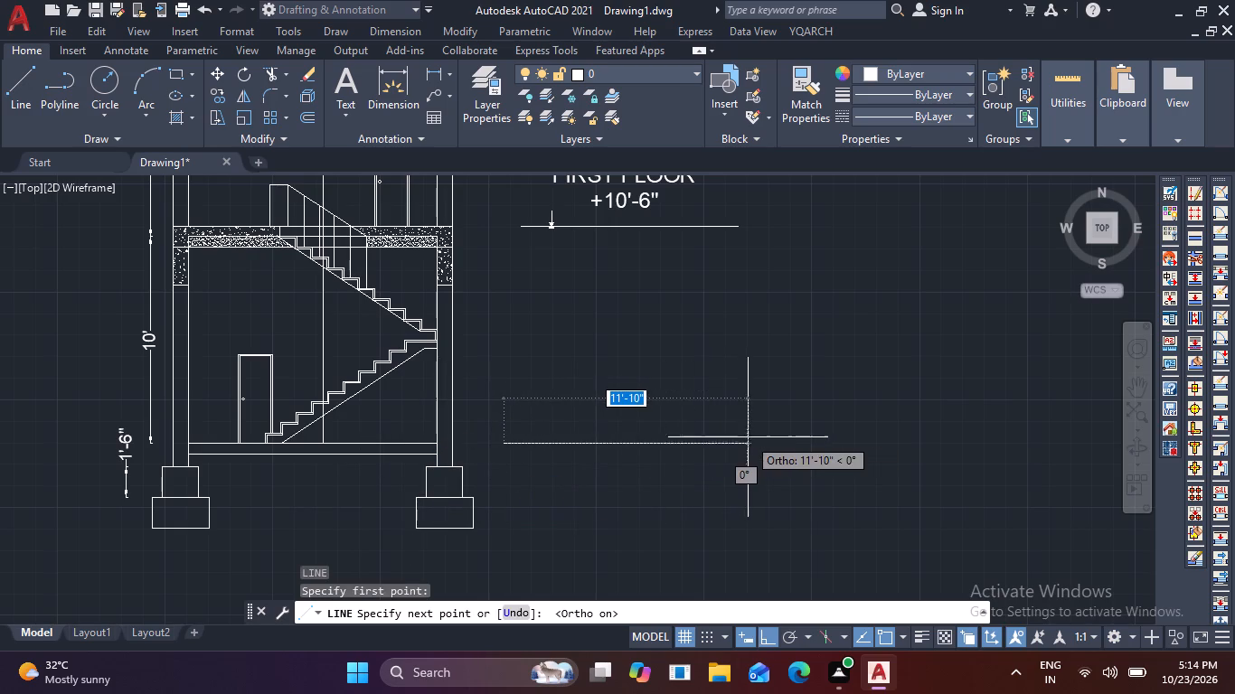
left_click(740, 438)
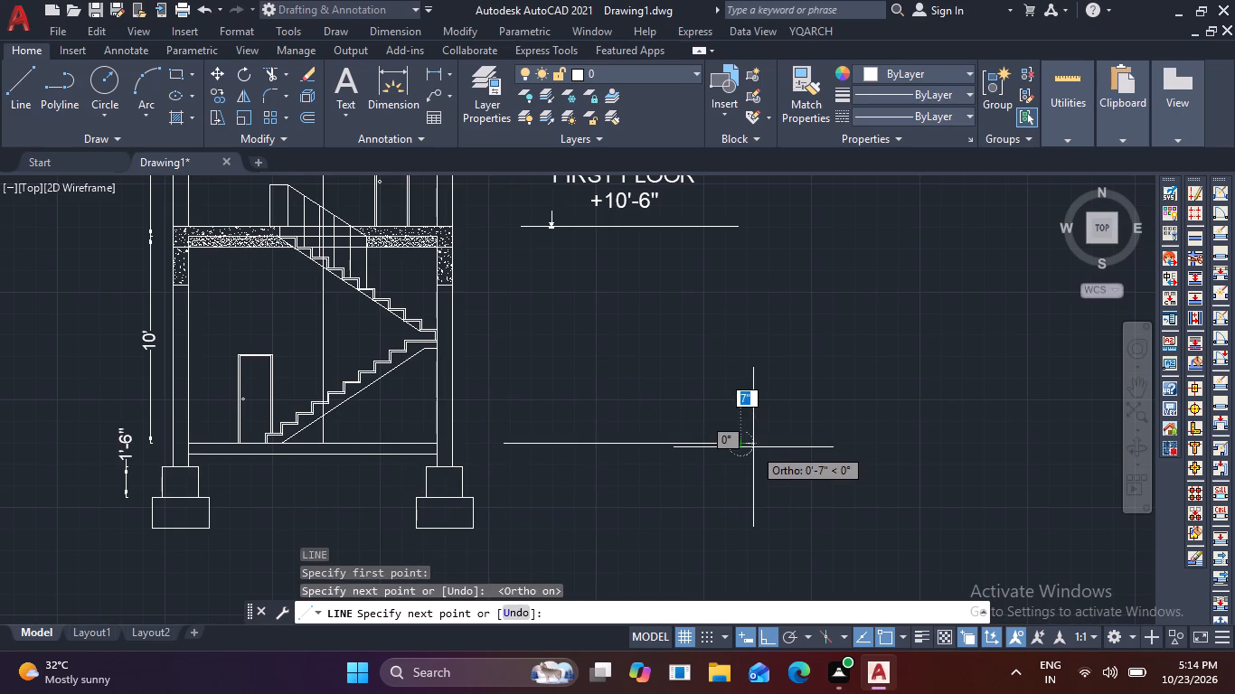
key("space")
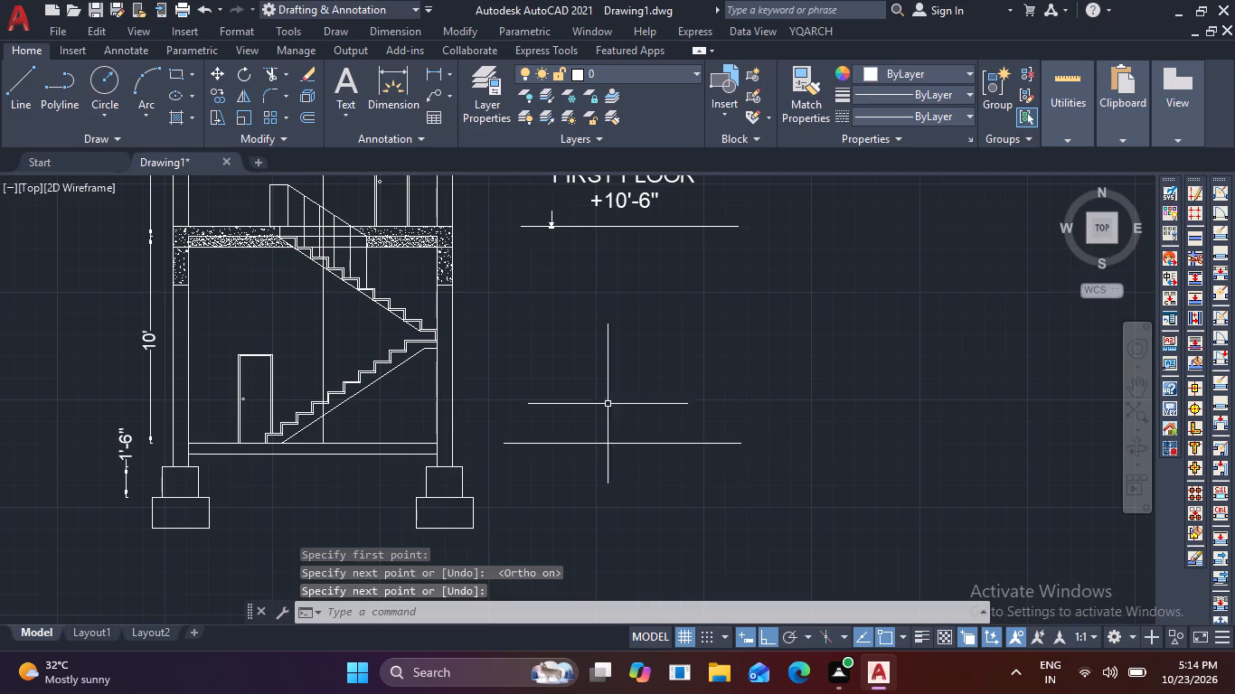
Copy the complete arrow marker from the first floor level line straight down 10'-6" onto the ground floor level line.
scroll(542, 215, "up", 1)
left_click(540, 194)
left_click(603, 276)
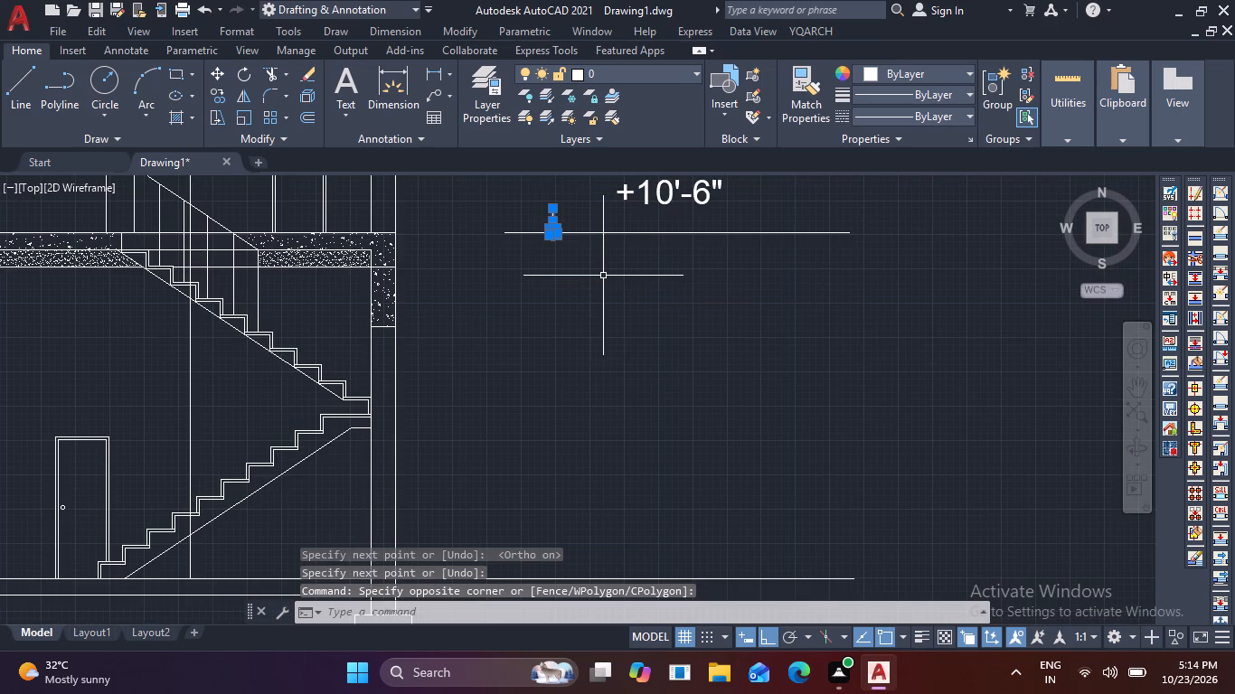
key("c")
type("O")
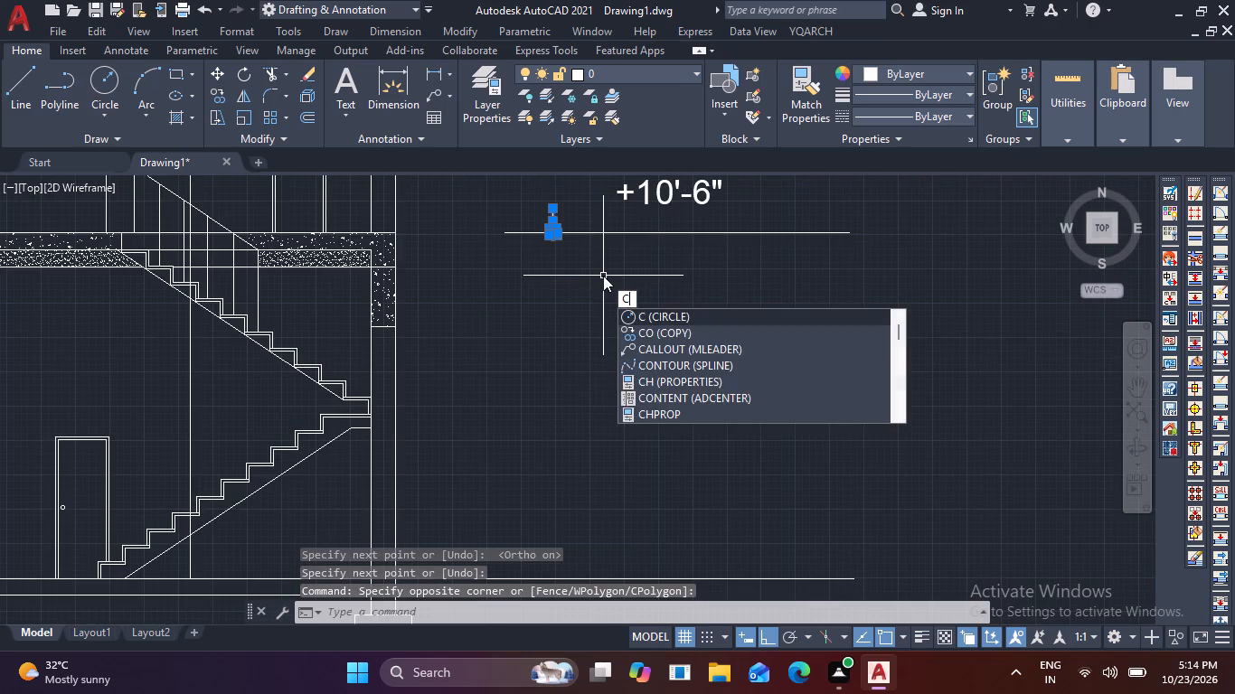
key("space")
scroll(555, 239, "up", 3)
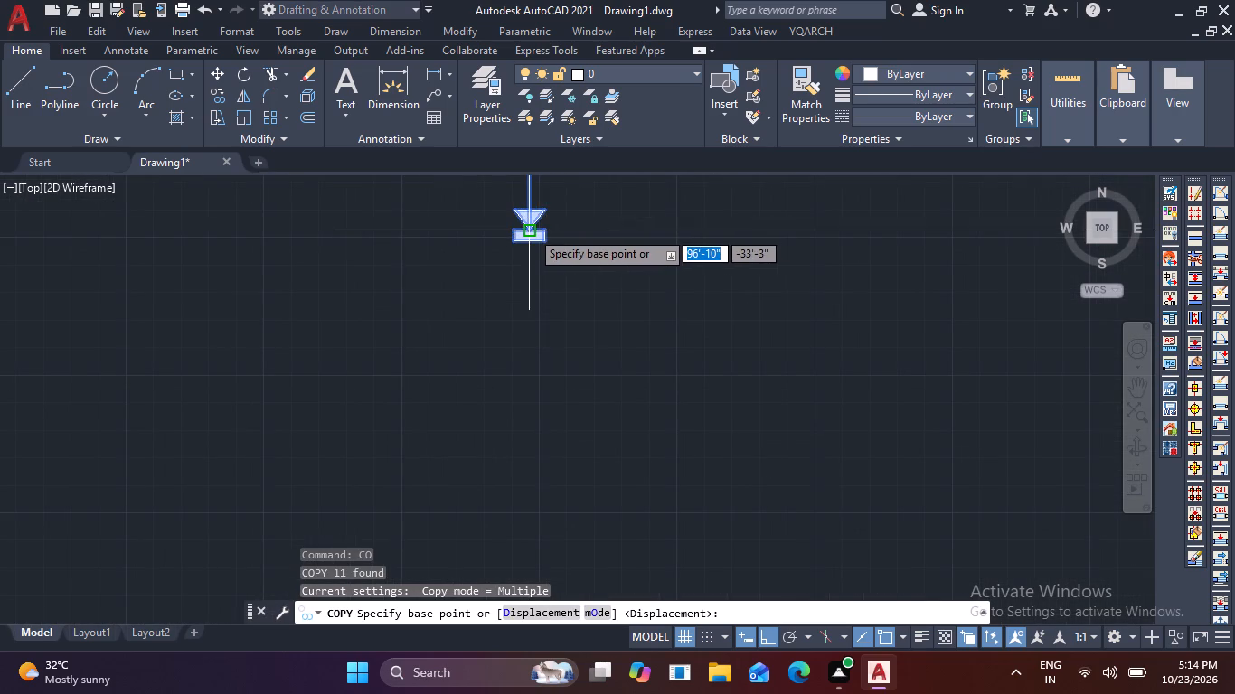
left_click(530, 230)
scroll(550, 283, "down", 4)
middle_click_drag(551, 347, 567, 209)
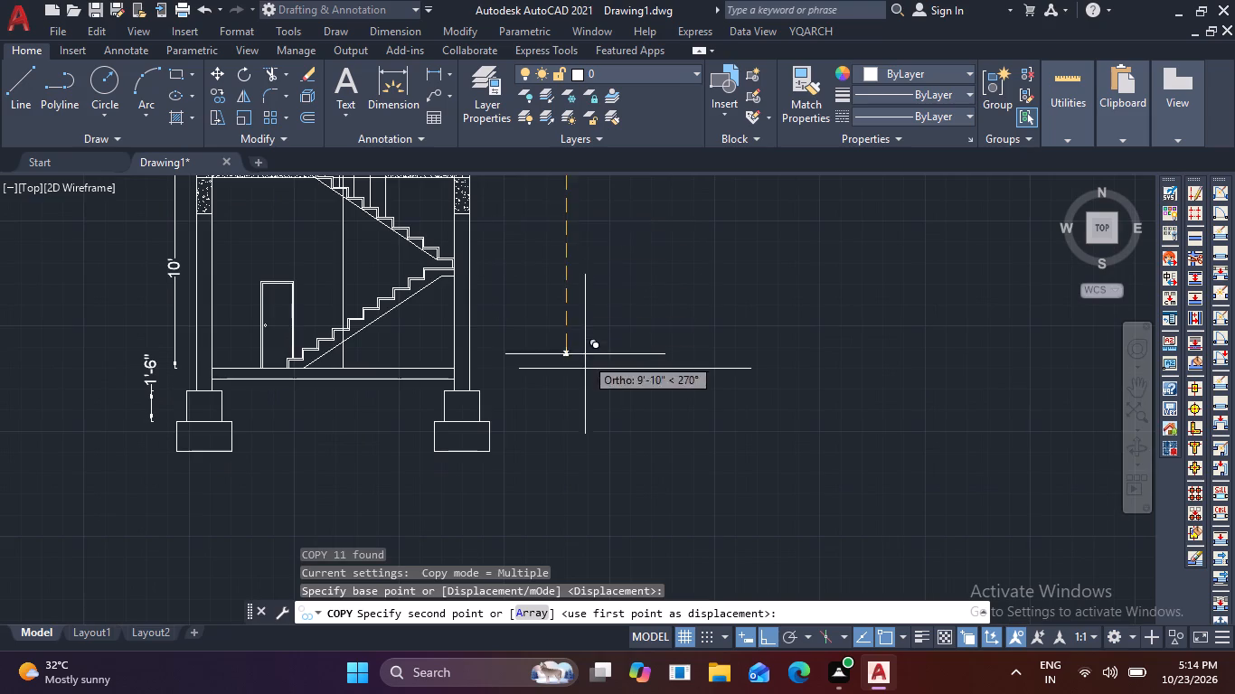
scroll(576, 377, "up", 3)
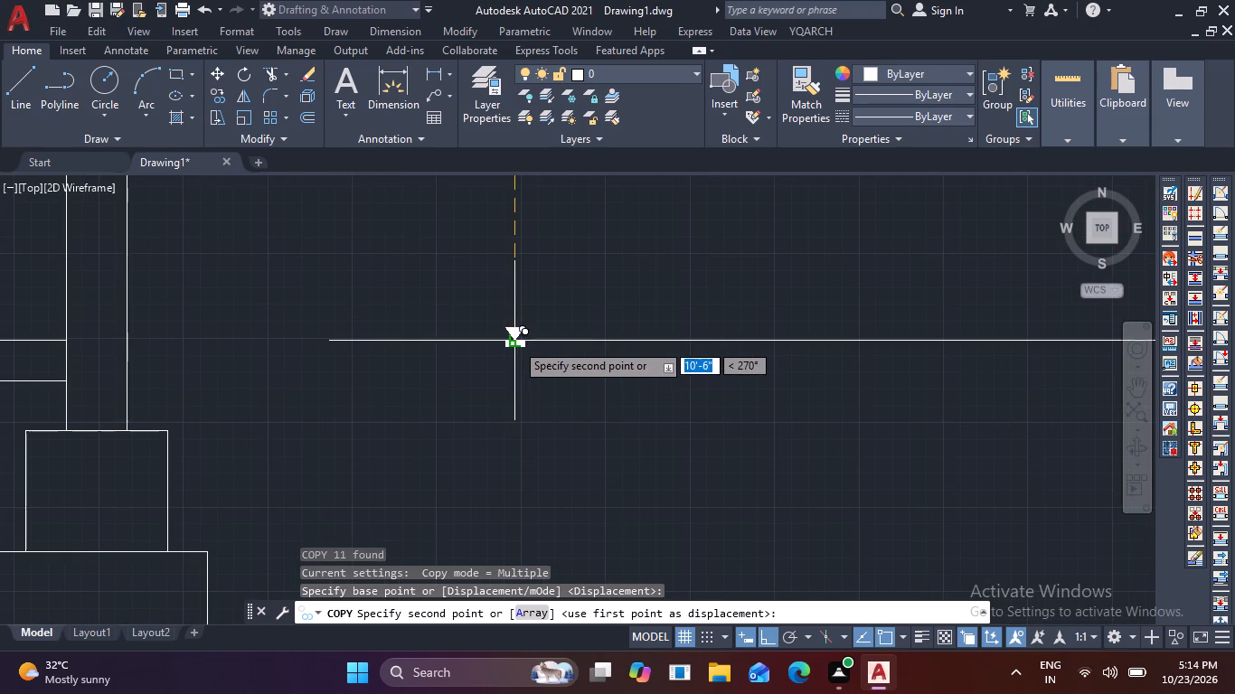
scroll(514, 344, "up", 3)
left_click(512, 334)
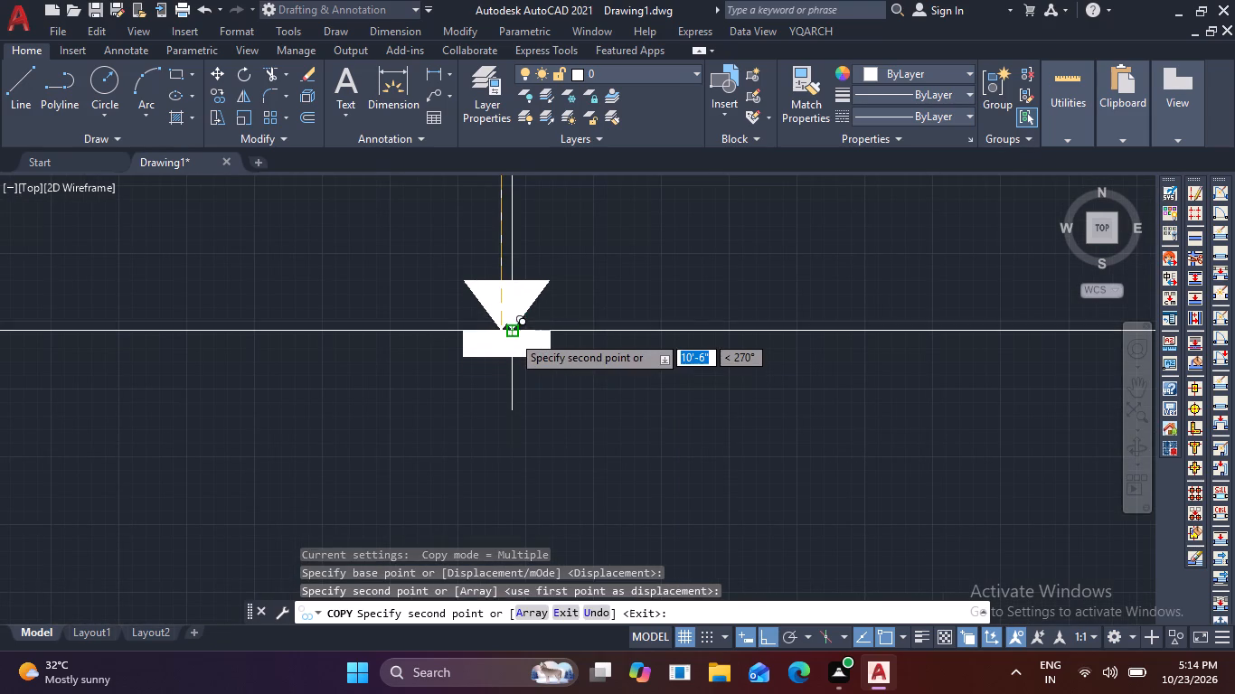
key("Escape")
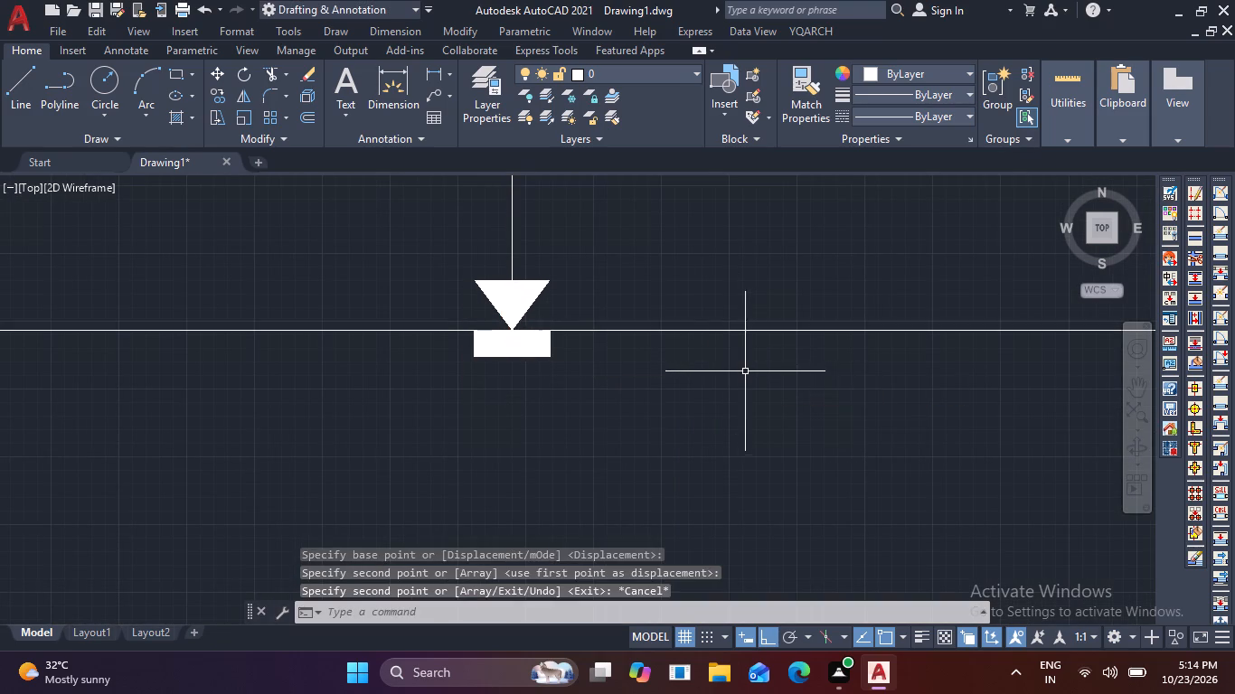
Copy the FIRST FLOOR +10'-6" label straight down about 10'-8" to just above the ground floor level line.
scroll(740, 360, "down", 4)
middle_click_drag(777, 303, 759, 523)
scroll(750, 417, "down", 2)
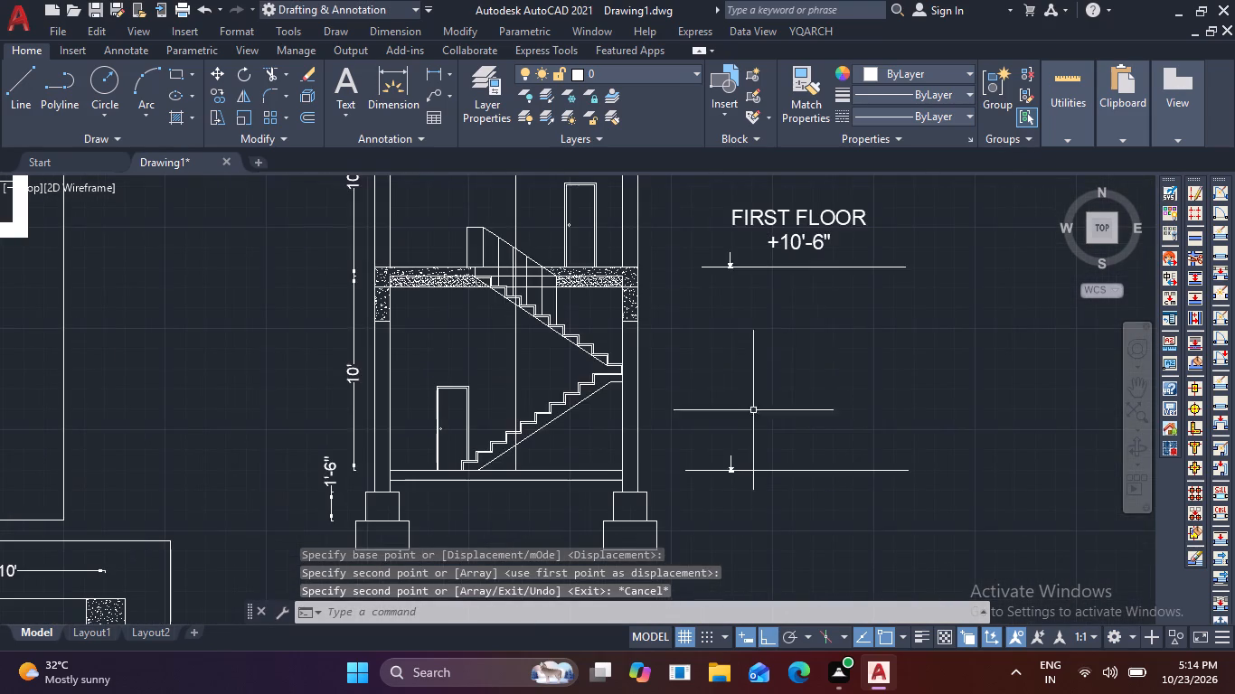
middle_click_drag(787, 343, 731, 445)
left_click(746, 339)
type("CO")
key("space")
left_click(746, 339)
scroll(759, 461, "down", 2)
middle_click_drag(778, 507, 760, 412)
scroll(760, 412, "up", 3)
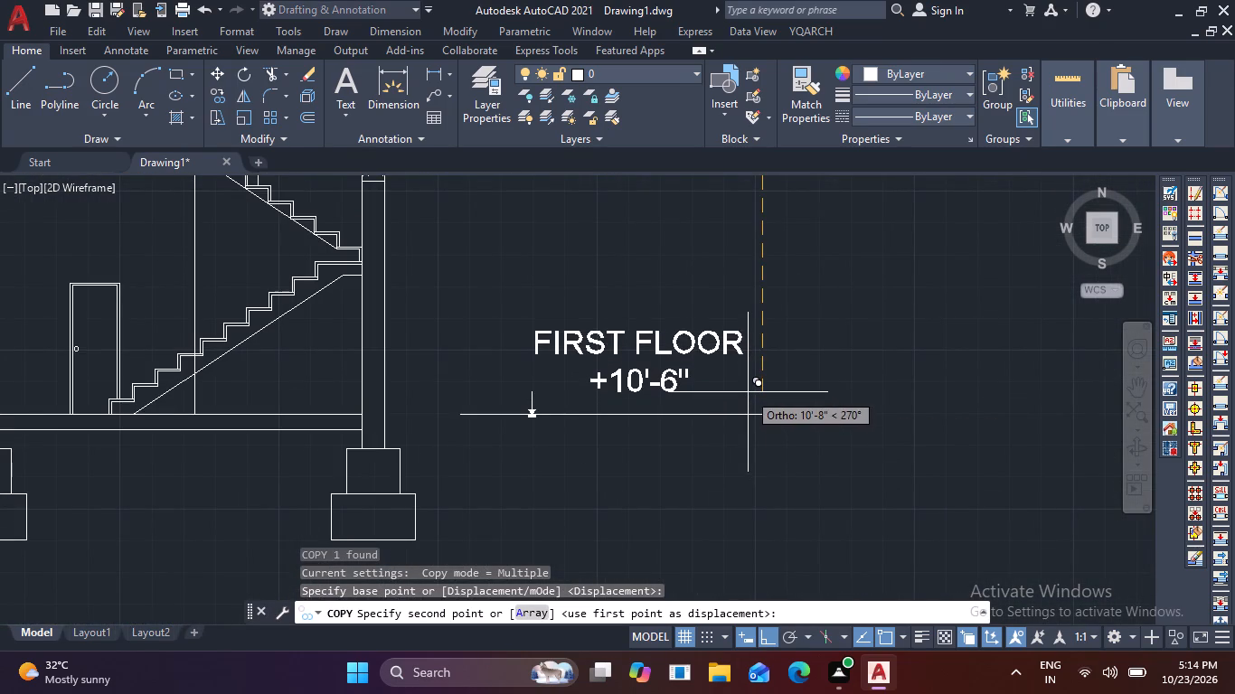
left_click(748, 392)
key("Escape")
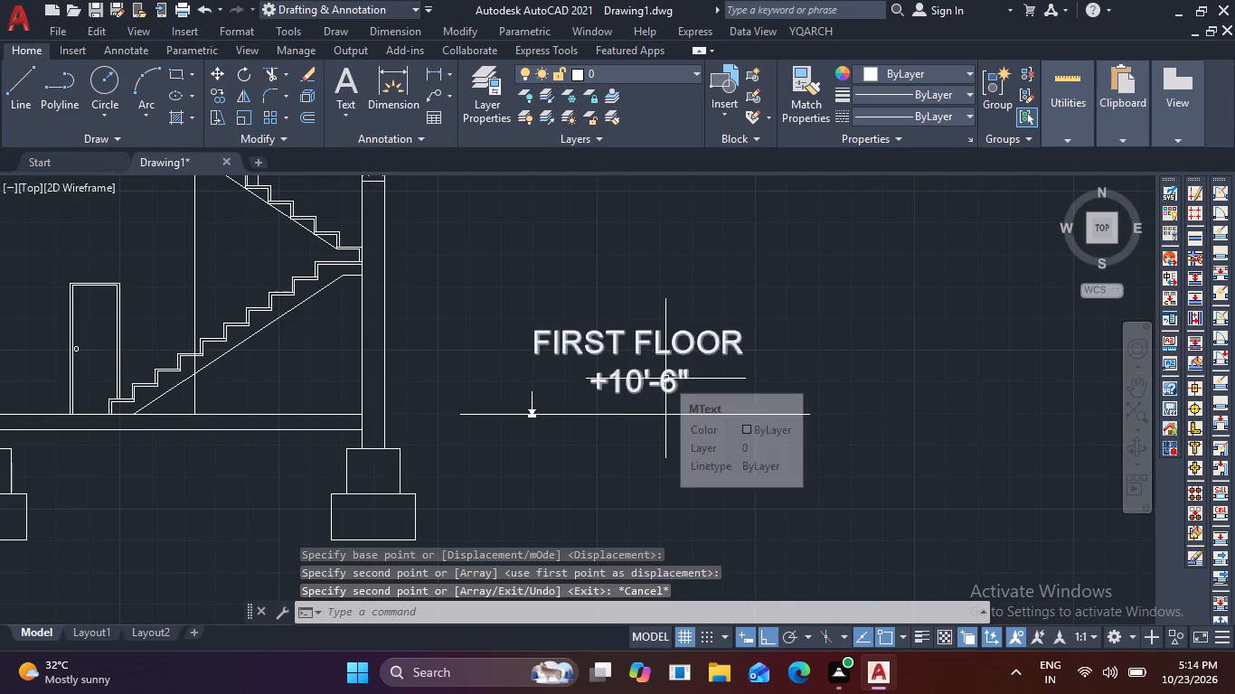
Replace FIRST FLOOR in the copied lower level label with GROUND FLOOR and widen the text box so it fits on one line.
double_click(665, 379)
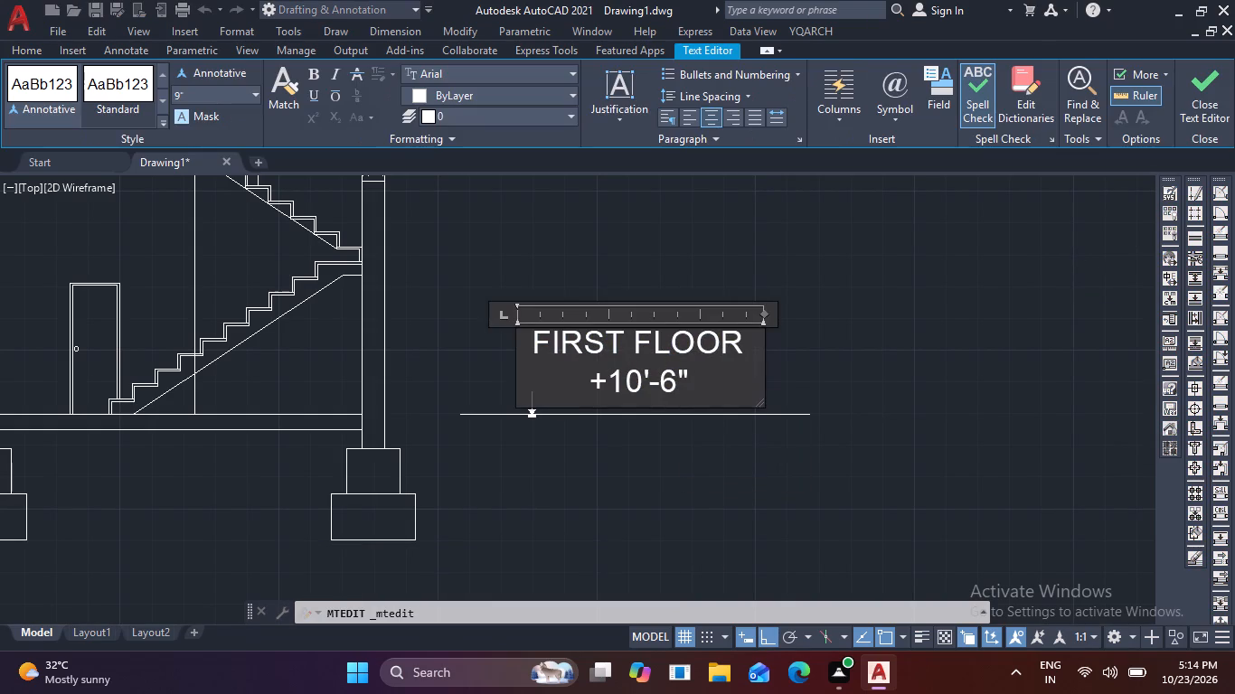
left_click(749, 342)
key("BackSpace")
key("BackSpace")
key("BackSpace")
key("BackSpace")
key("BackSpace")
key("BackSpace")
key("BackSpace")
key("BackSpace")
key("BackSpace")
key("BackSpace")
key("BackSpace")
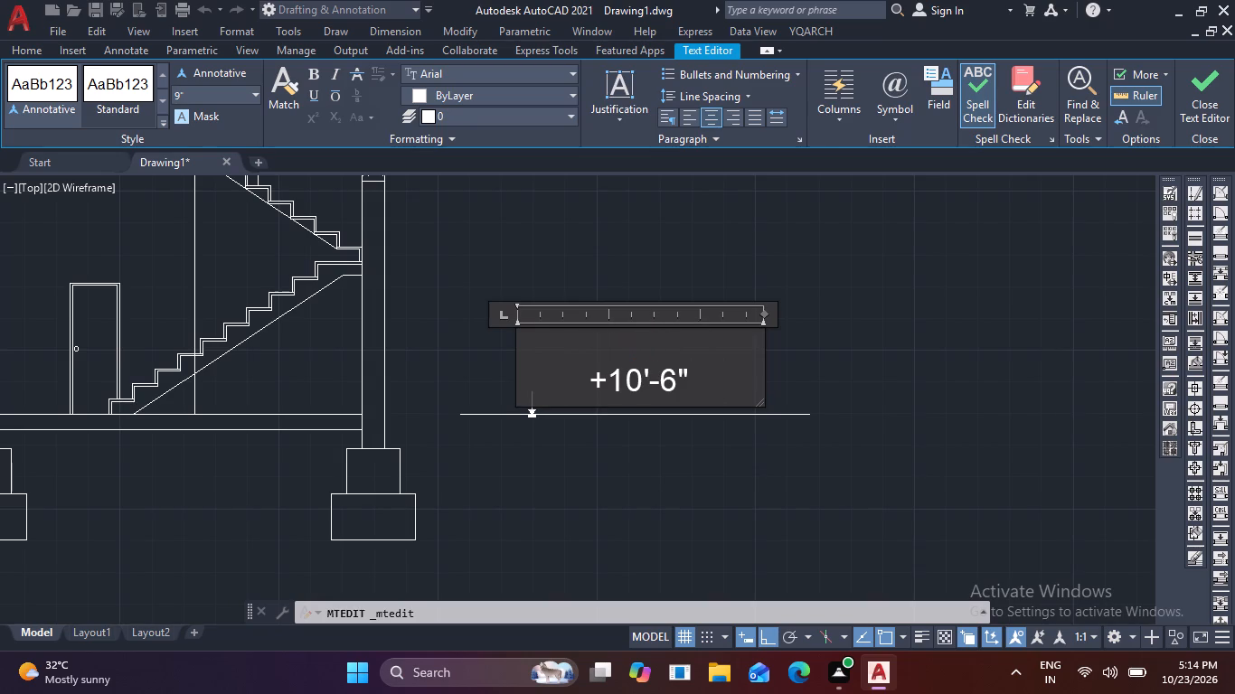
type("GROUND")
key("space")
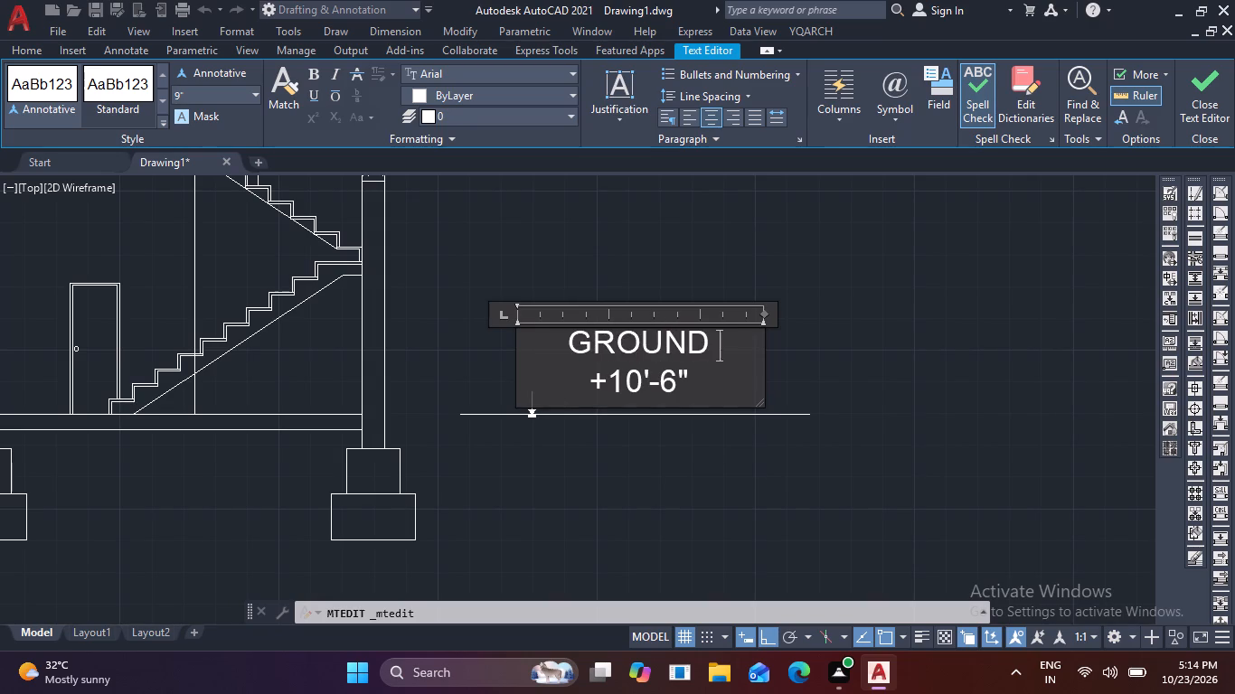
type("FLO")
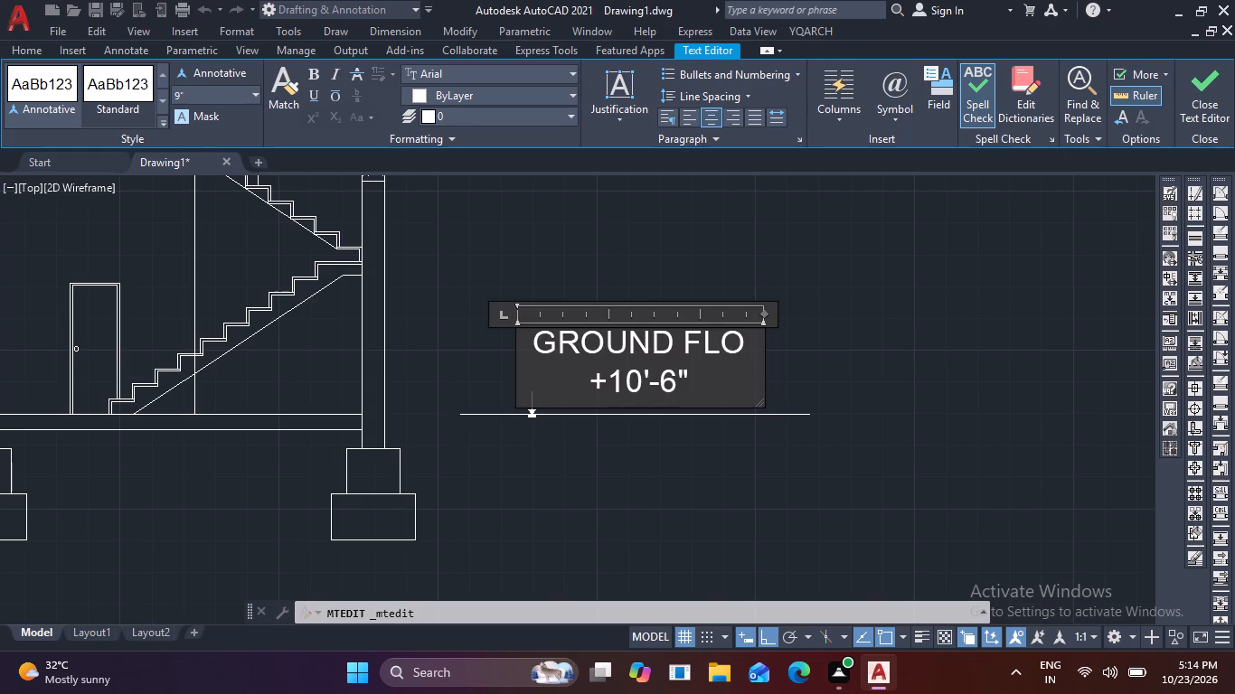
type("OR")
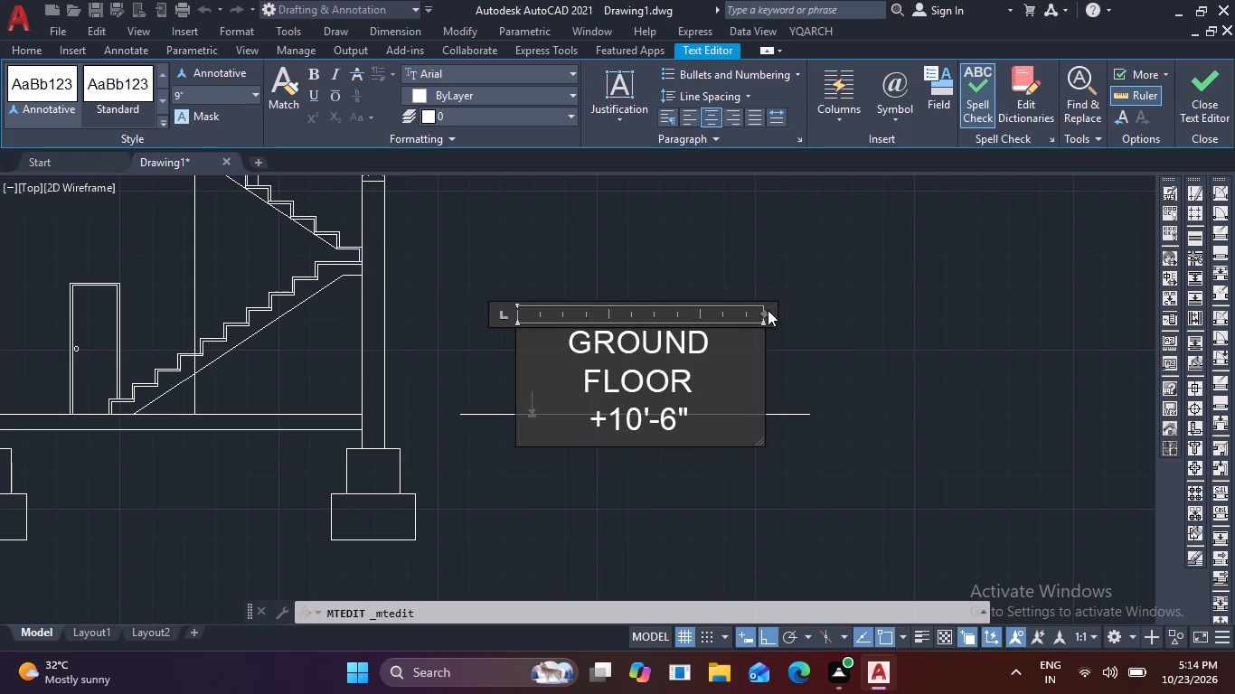
left_click_drag(761, 314, 791, 313)
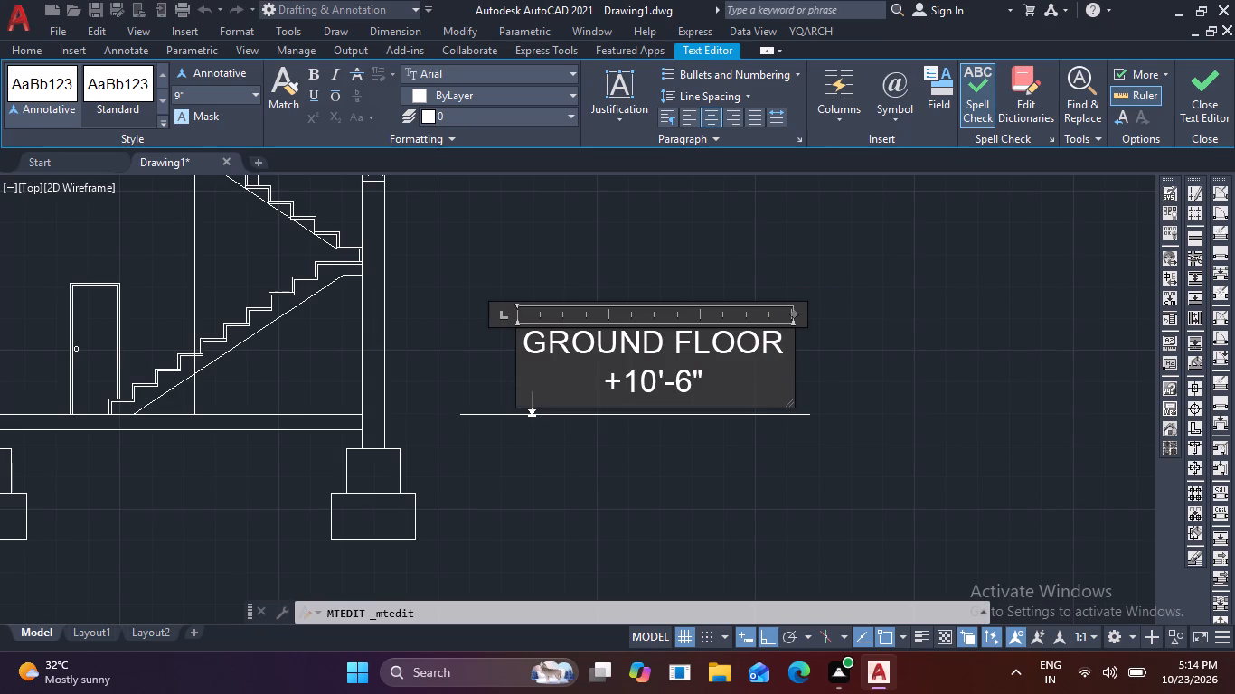
Set the level value in the GROUND FLOOR label to -+0'-0".
left_click(624, 385)
key("Left")
key("minus")
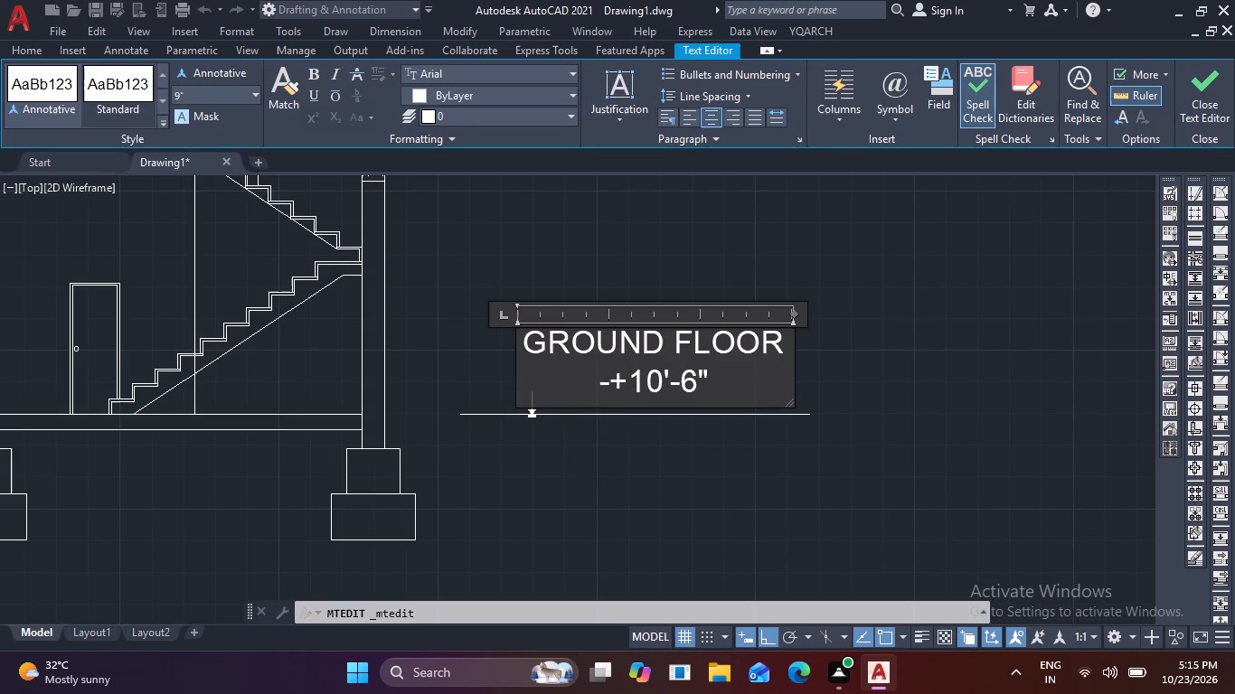
key("Right")
key("Right")
key("Right")
key("Left")
key("BackSpace")
key("Right")
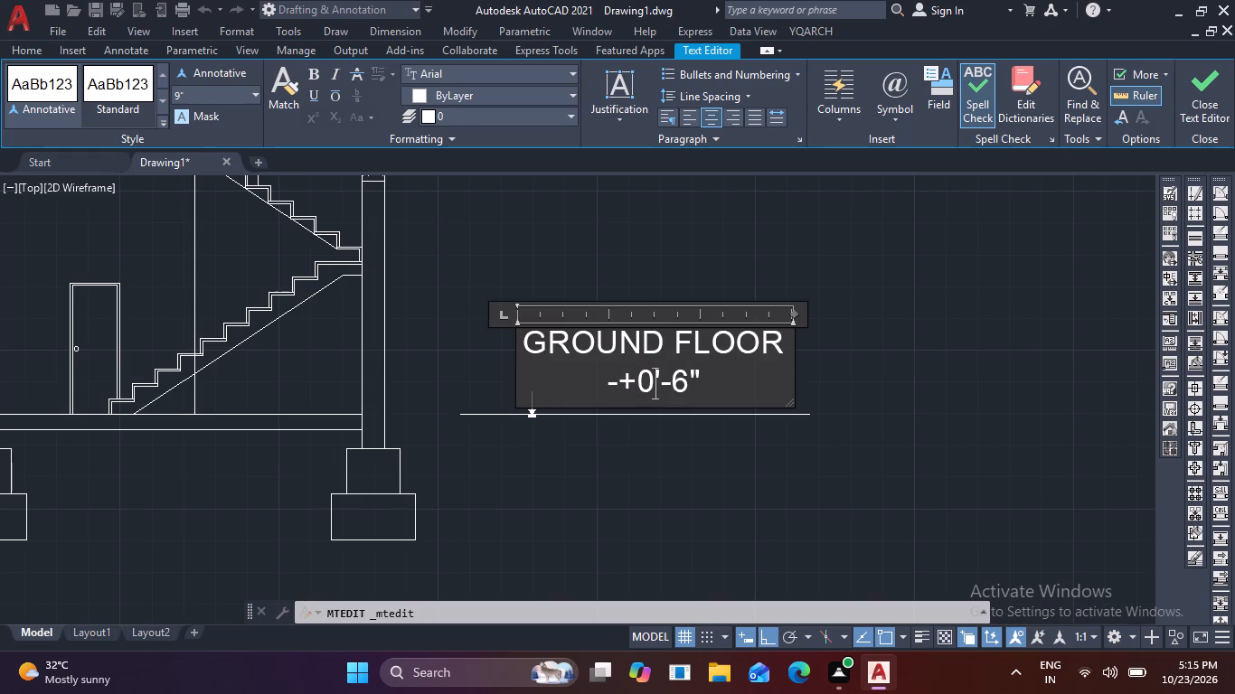
key("Right")
key("Right")
key("Right")
key("BackSpace")
key("0")
left_click(1016, 234)
Copy the FIRST FLOOR PLAN title to just beneath the building section's footings, with Ortho off.
scroll(957, 318, "down", 3)
middle_click_drag(935, 356, 924, 379)
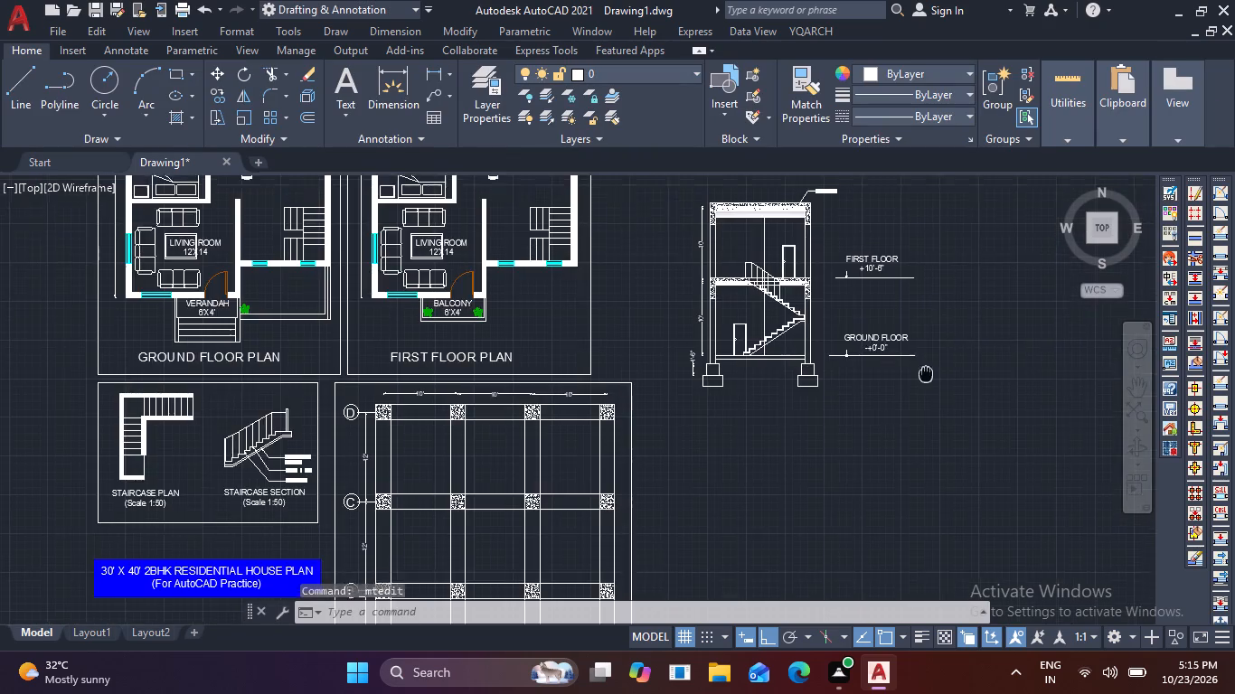
middle_click_drag(924, 379, 720, 478)
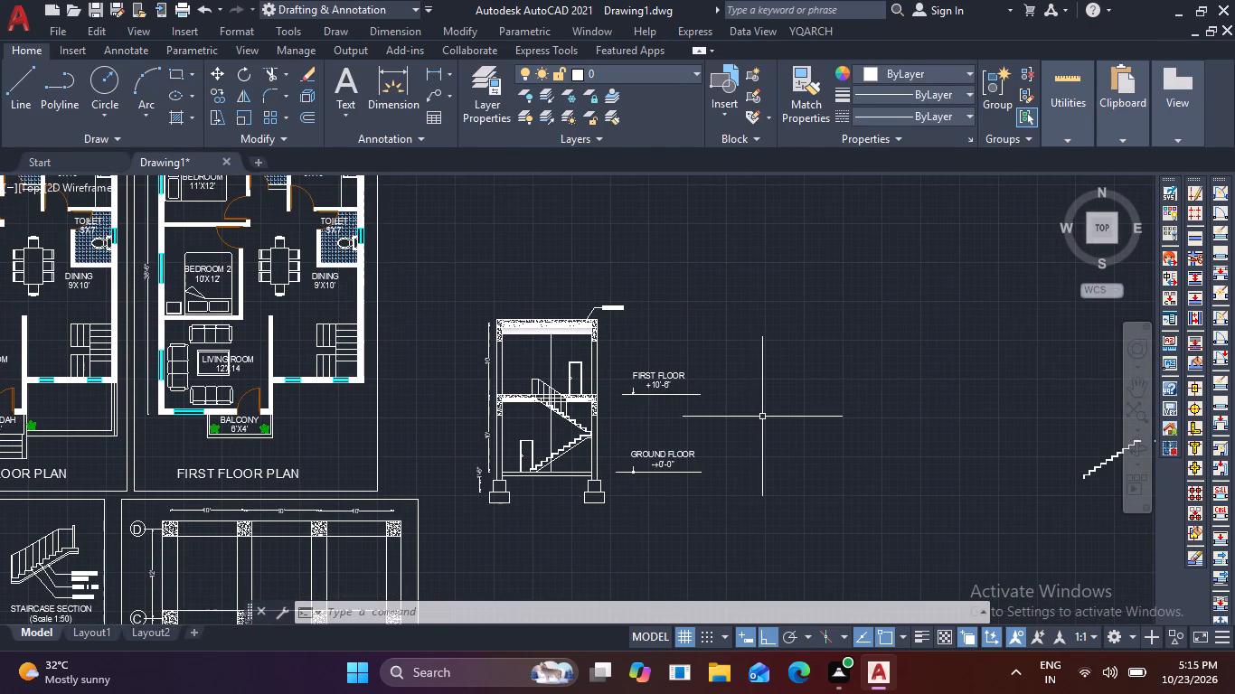
left_click(275, 469)
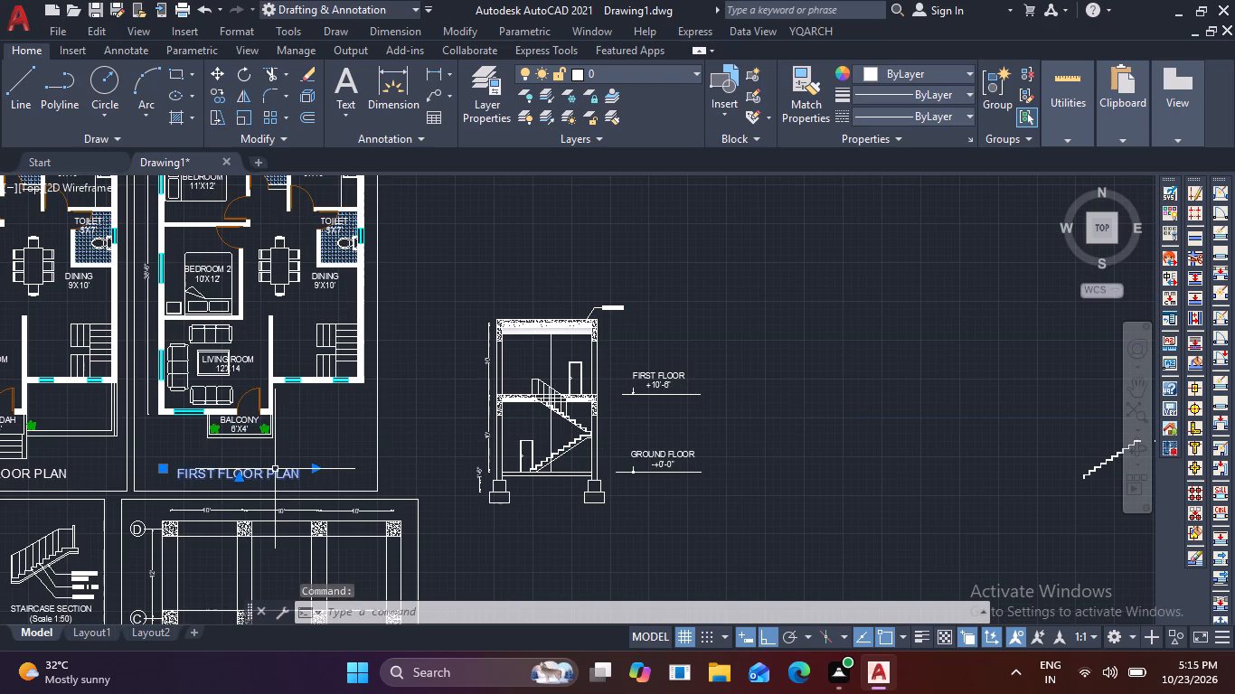
type("CO")
key("space")
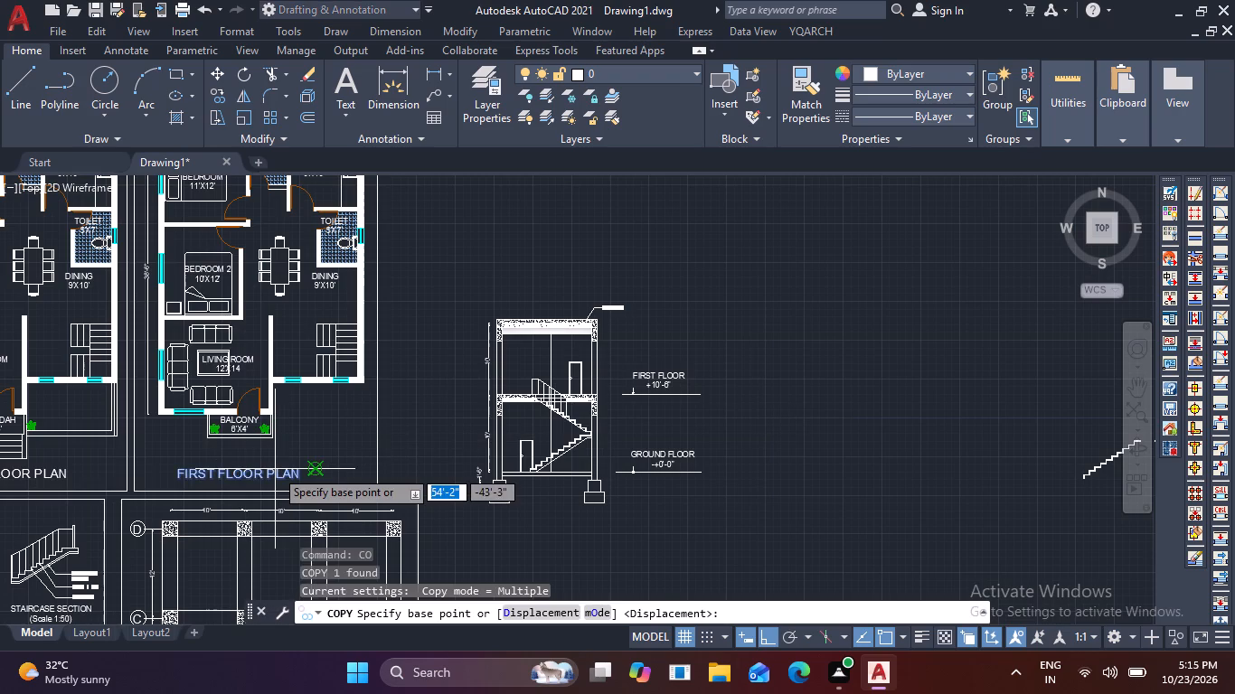
left_click(275, 469)
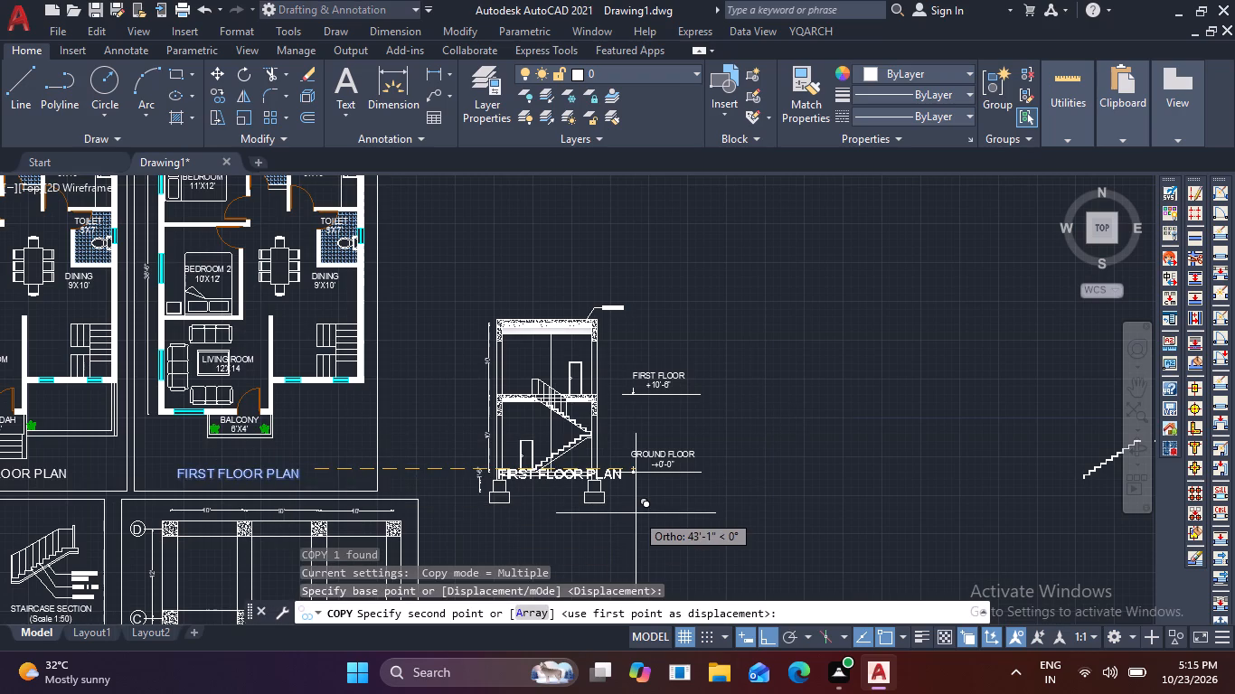
key("F8")
scroll(620, 534, "up", 3)
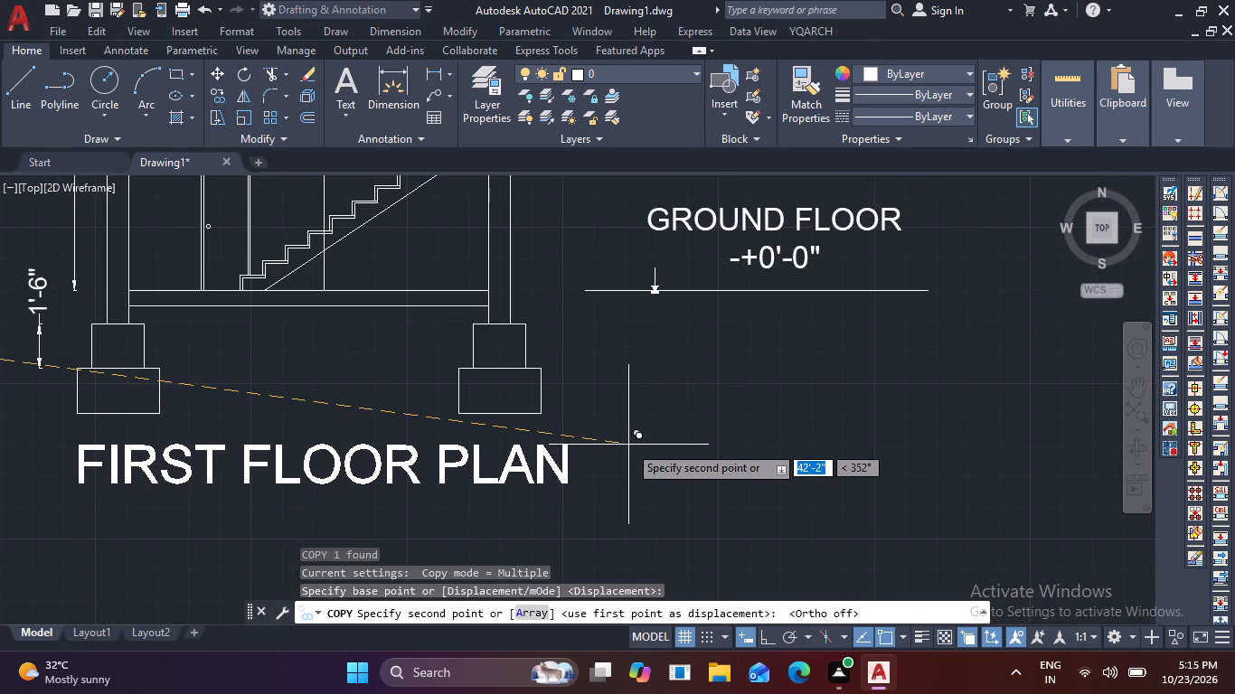
left_click(628, 445)
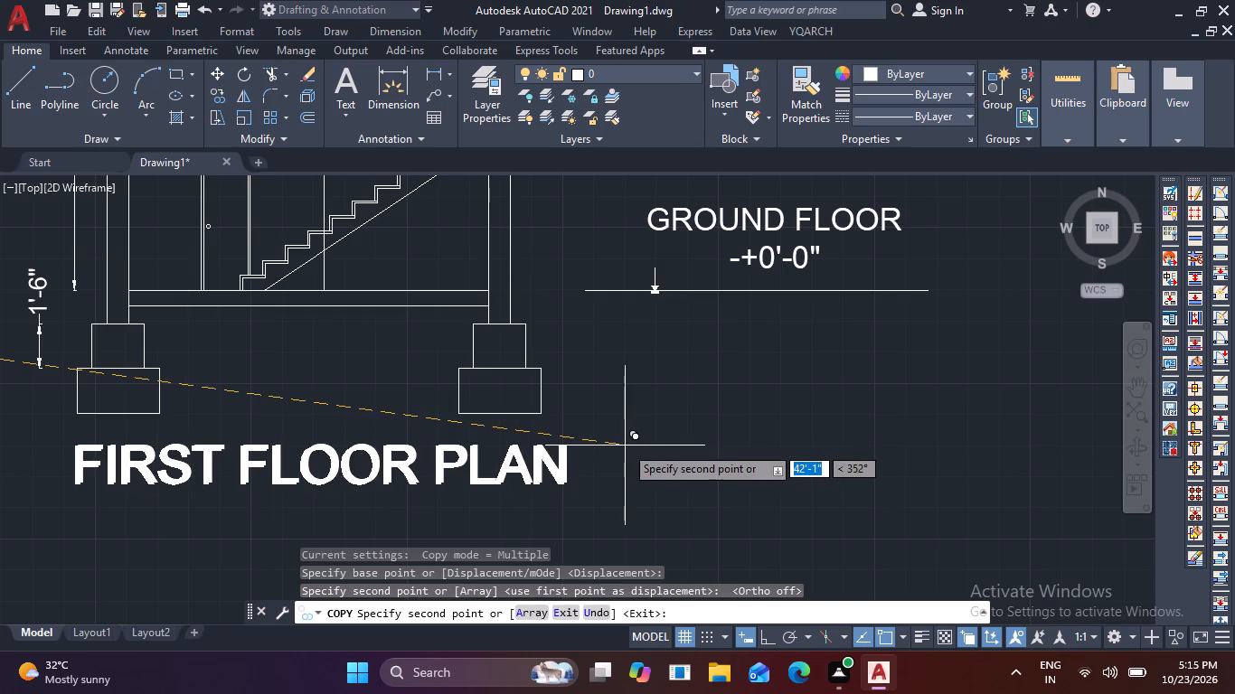
key("Escape")
Replace the text of the copied title beneath the section with BUILDING SECTION A-A.
double_click(474, 476)
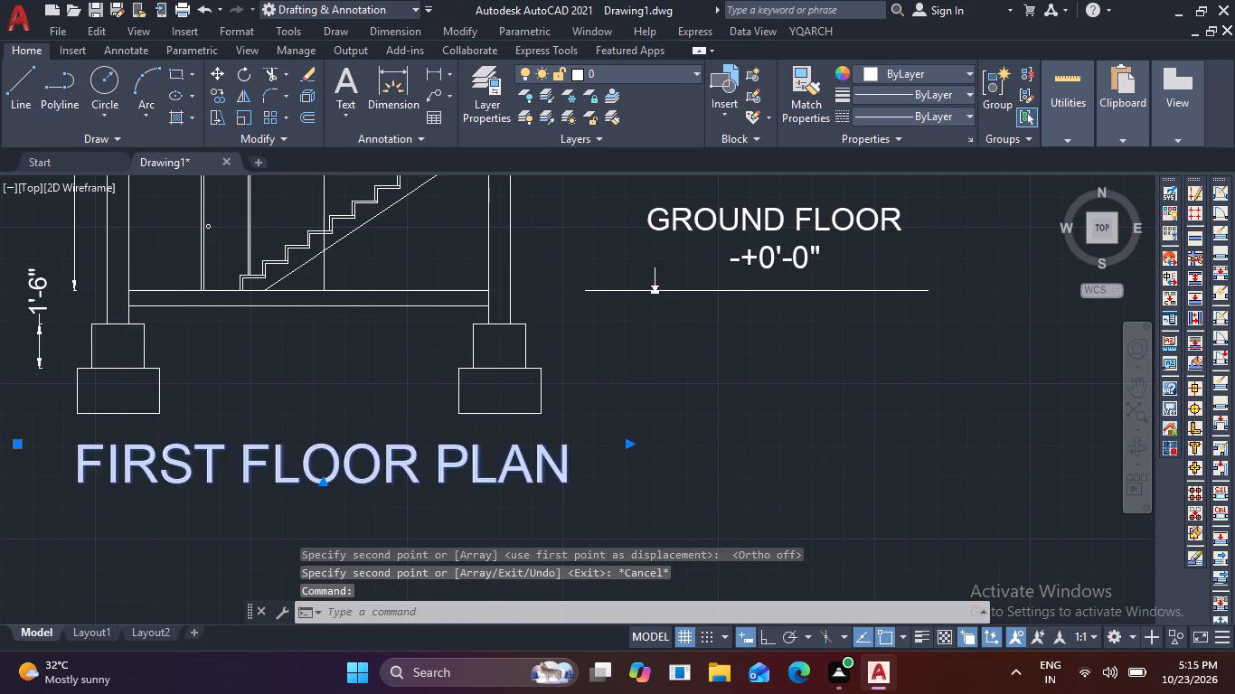
double_click(583, 460)
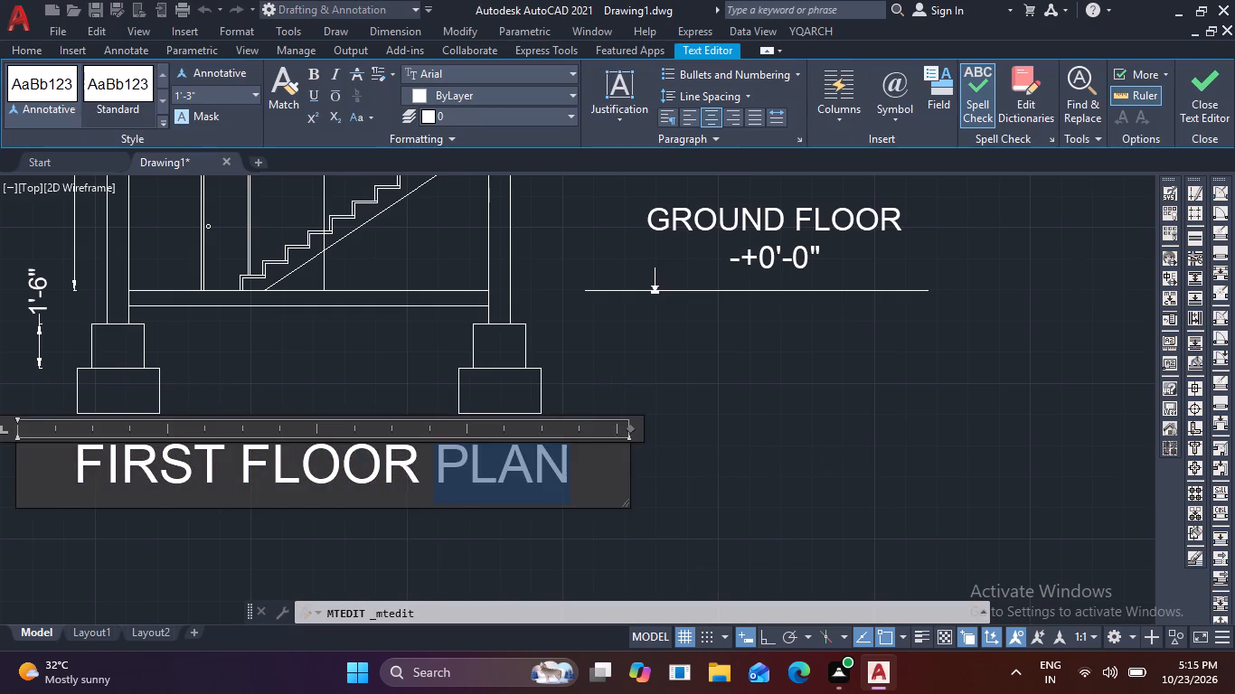
key("BackSpace")
key("BackSpace")
key("BackSpace")
key("BackSpace")
key("BackSpace")
key("BackSpace")
key("BackSpace")
key("BackSpace")
key("BackSpace")
key("BackSpace")
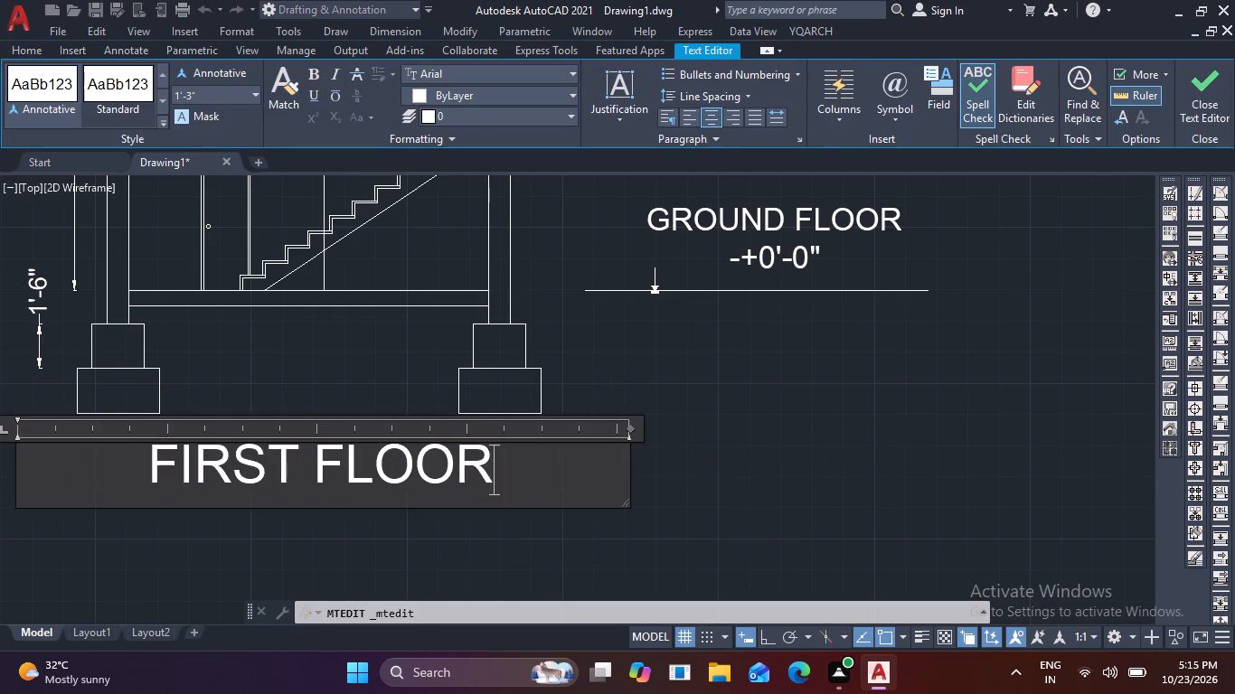
key("BackSpace")
key("BackSpace")
key("BackSpace")
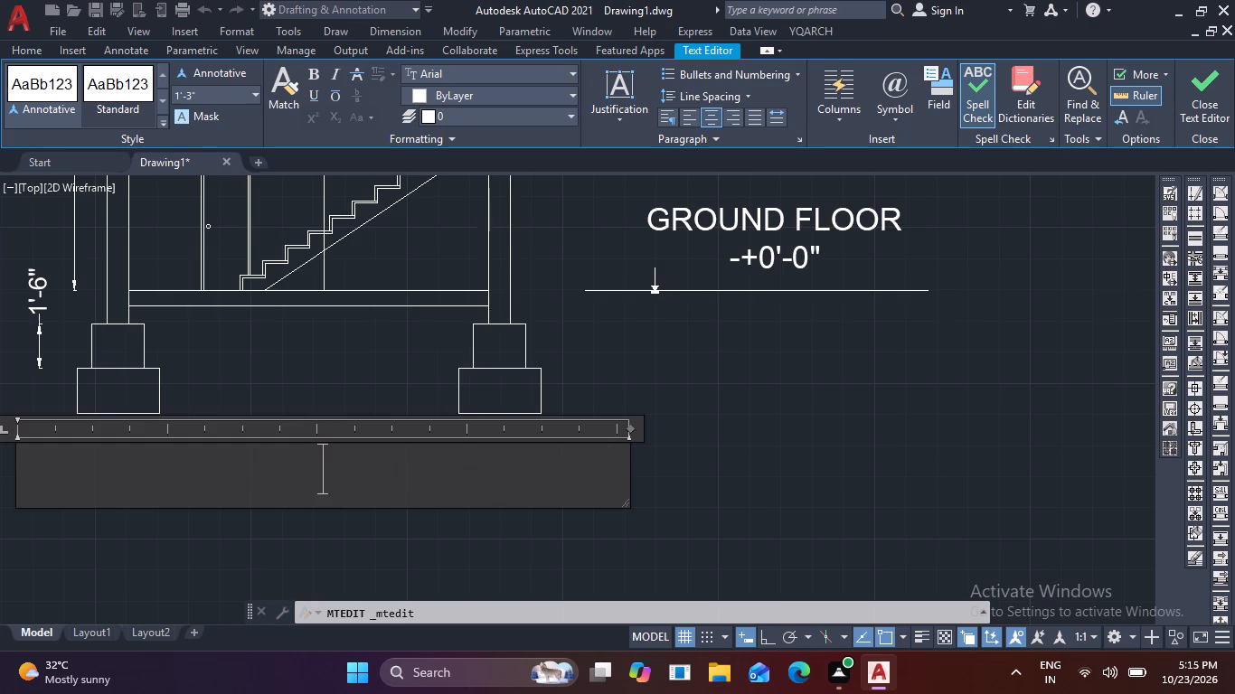
type("BUILDING")
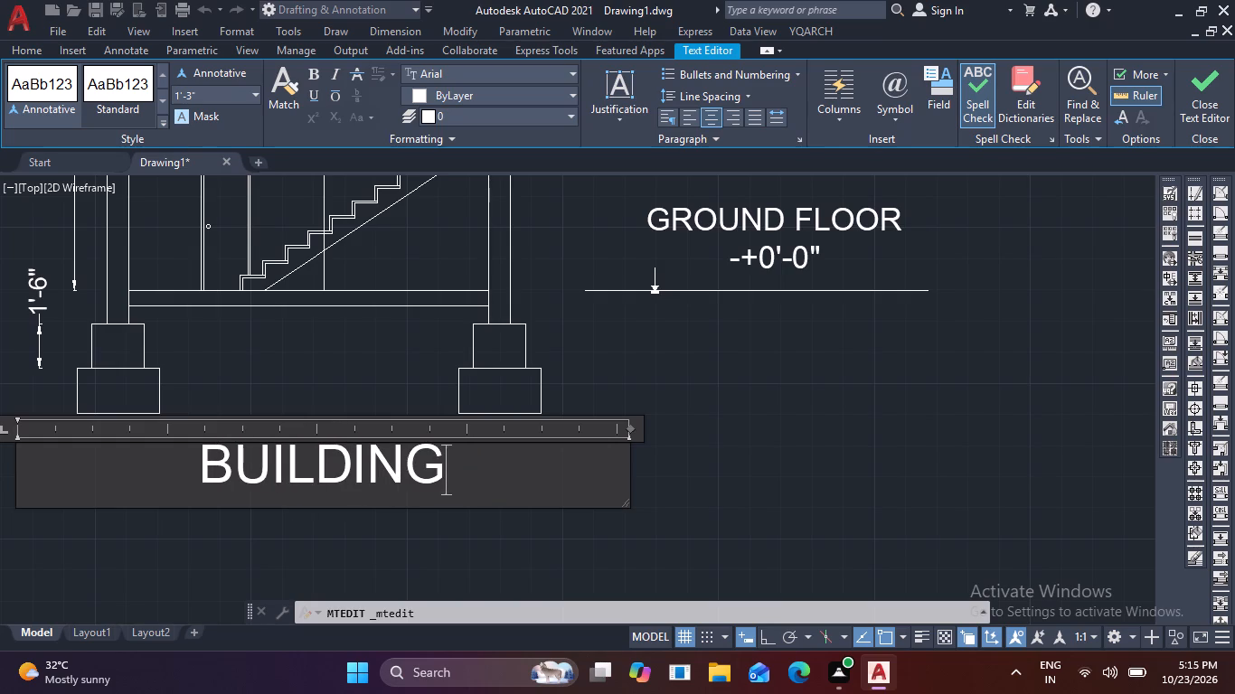
key("space")
type("SECTION")
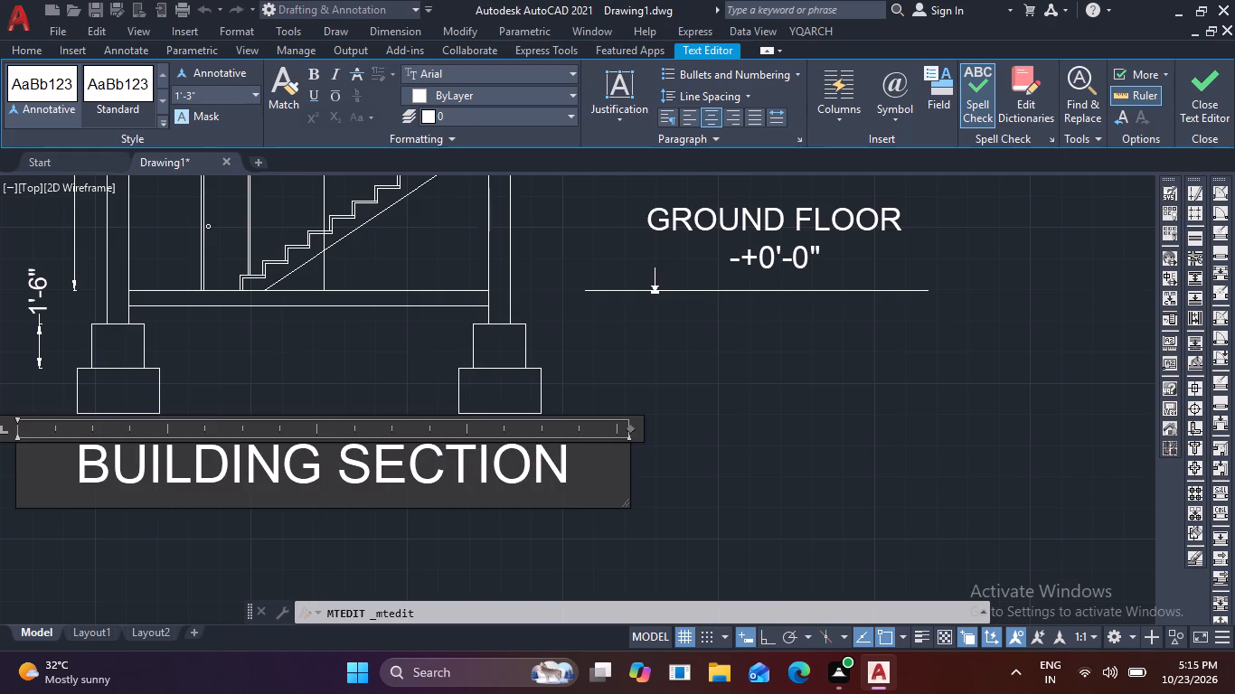
key("space")
type("A")
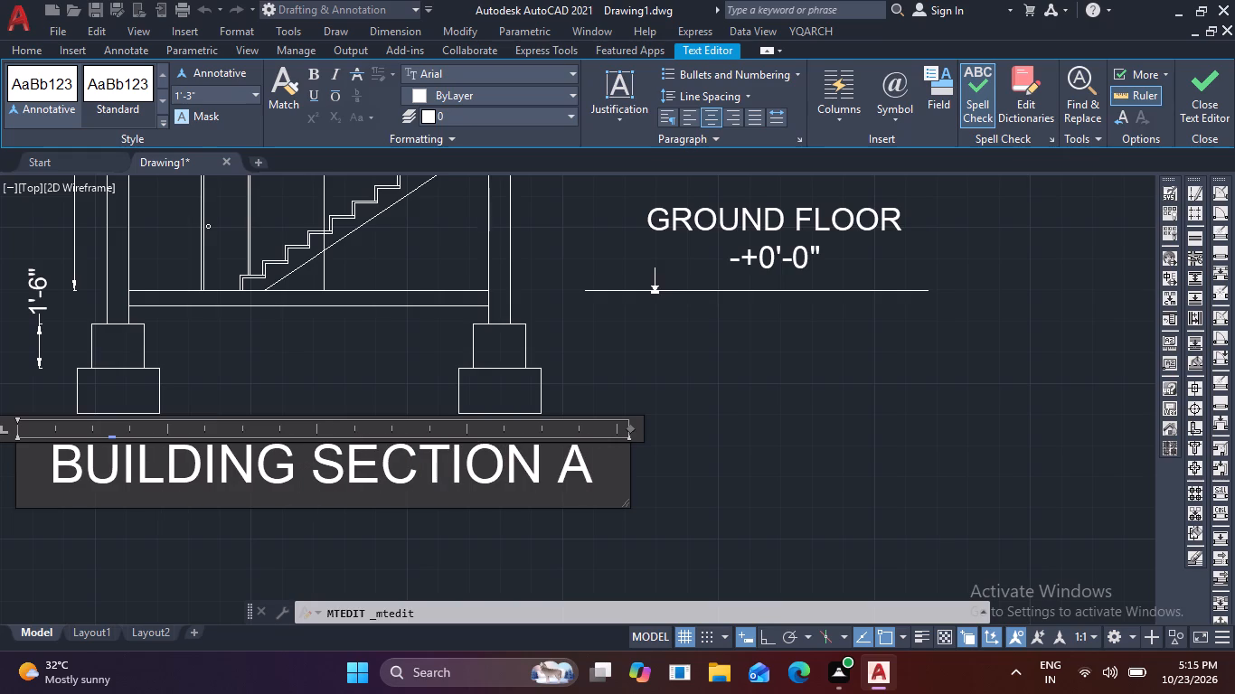
type("-A")
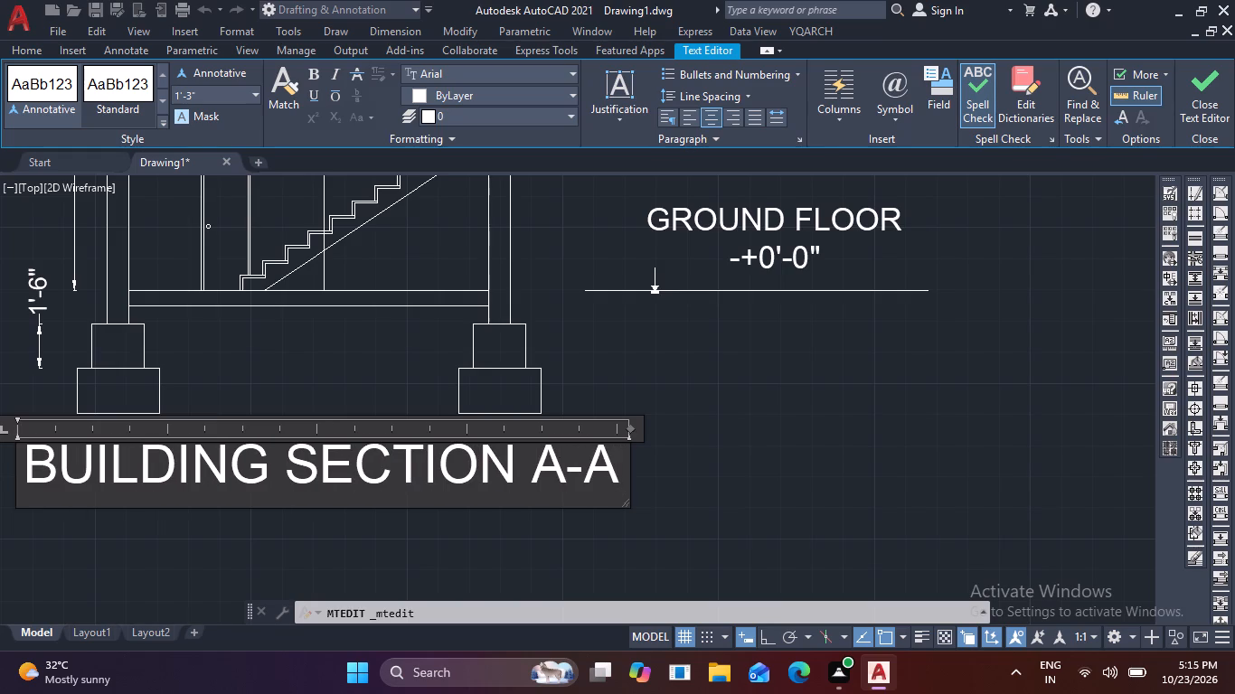
left_click(885, 376)
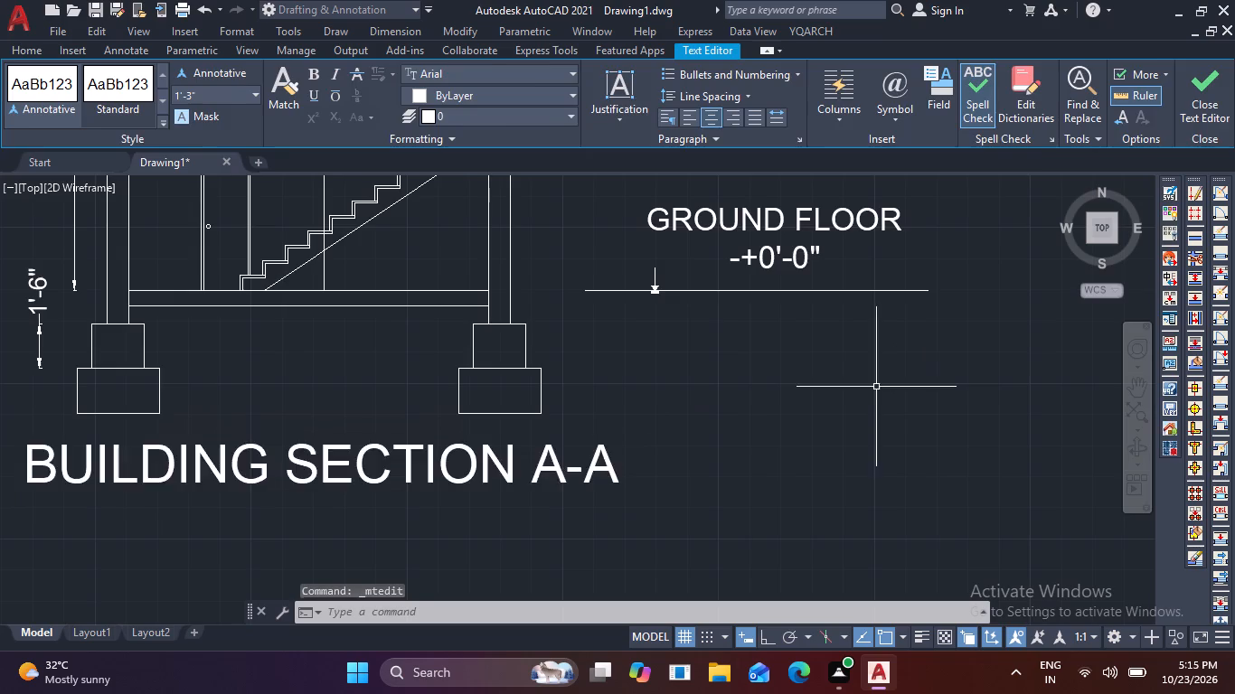
Draw a short horizontal line across each of the two ground-storey columns, at matching heights just above the ground floor slab.
scroll(806, 476, "down", 2)
middle_click_drag(790, 500, 785, 549)
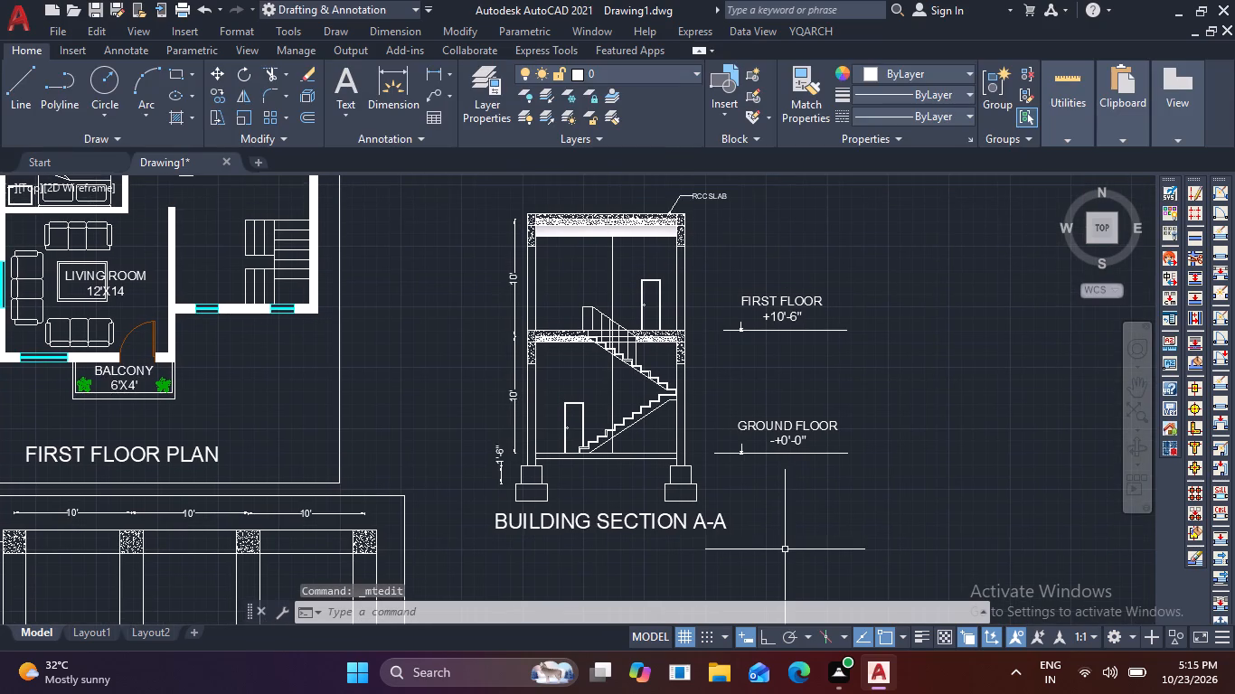
key("h")
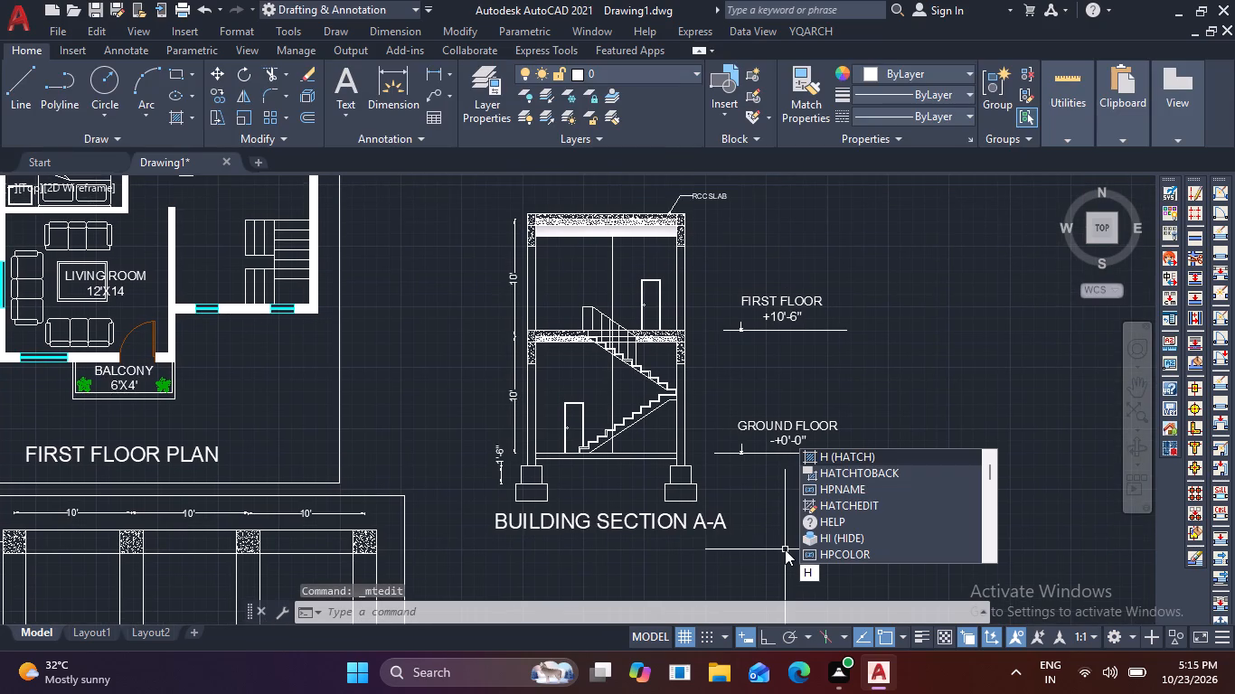
key("Escape")
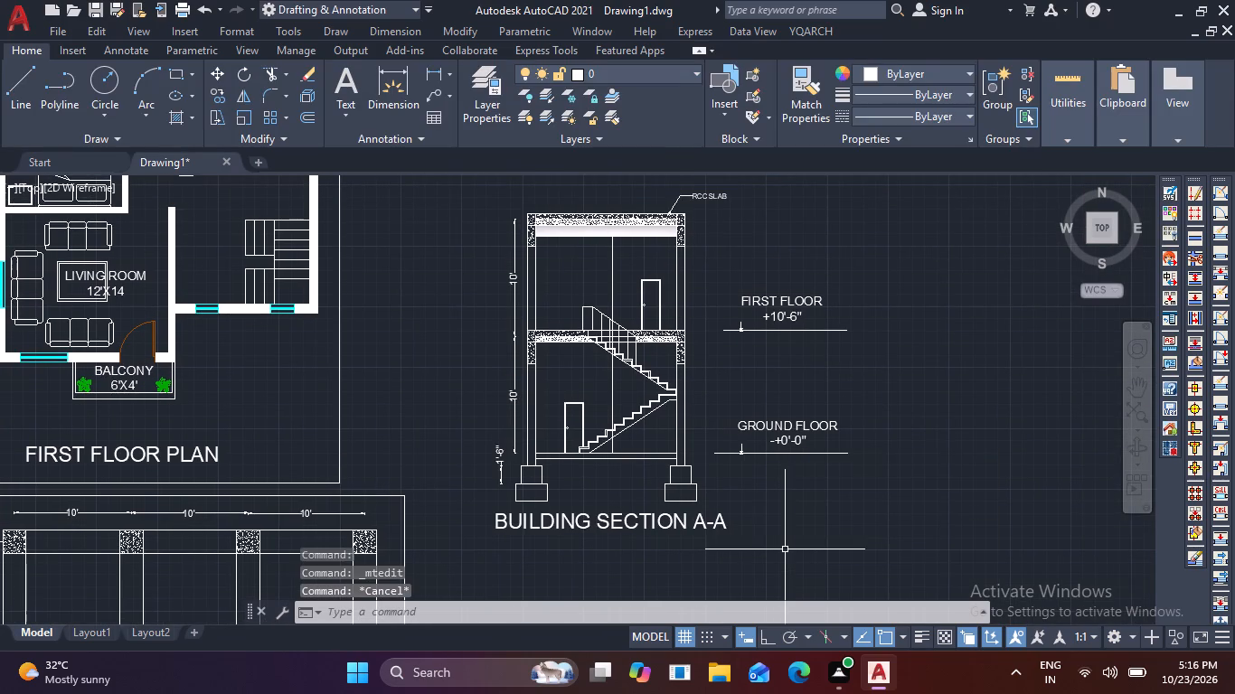
type("L")
key("space")
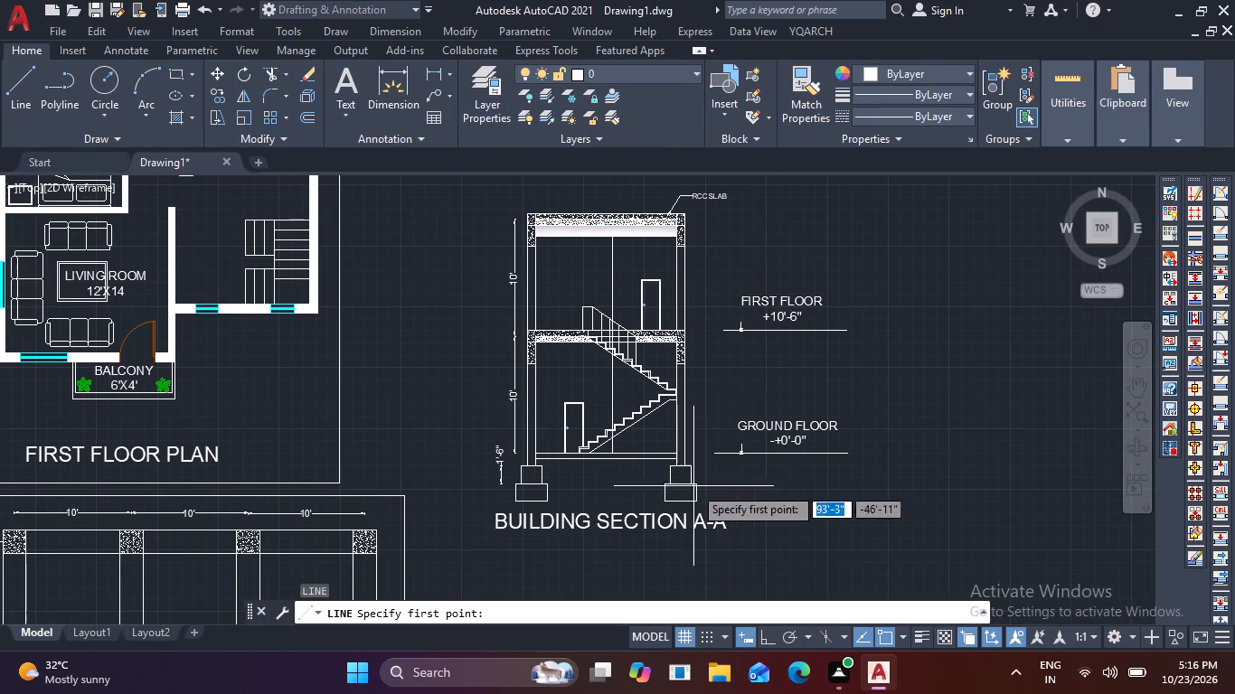
scroll(597, 461, "up", 2)
left_click(416, 407)
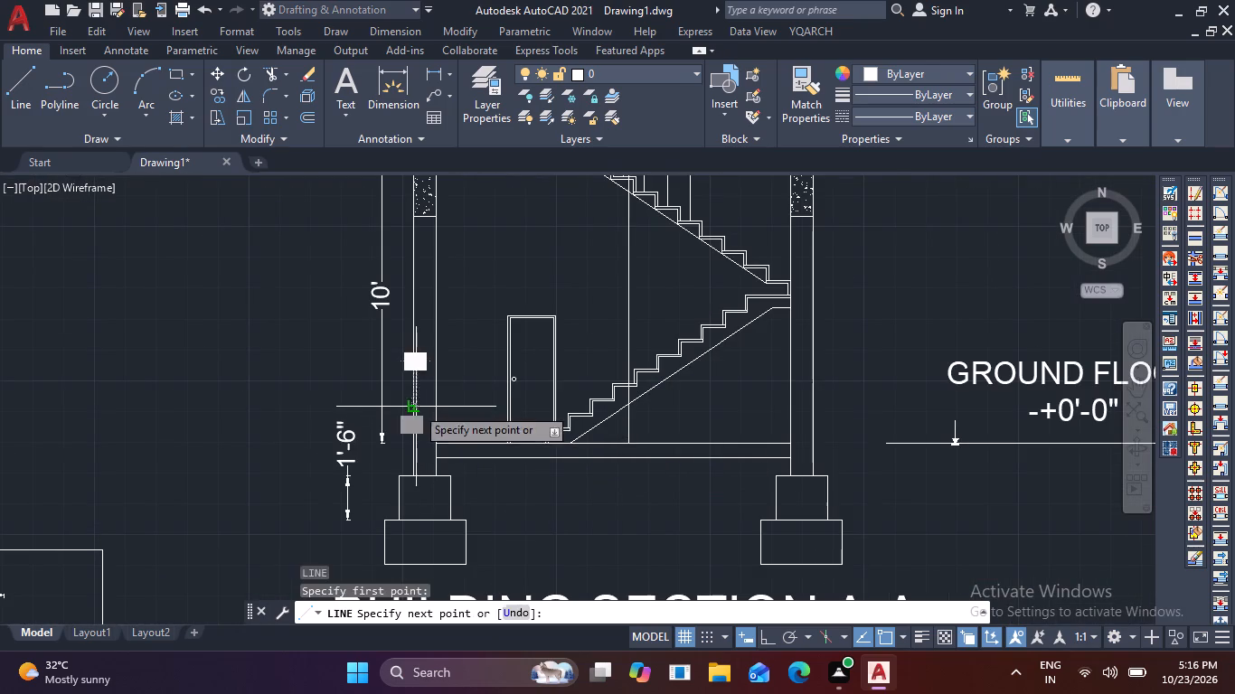
left_click(437, 408)
key("space")
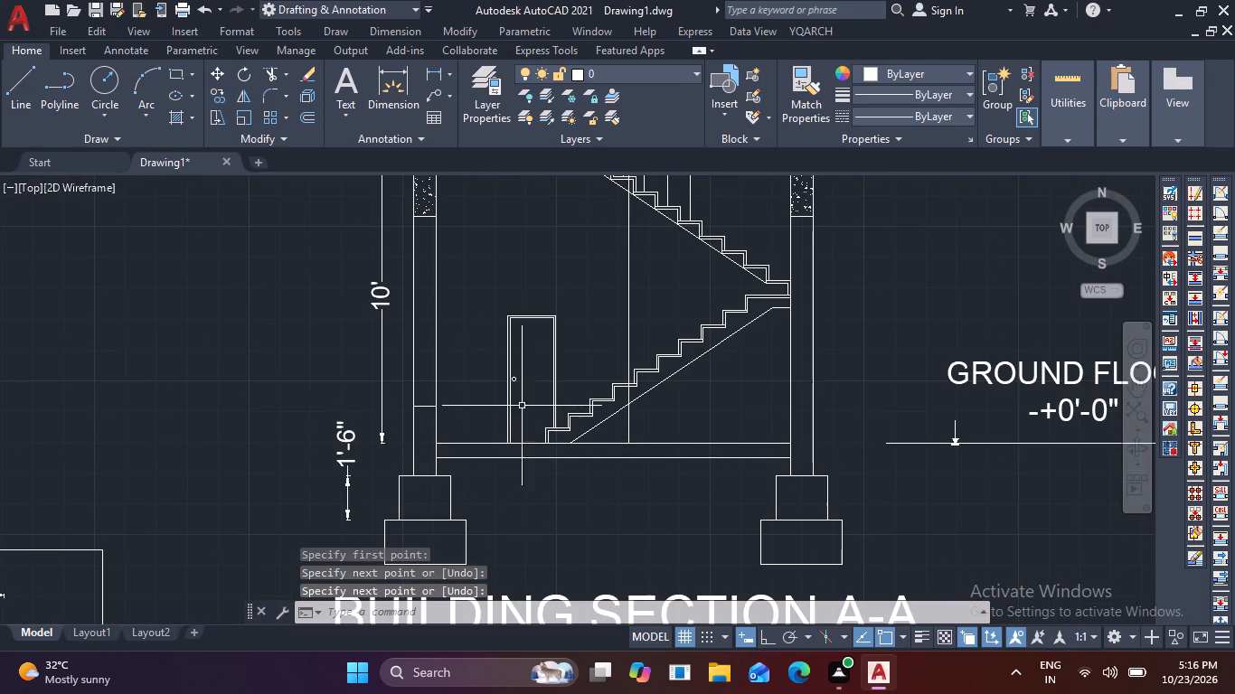
key("space")
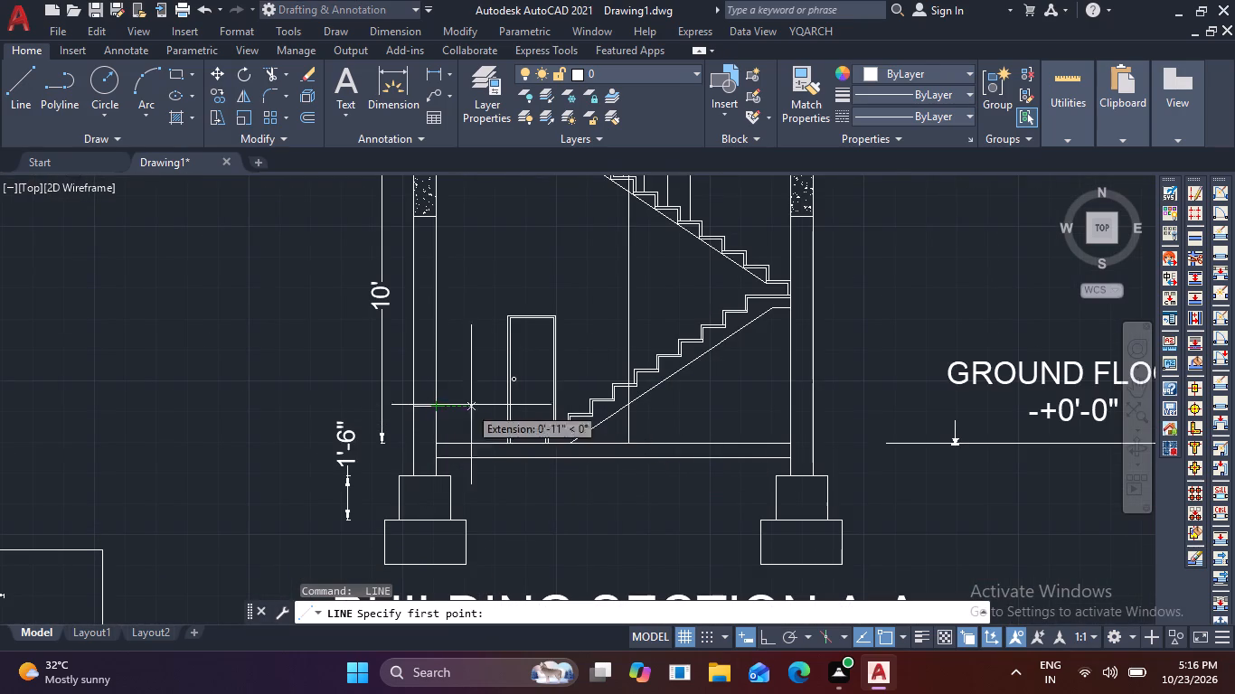
left_click(789, 406)
left_click(818, 403)
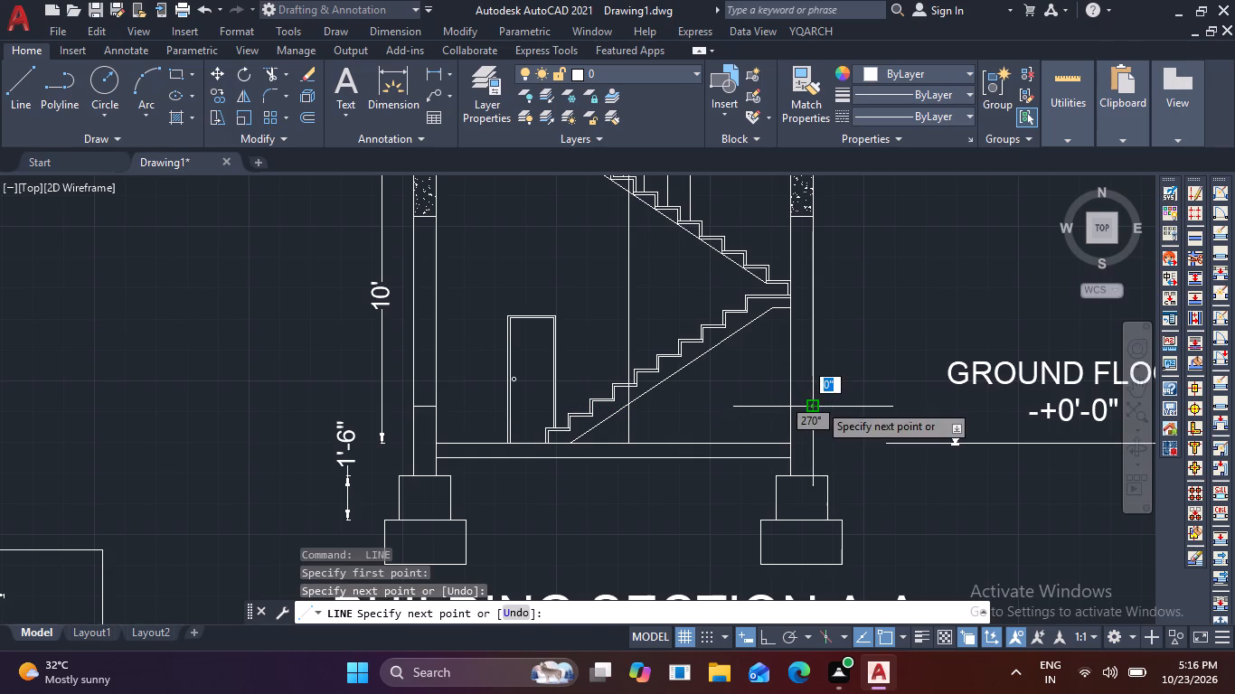
key("space")
Hatch the column bases, the ground floor slab and both stepped footings with the AR-CONC pattern at scale 1.
type("H")
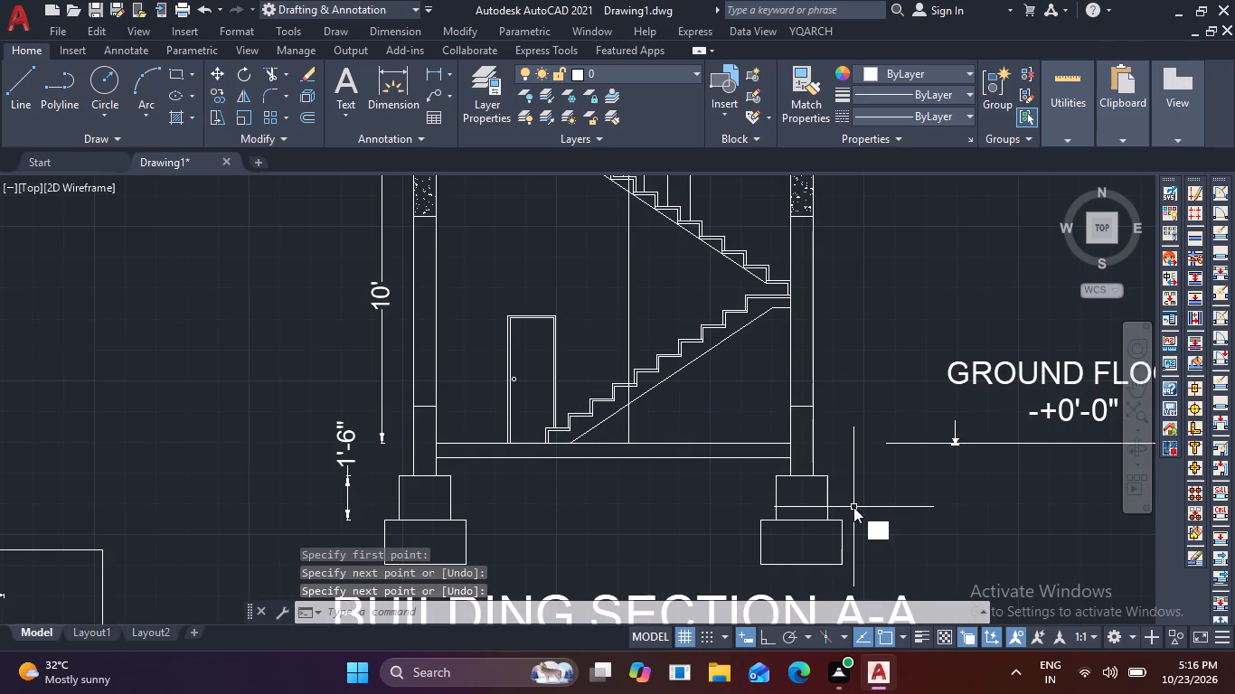
key("space")
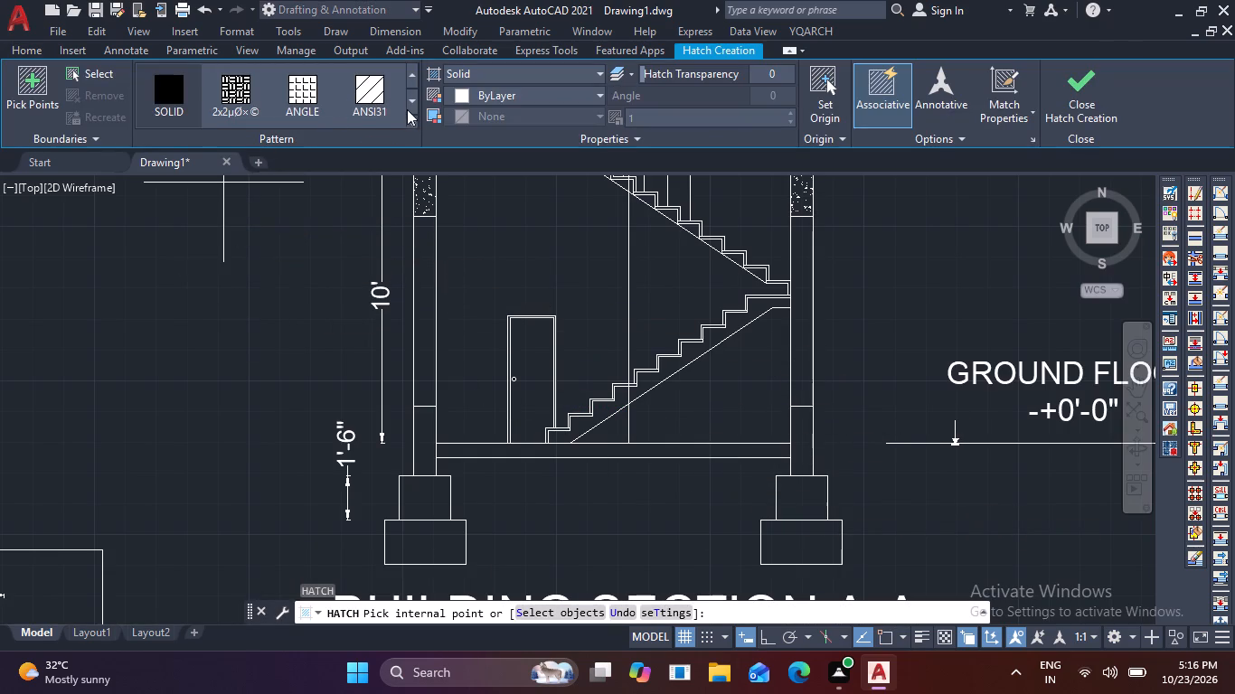
left_click(406, 119)
scroll(292, 185, "down", 1)
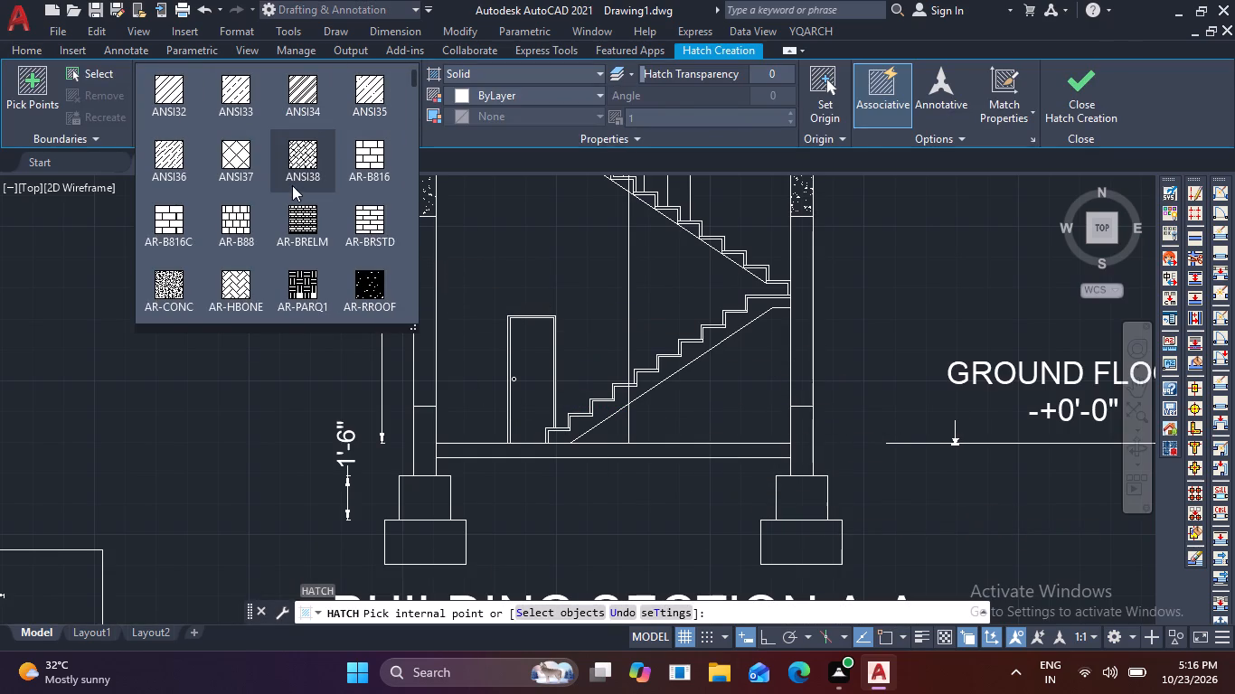
scroll(296, 192, "down", 1)
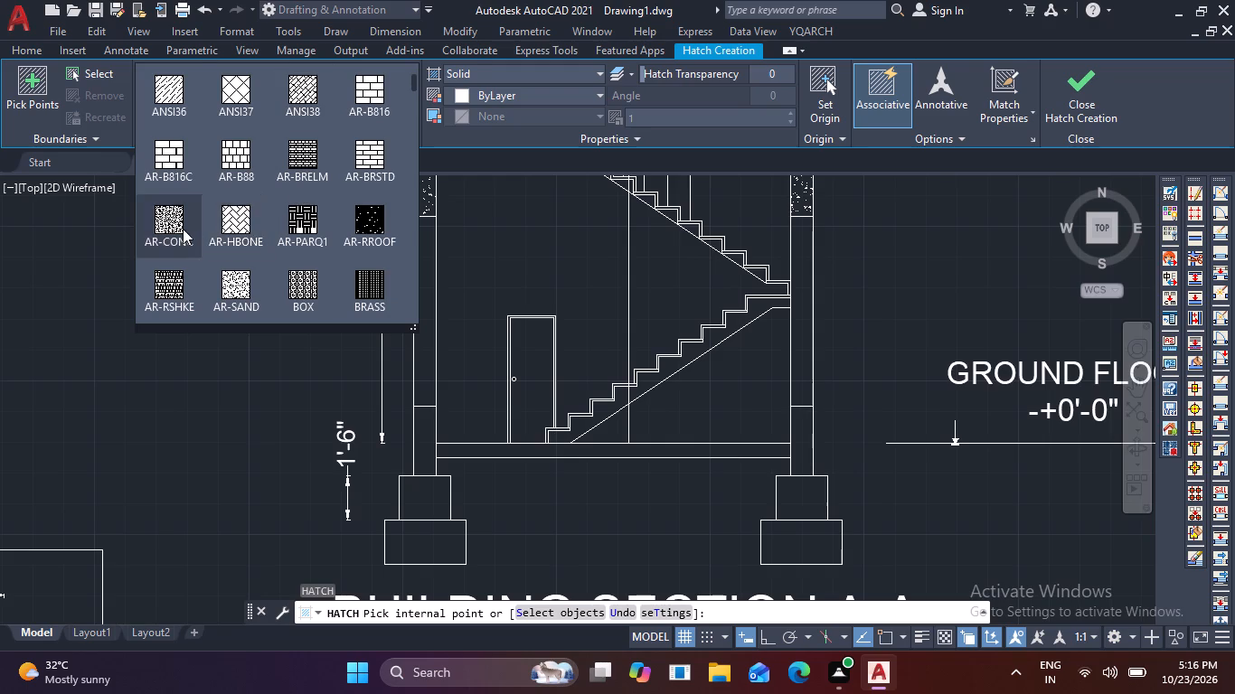
left_click(183, 229)
left_click(429, 435)
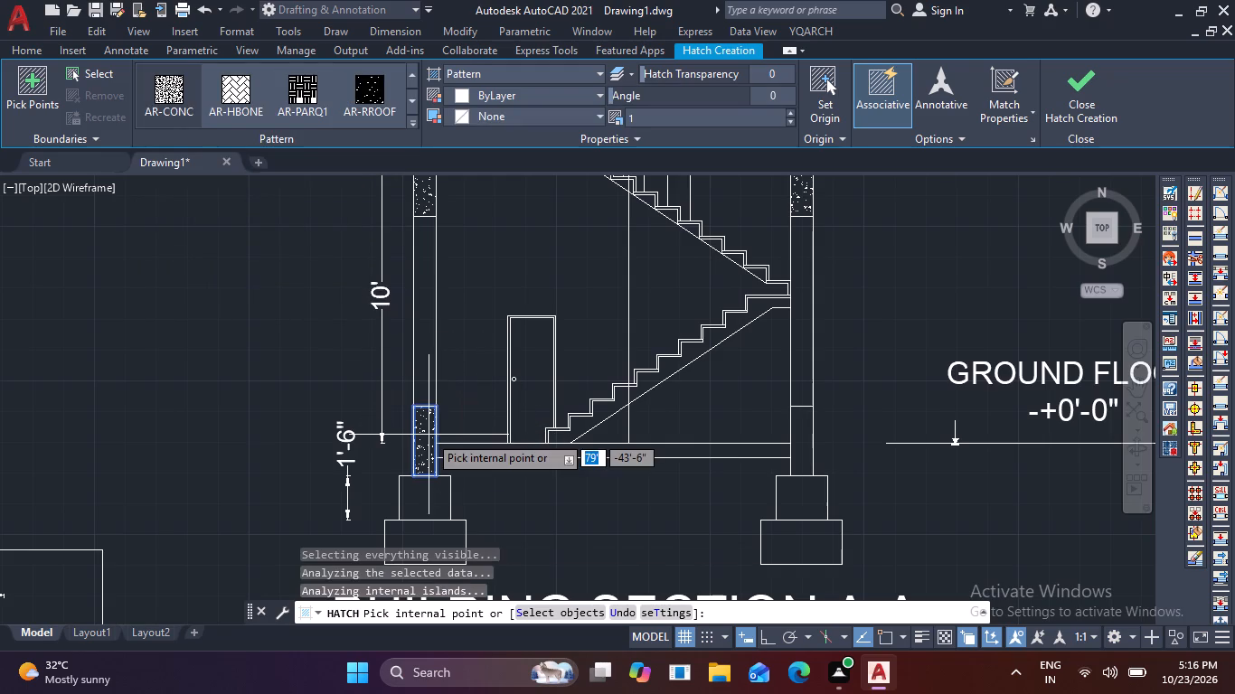
left_click(563, 451)
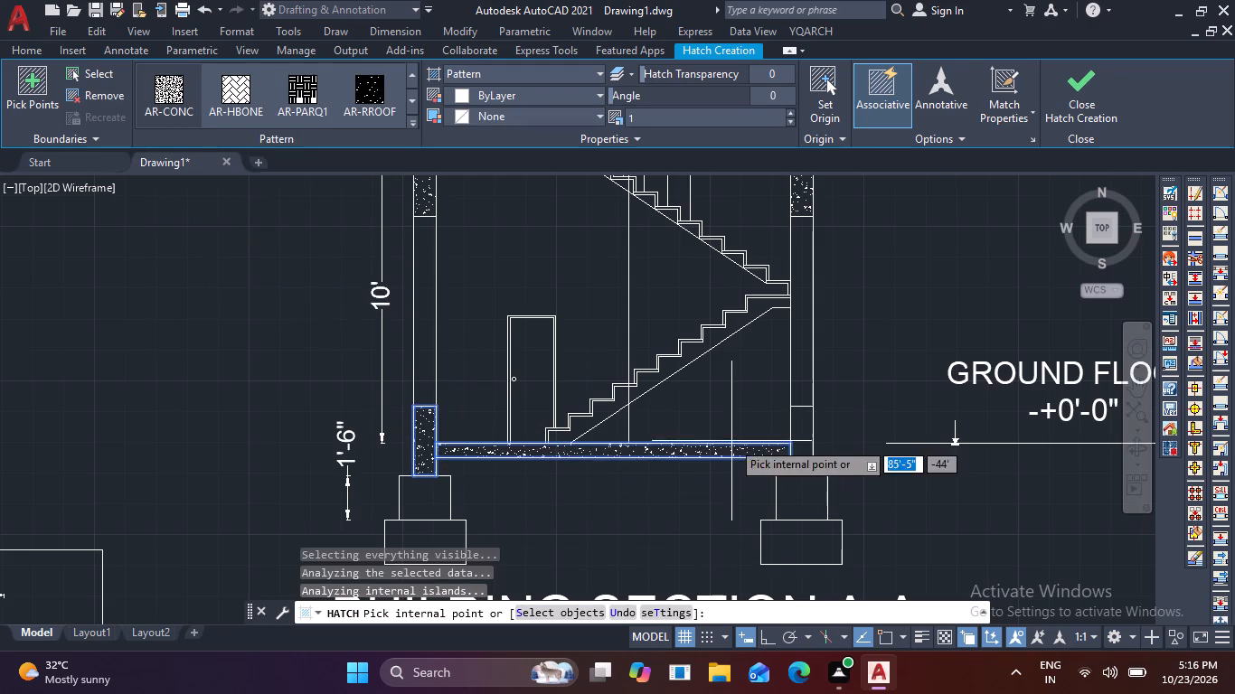
left_click(804, 434)
left_click(795, 511)
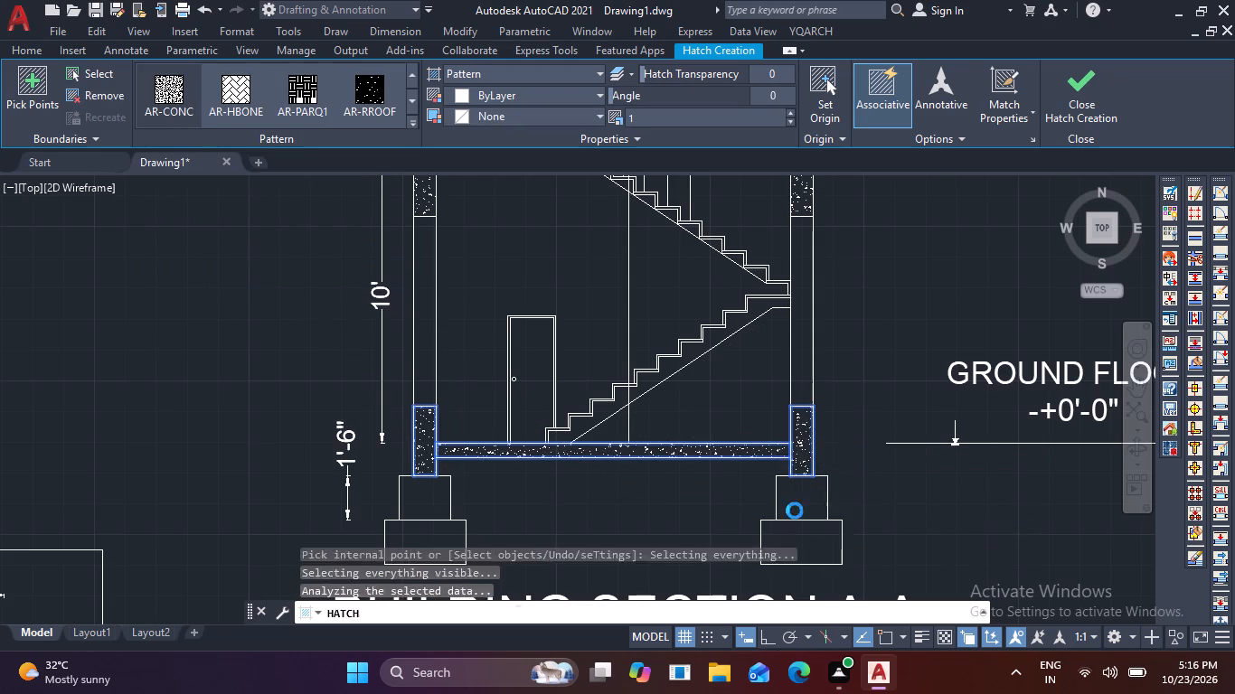
left_click(799, 533)
left_click(402, 530)
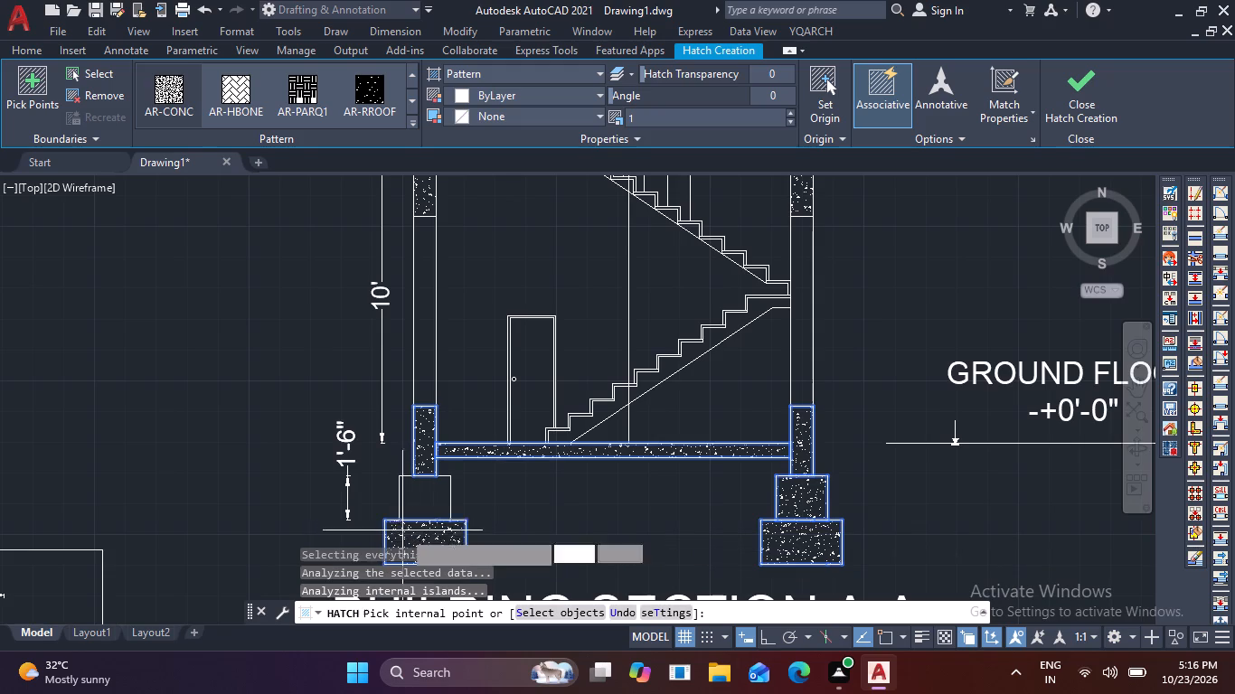
left_click(432, 492)
left_click(1094, 104)
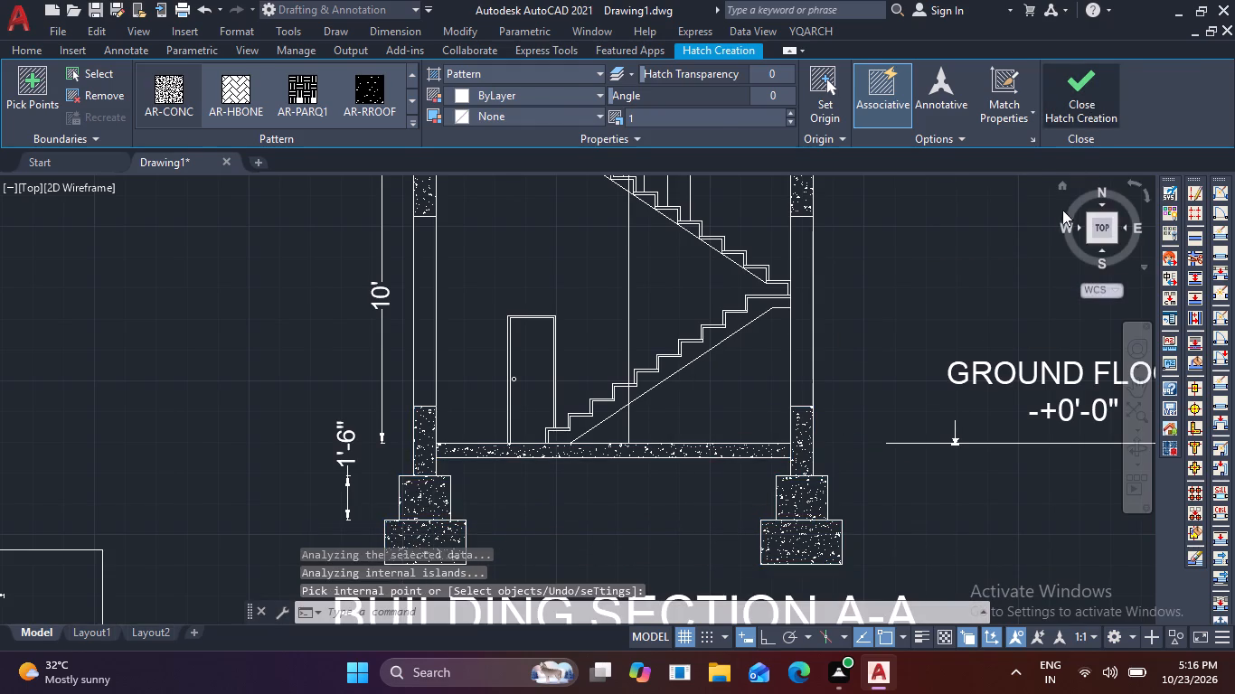
Draw a horizontal level line with Ortho on, below the GROUND FLOOR marker and nearly level with the underside of the footings.
scroll(1036, 234, "down", 2)
middle_click_drag(992, 332, 674, 280)
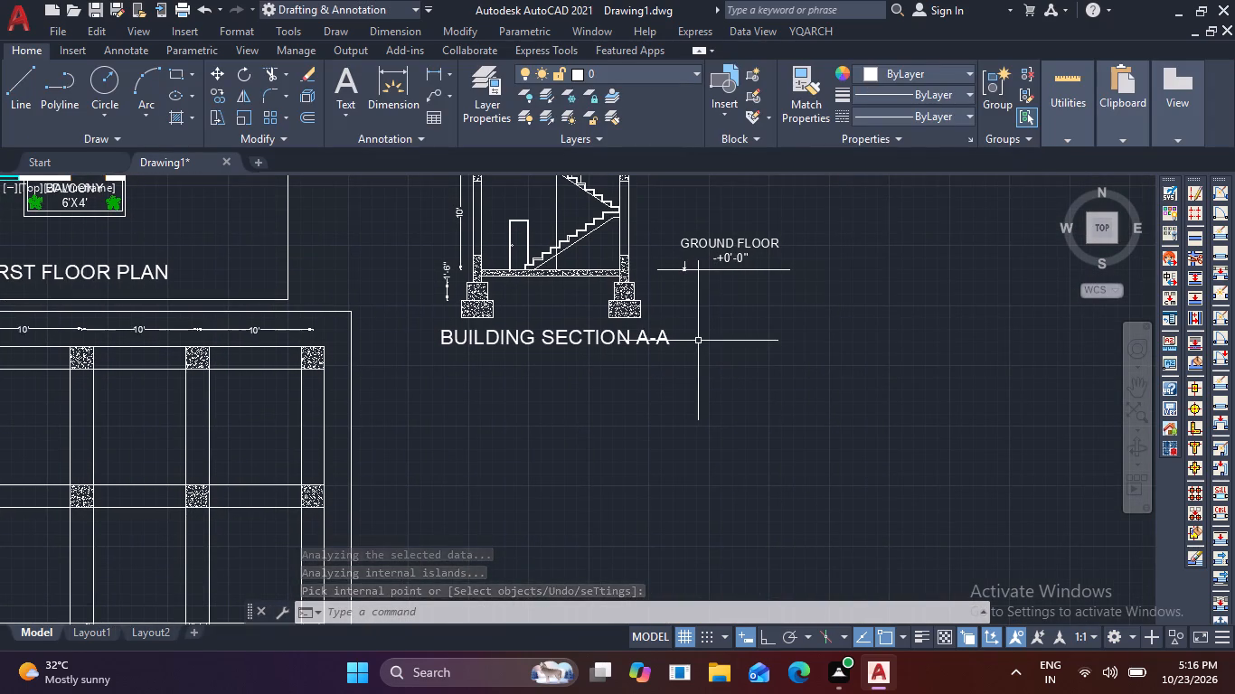
key("Escape")
key("Escape")
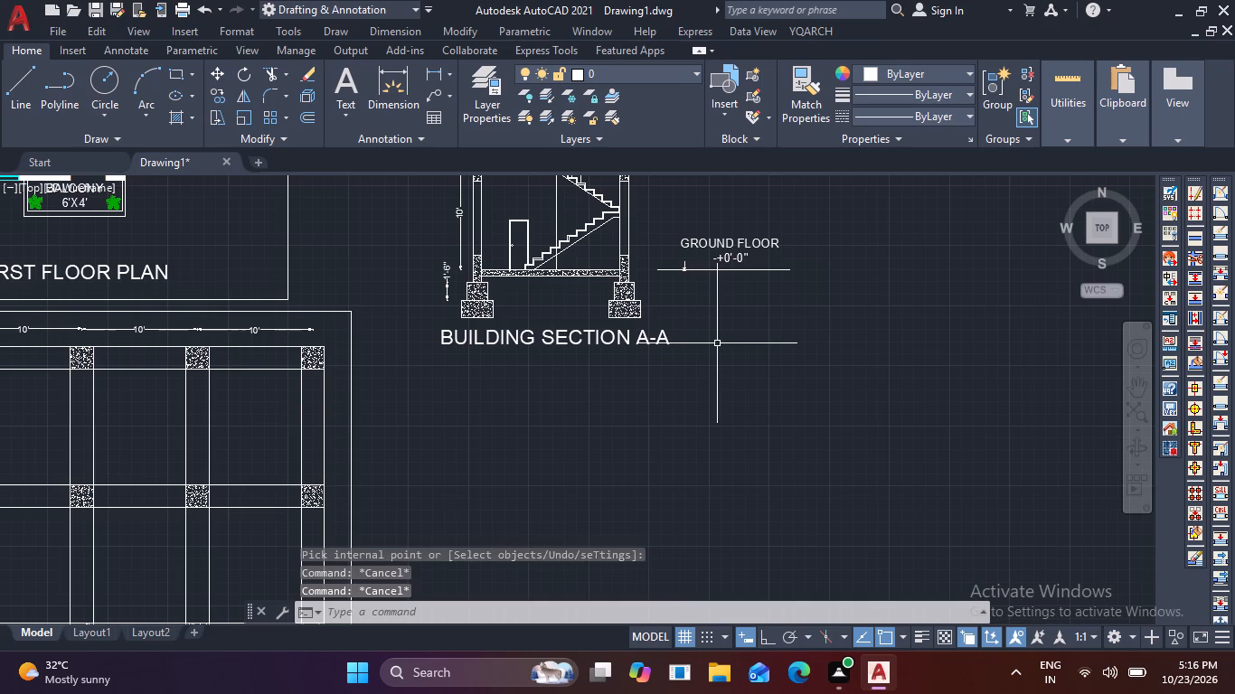
middle_click_drag(717, 343, 531, 388)
key("l")
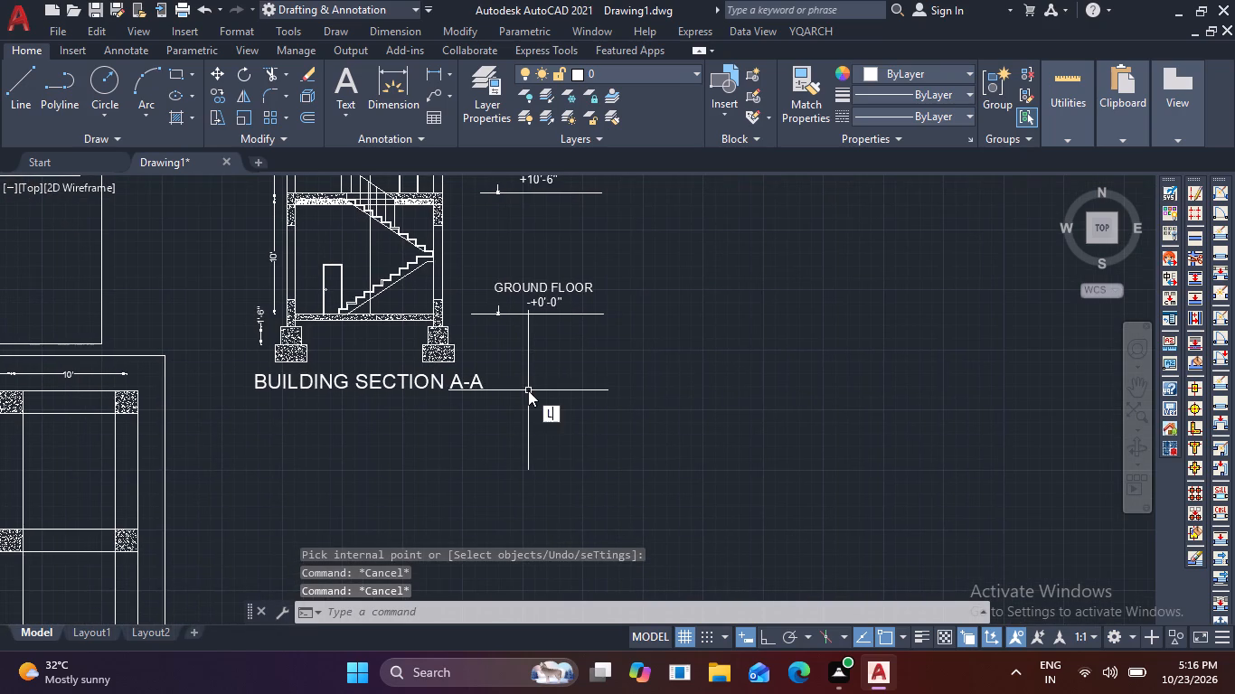
key("space")
scroll(503, 384, "up", 3)
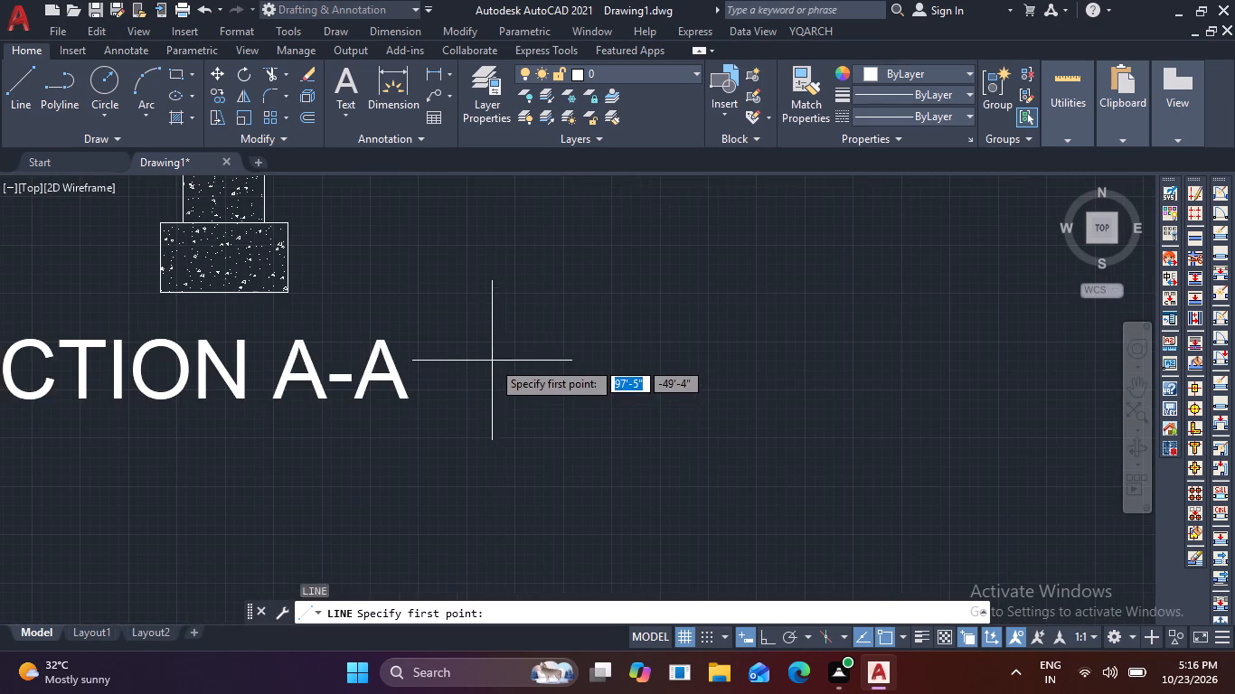
middle_click_drag(495, 399, 482, 444)
left_click(398, 346)
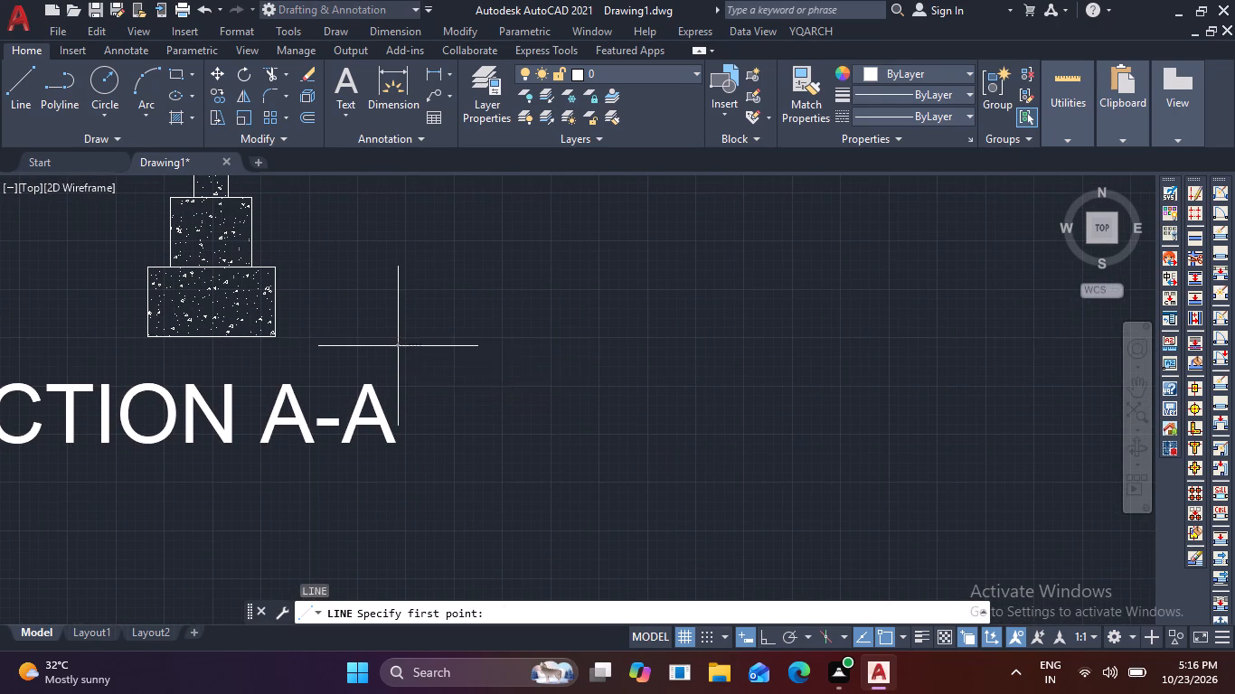
scroll(613, 329, "down", 2)
key("F8")
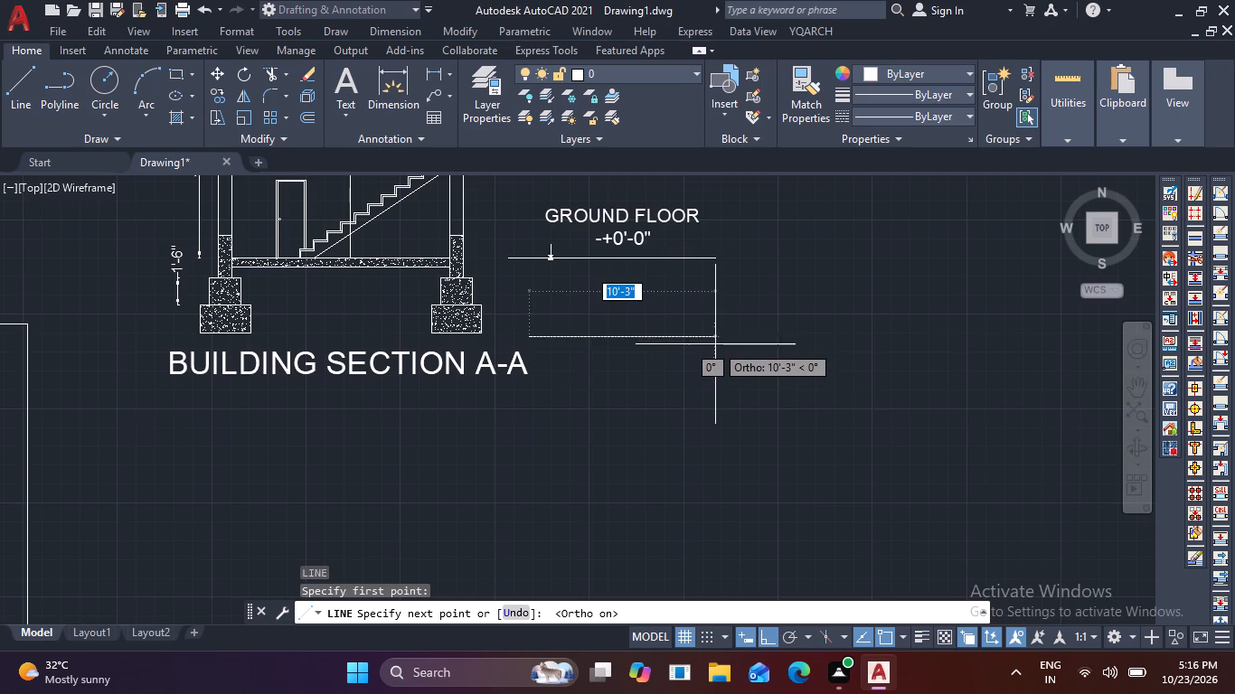
left_click(735, 342)
key("Escape")
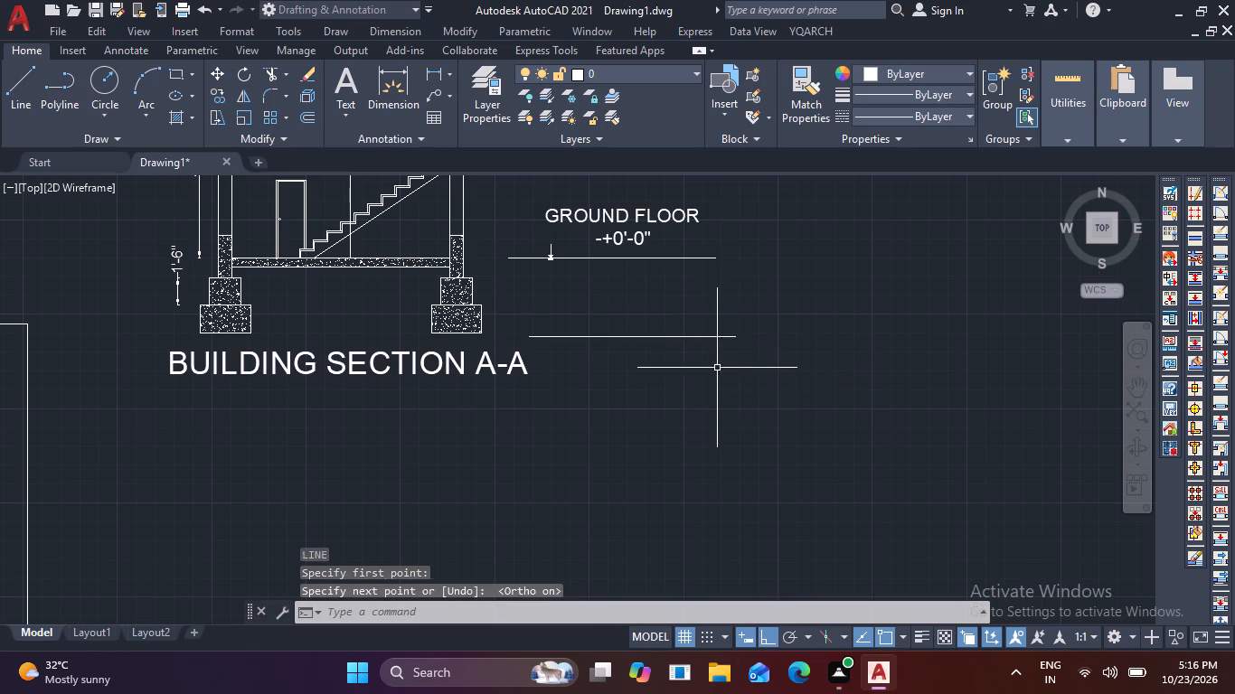
Copy the GROUND FLOOR level label straight down about 4'-4" so it sits above the new level line.
left_click(639, 227)
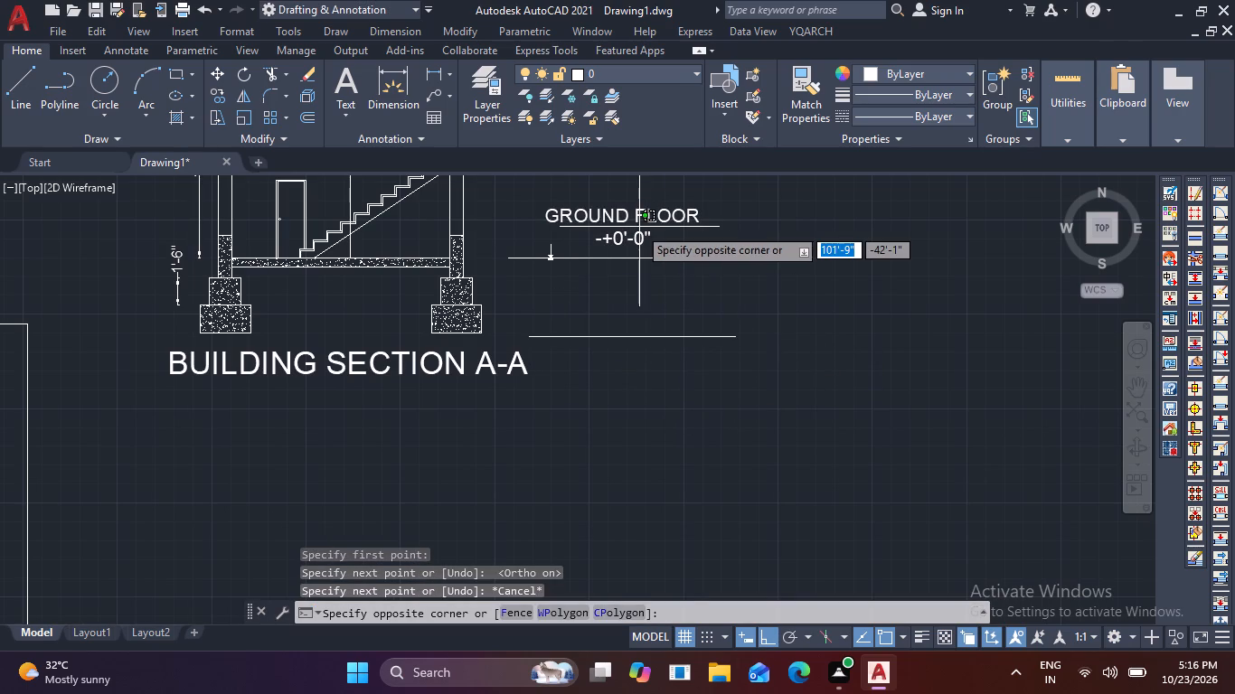
left_click(587, 202)
type("CO")
key("space")
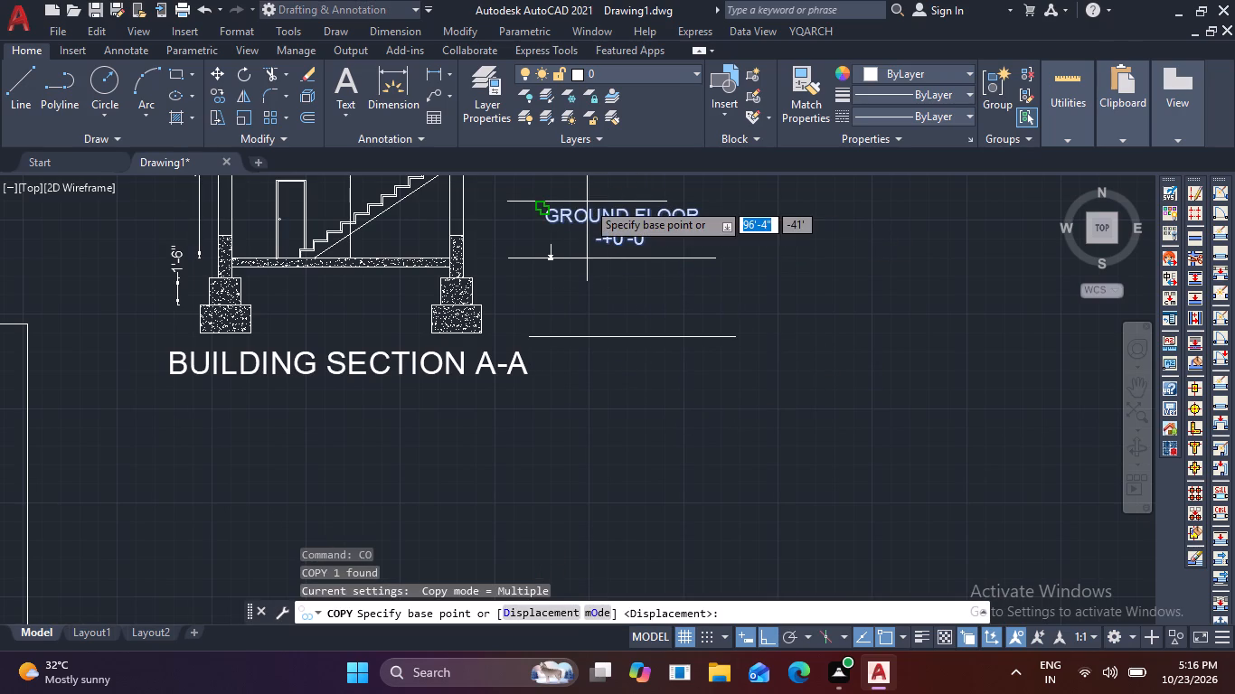
left_click(587, 202)
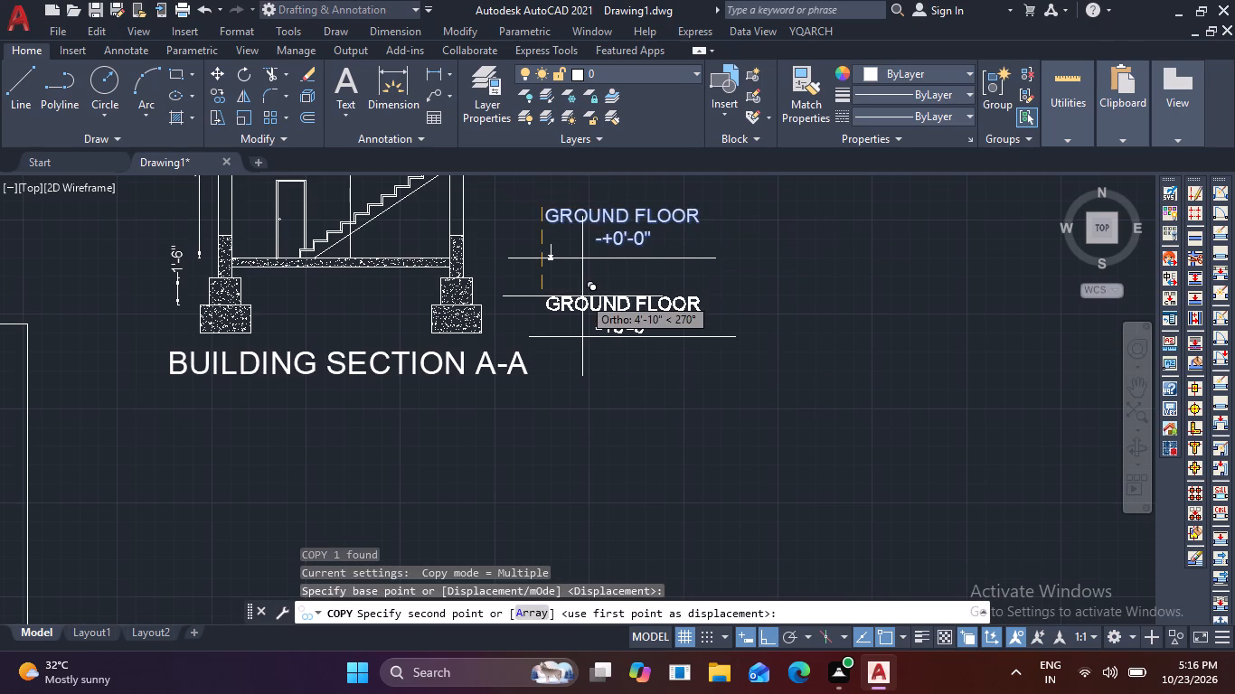
scroll(582, 296, "up", 2)
left_click(580, 273)
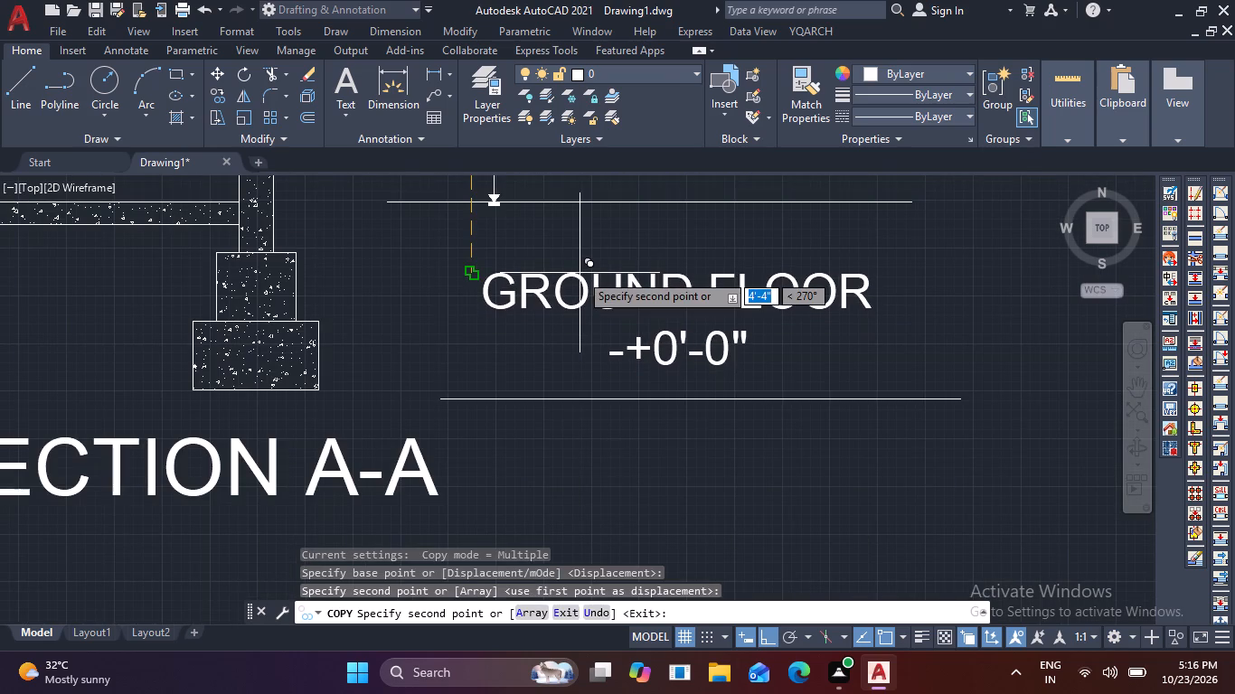
key("Escape")
Copy the level arrow marker from the GROUND FLOOR line straight down onto the new lower level line.
middle_click_drag(557, 237, 610, 333)
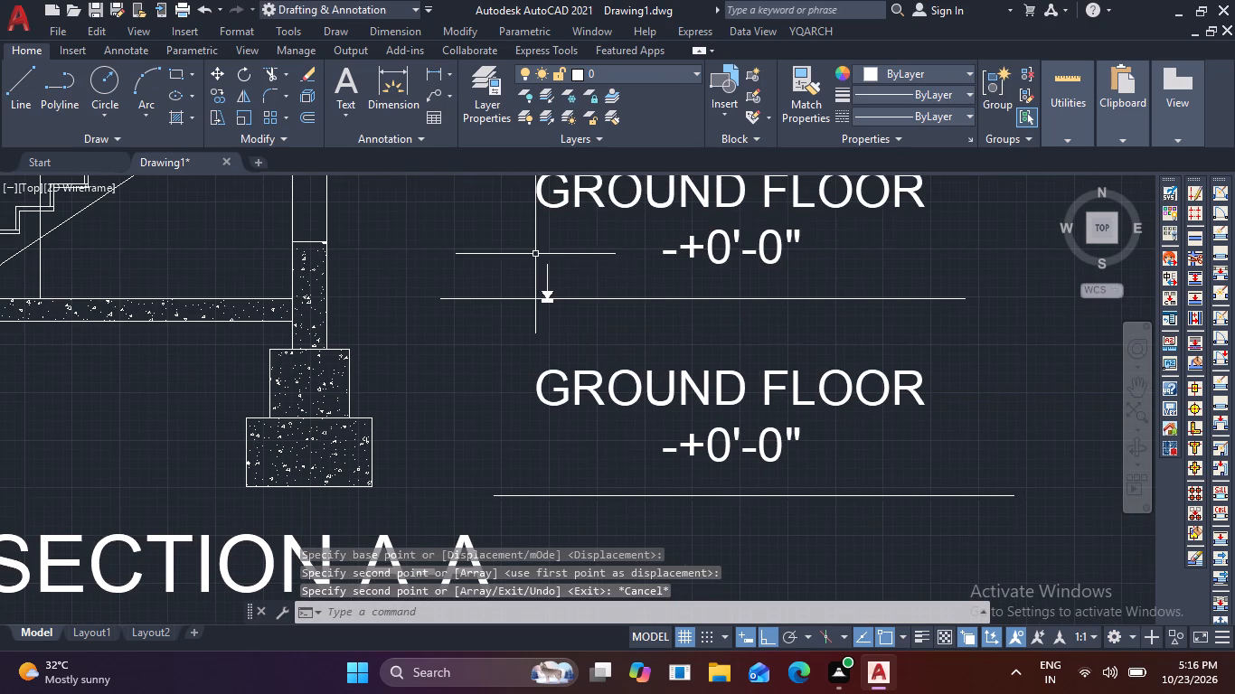
left_click(534, 253)
left_click(578, 315)
type("CO")
key("space")
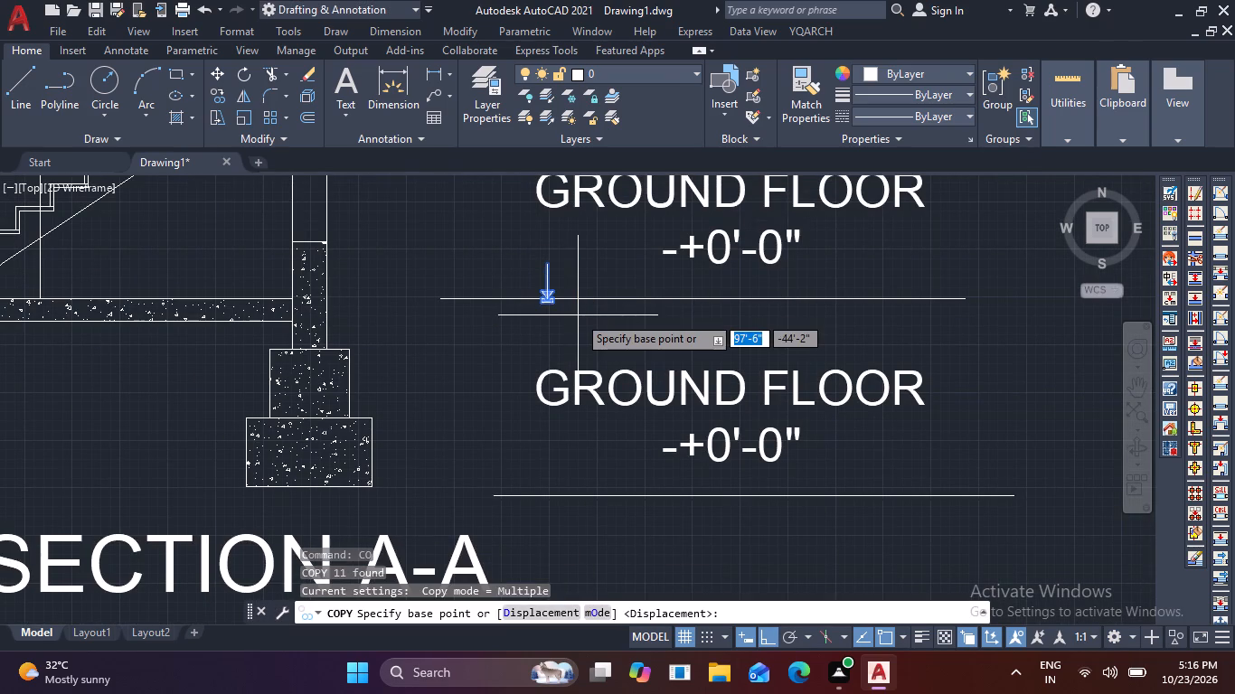
scroll(526, 289, "up", 2)
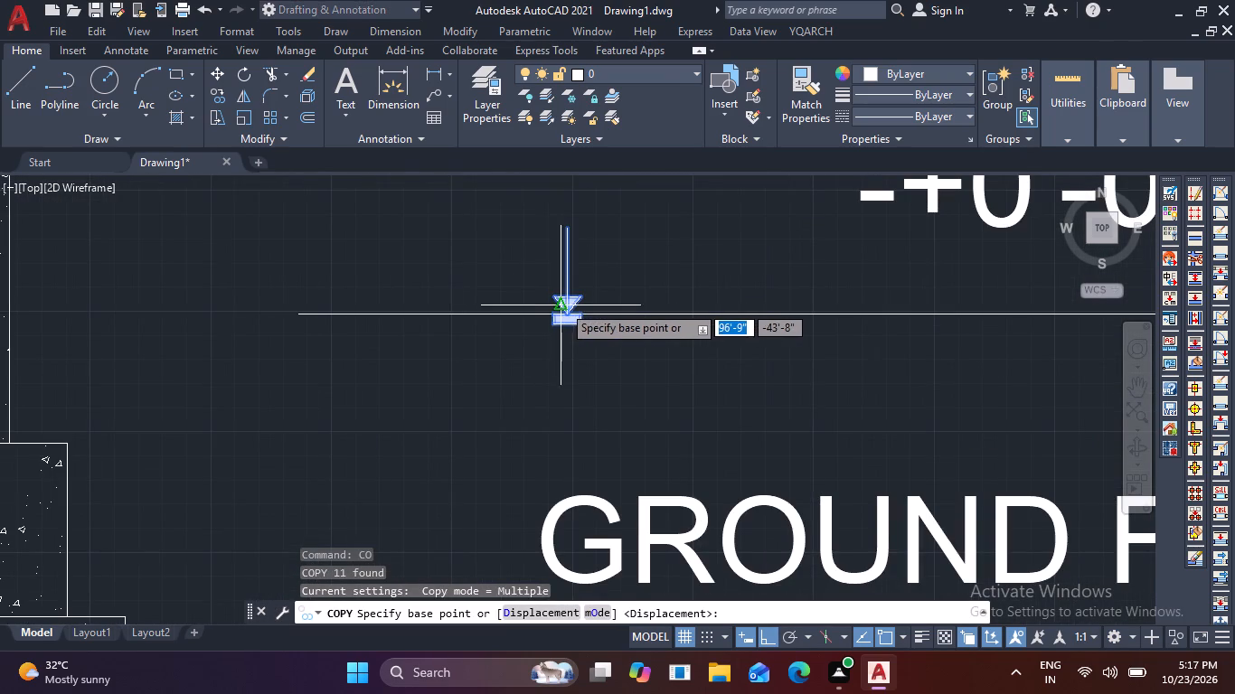
left_click(563, 315)
scroll(576, 357, "down", 4)
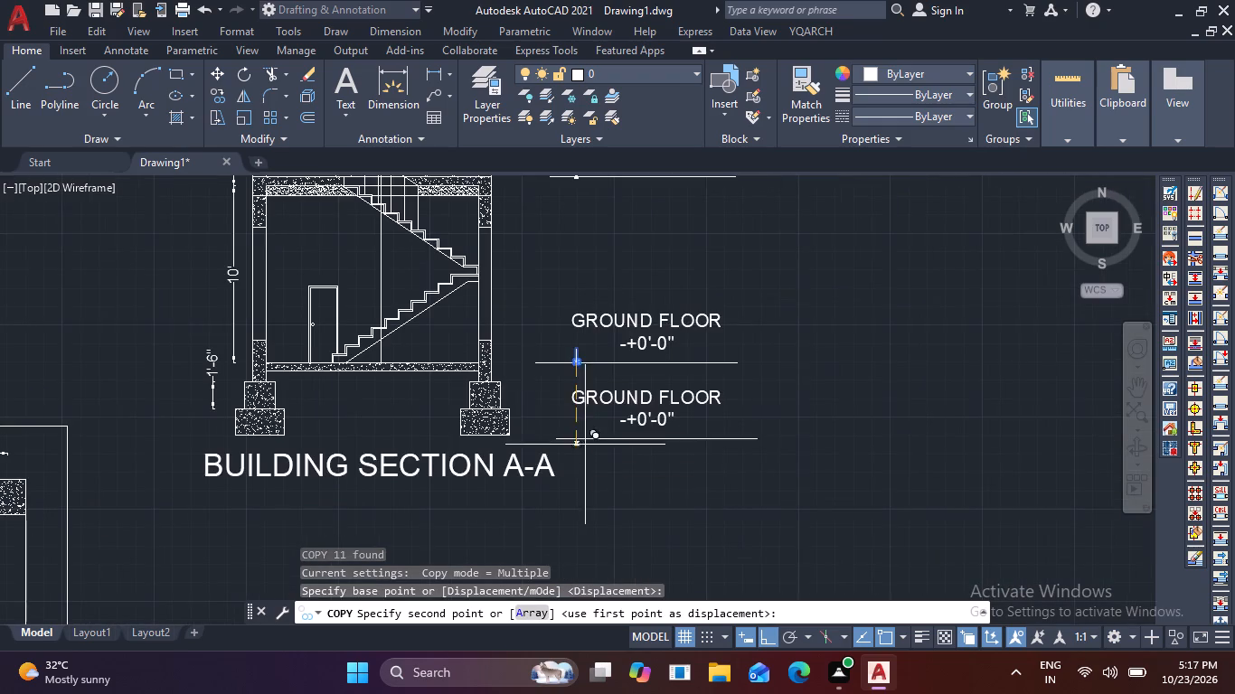
middle_click_drag(583, 471, 598, 403)
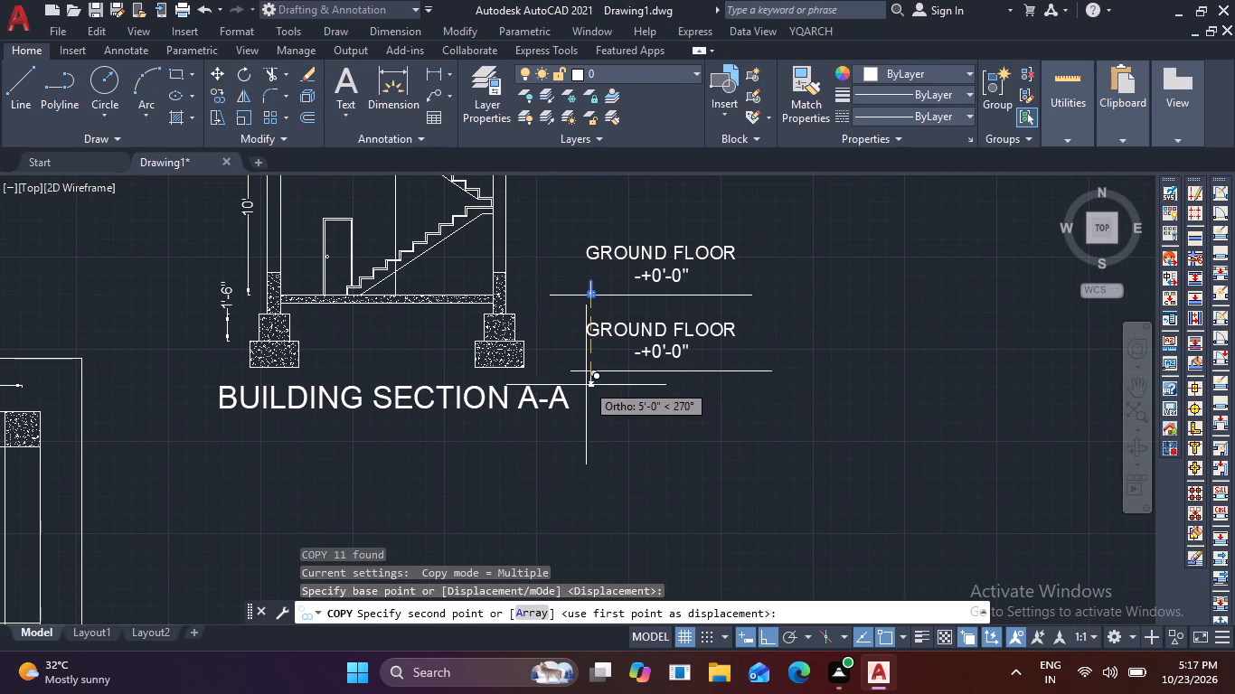
scroll(582, 376, "up", 3)
left_click(601, 360)
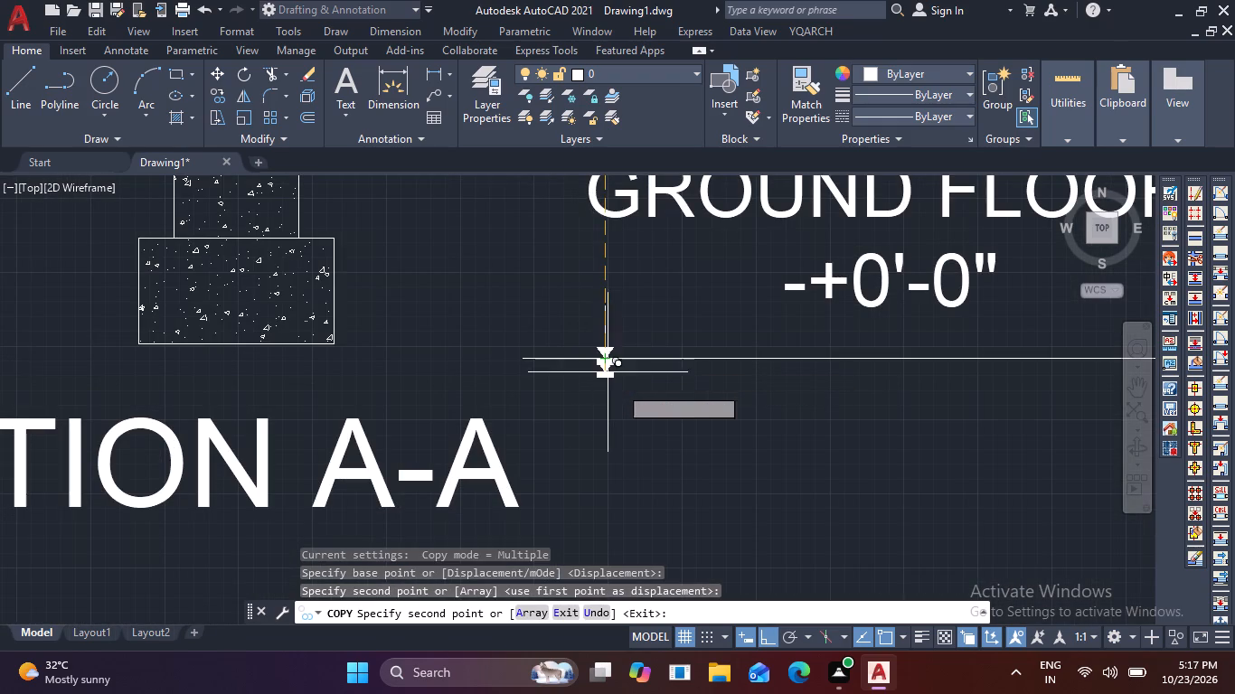
key("Escape")
middle_click_drag(734, 347, 701, 445)
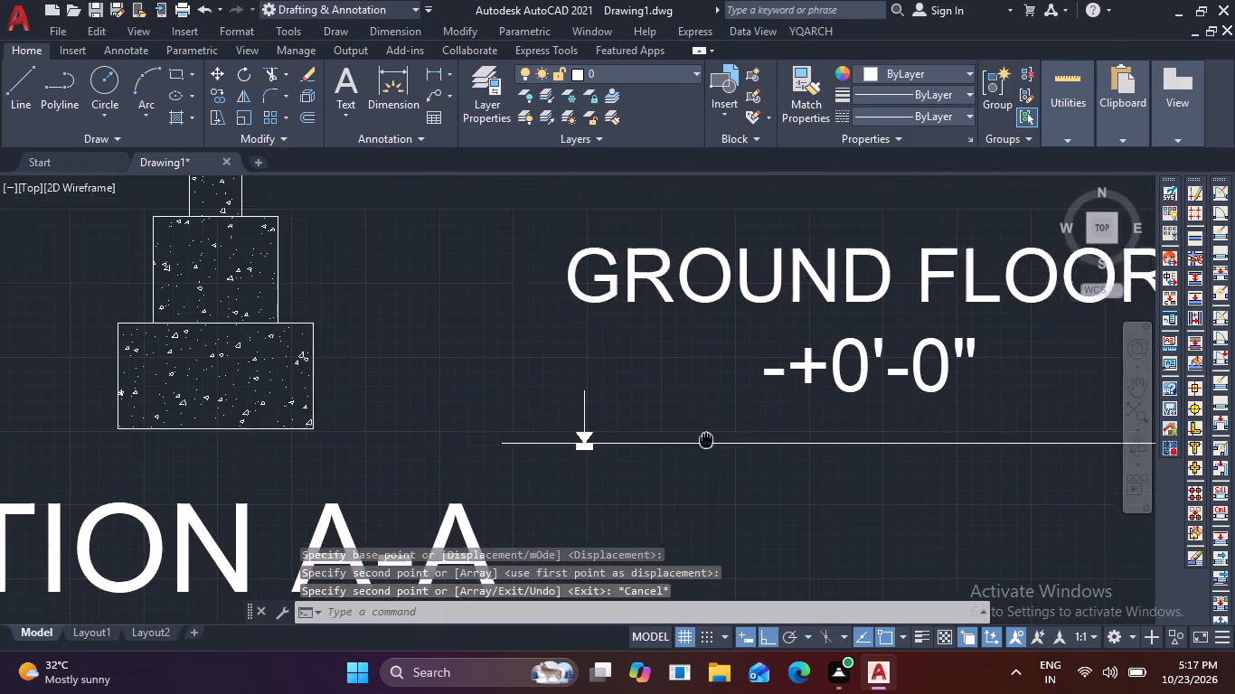
Replace the text of the copied GROUND FLOOR label above the lowest level line with PLINTH LEVEL and 1'-6" on two lines.
middle_click_drag(701, 445, 617, 520)
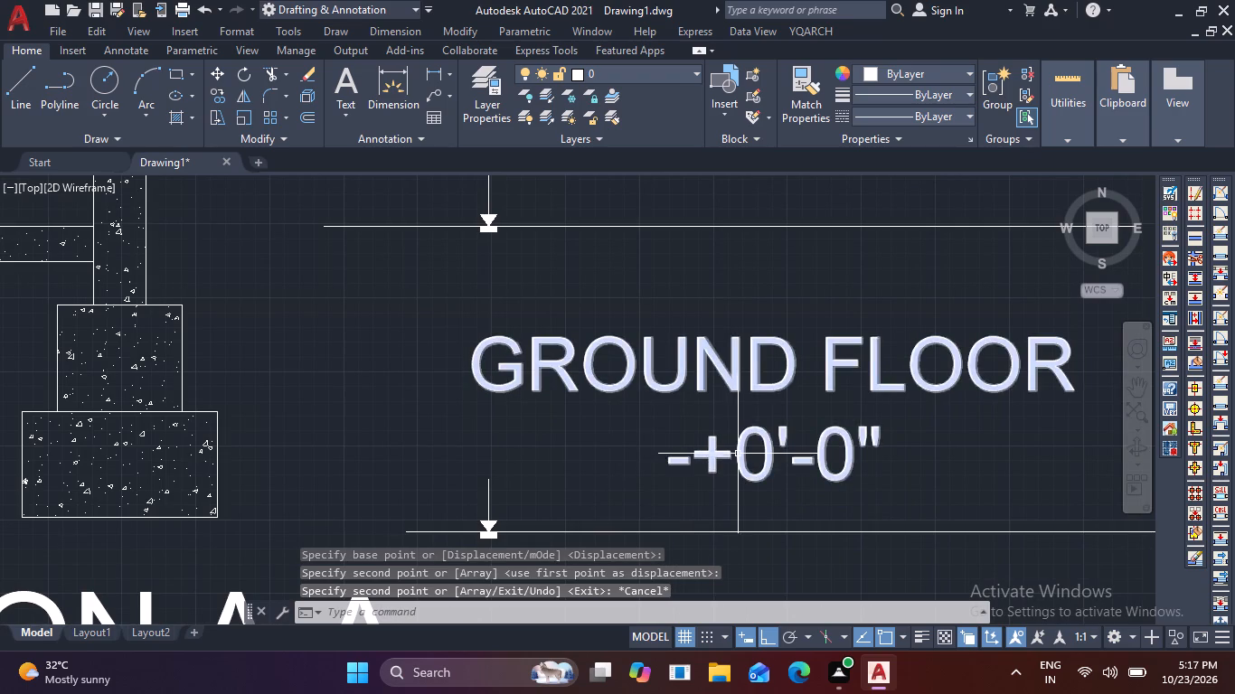
double_click(823, 443)
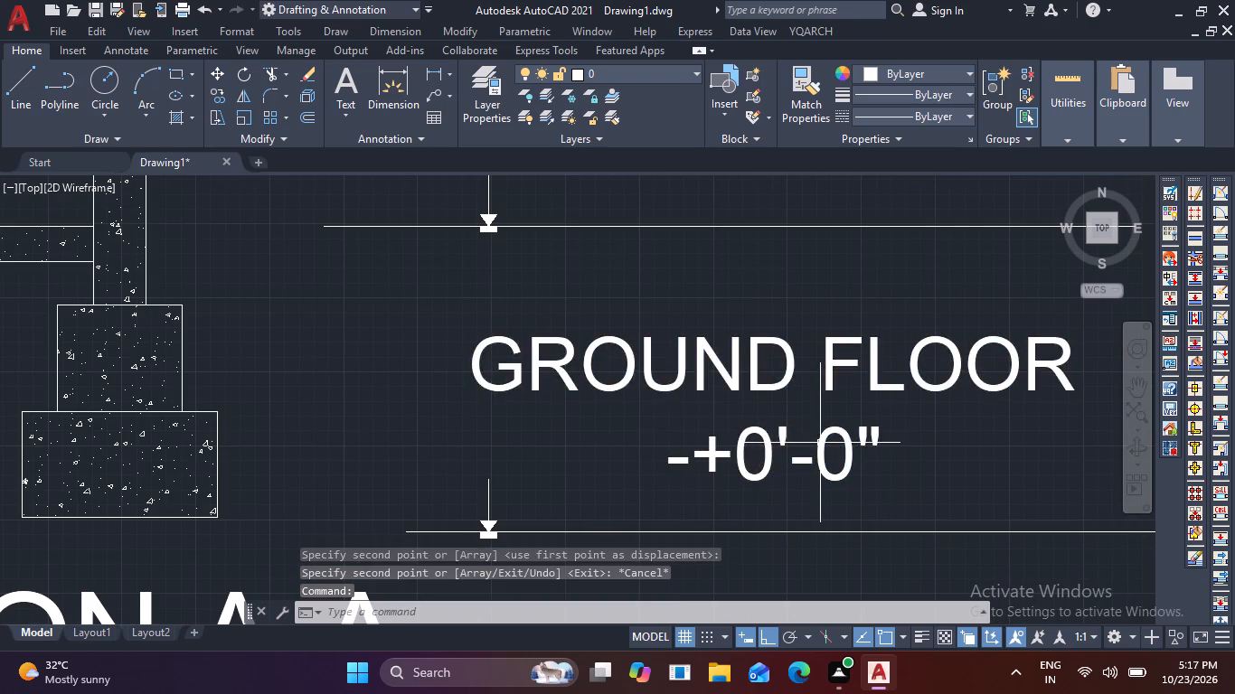
double_click(848, 439)
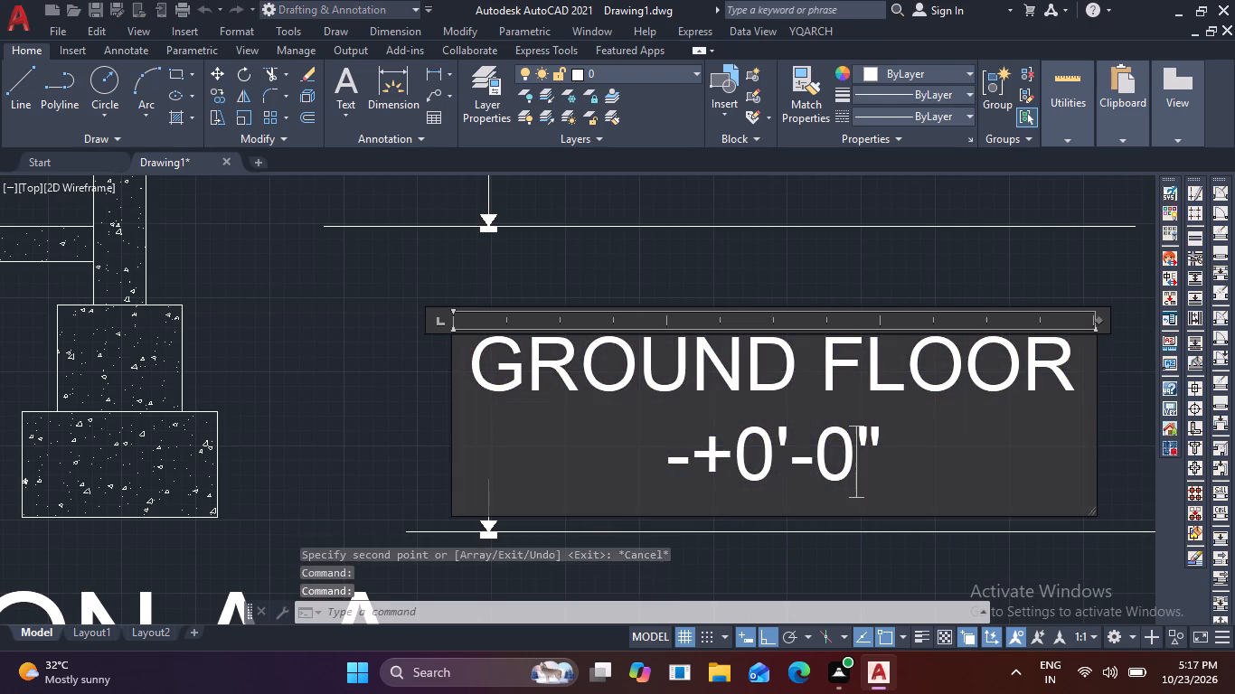
double_click(846, 438)
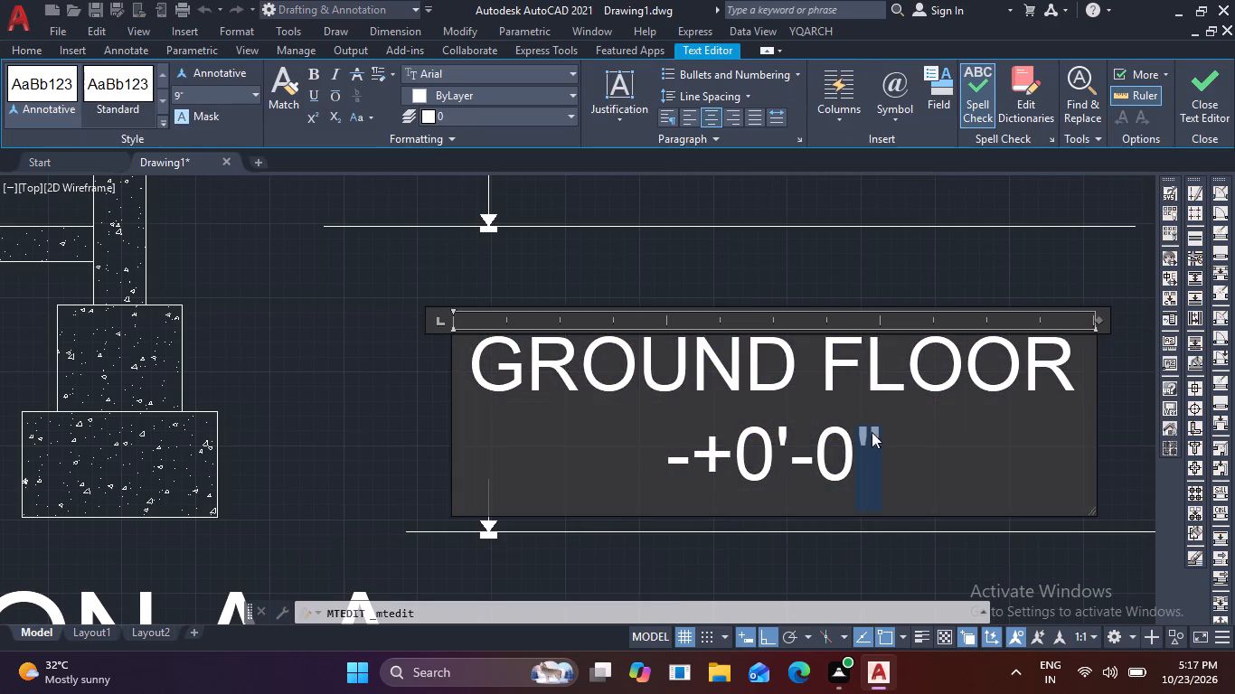
left_click(912, 434)
key("BackSpace")
key("BackSpace")
key("BackSpace")
key("BackSpace")
key("BackSpace")
key("BackSpace")
key("BackSpace")
key("BackSpace")
key("BackSpace")
key("BackSpace")
key("BackSpace")
key("BackSpace")
key("BackSpace")
key("BackSpace")
key("BackSpace")
key("BackSpace")
key("BackSpace")
key("BackSpace")
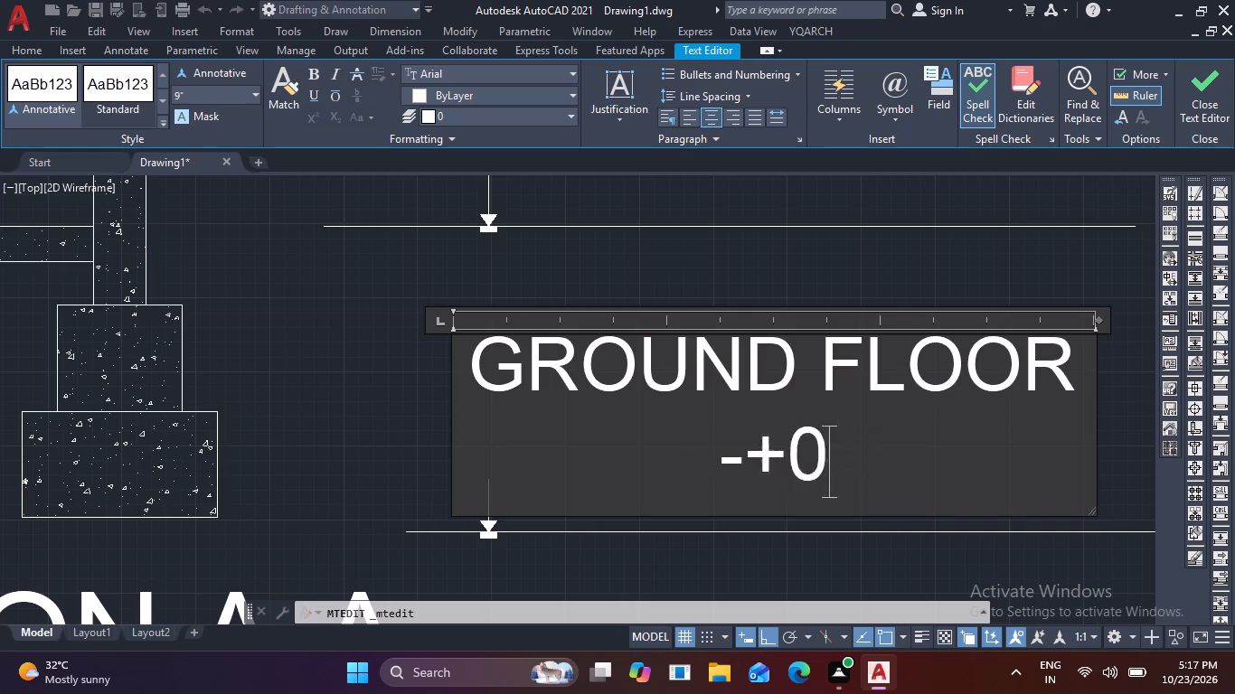
key("BackSpace")
key("BackSpace")
key("BackSpace")
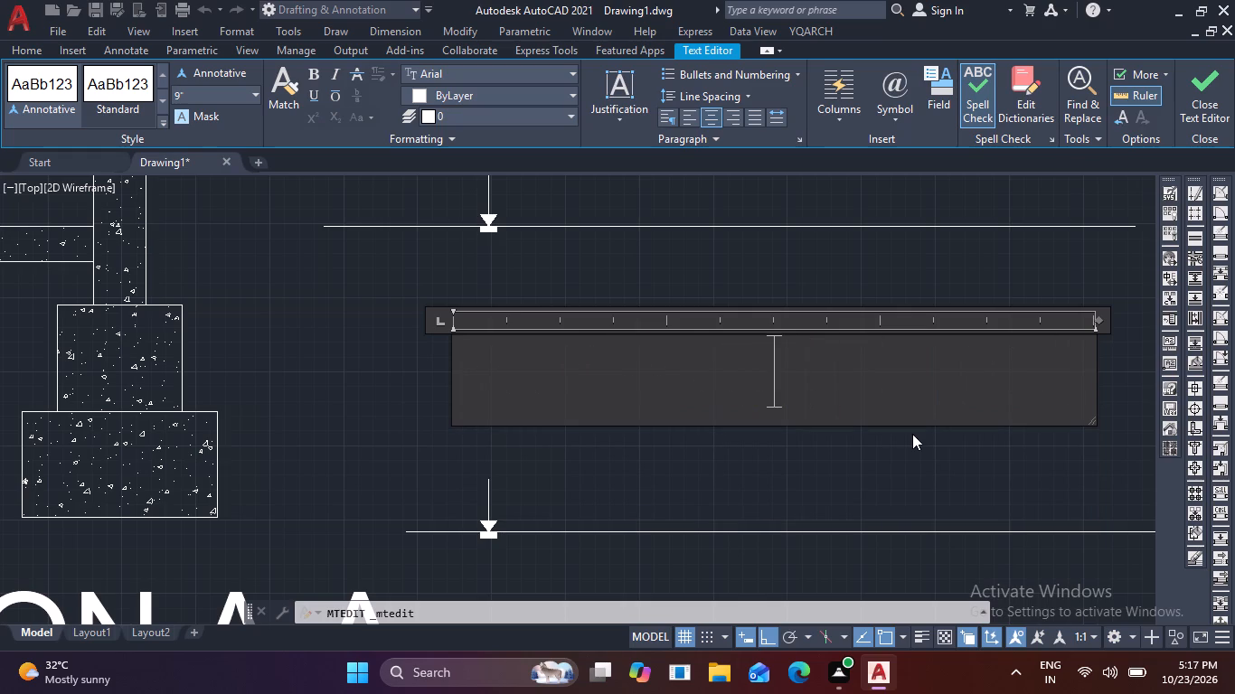
type("PLI")
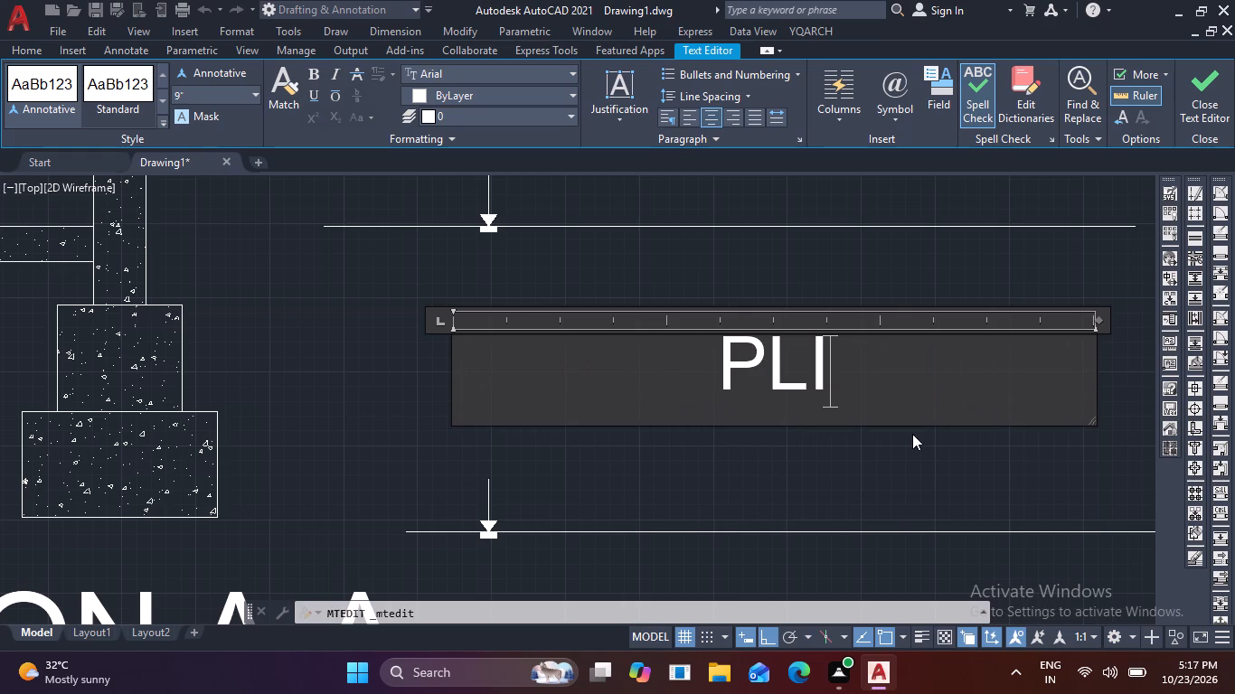
type("NTH")
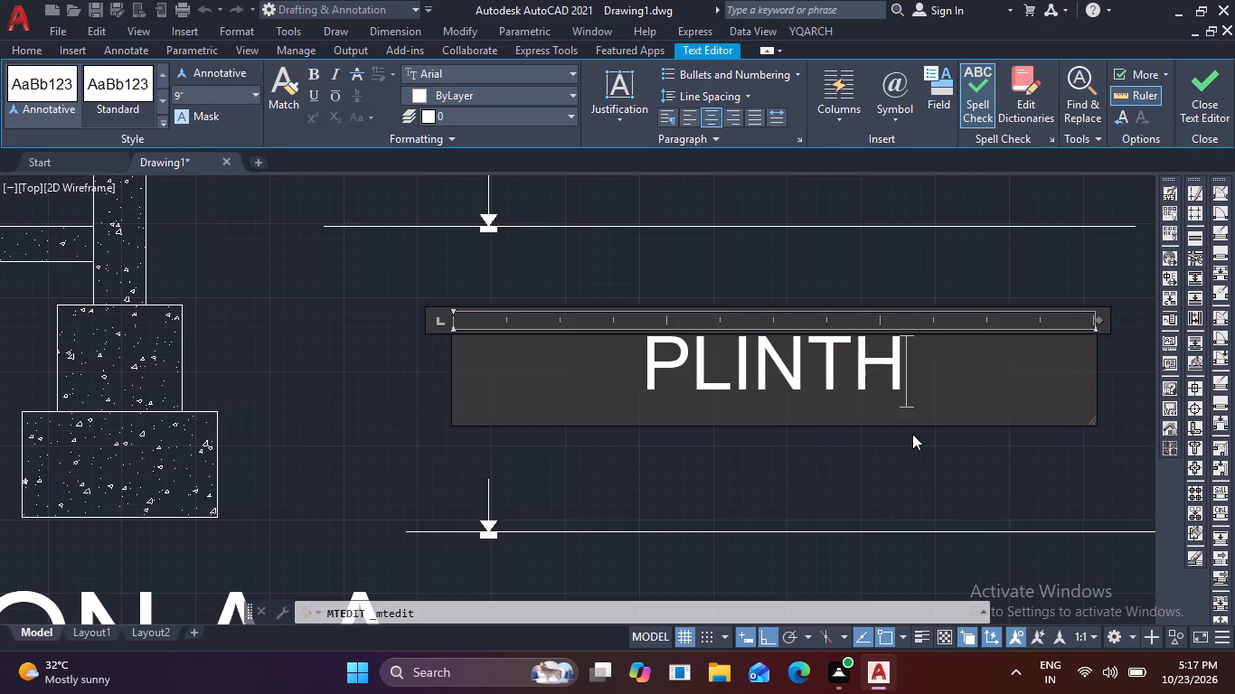
key("space")
type("LE")
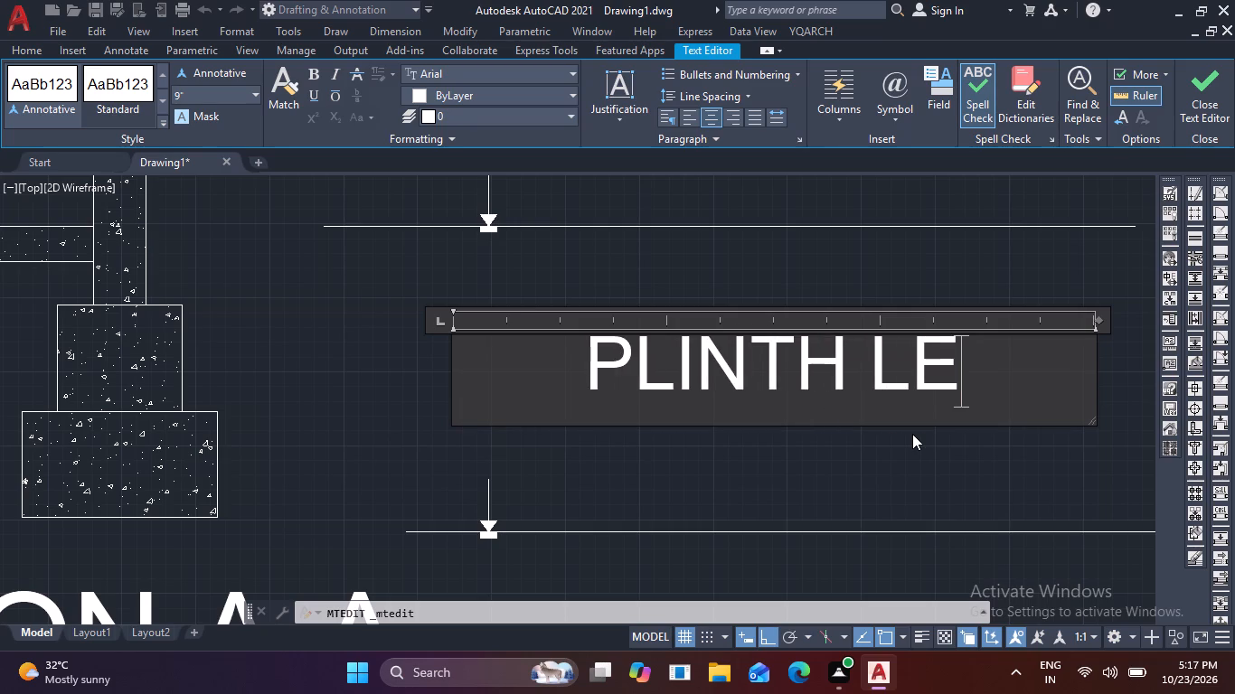
type("VE")
key("l")
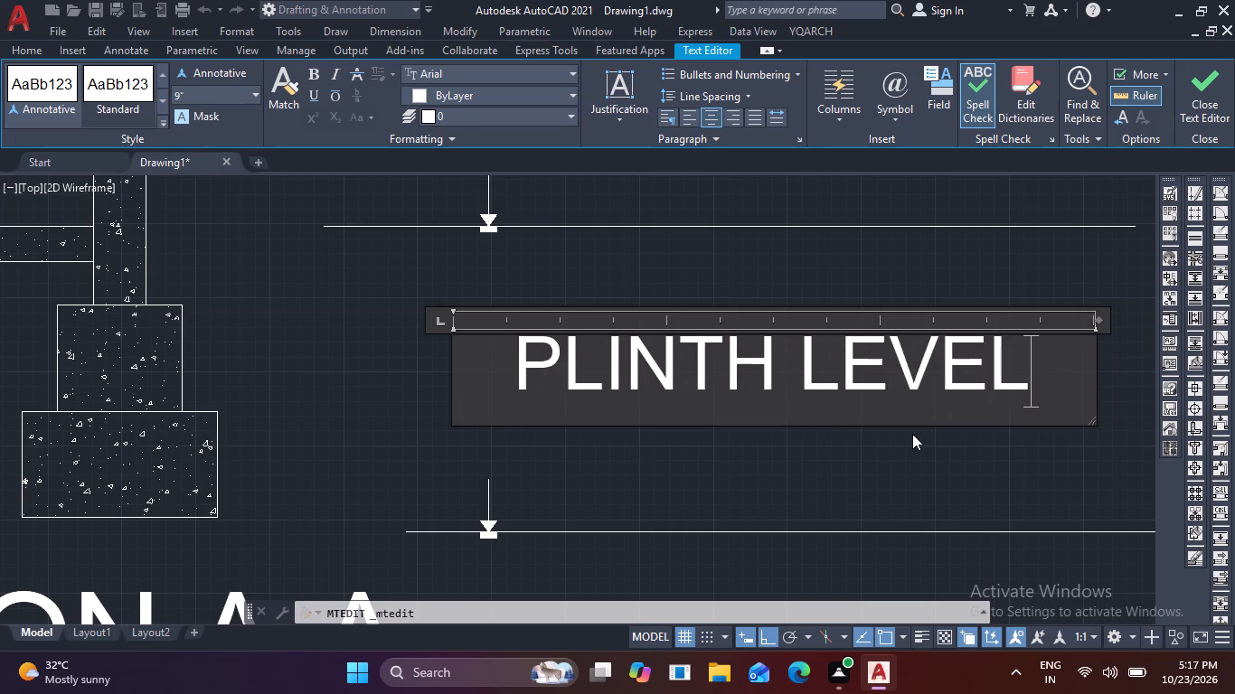
key("Return")
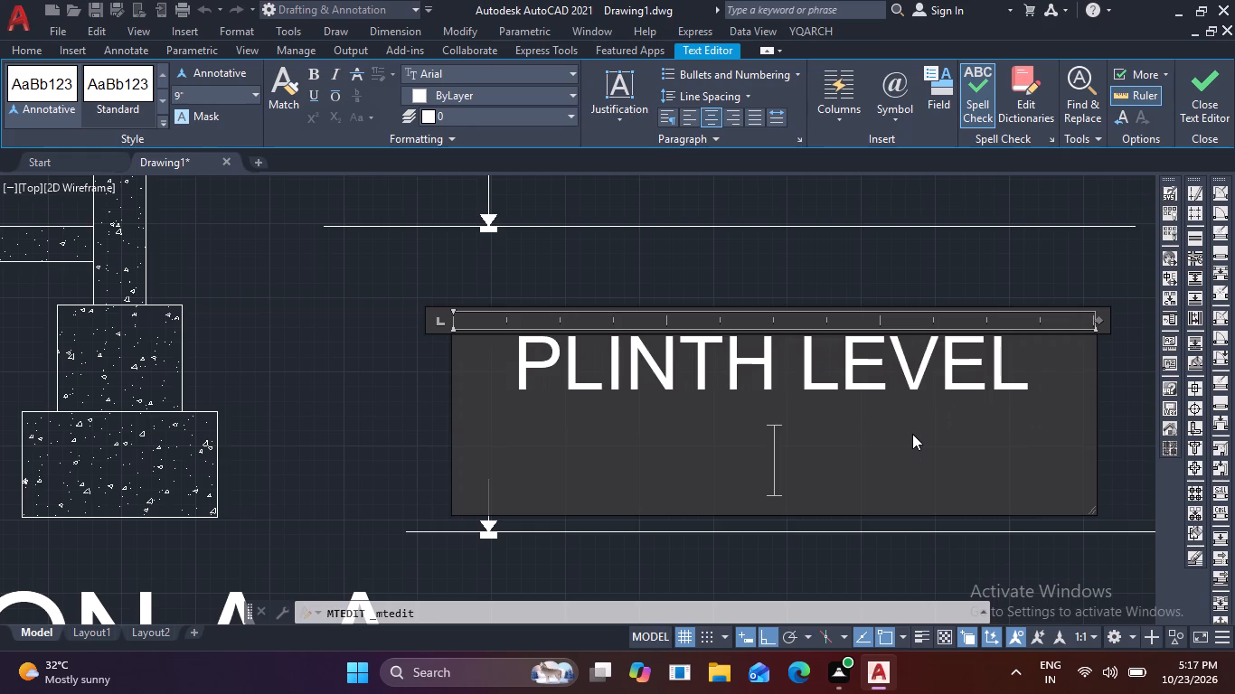
type("1'")
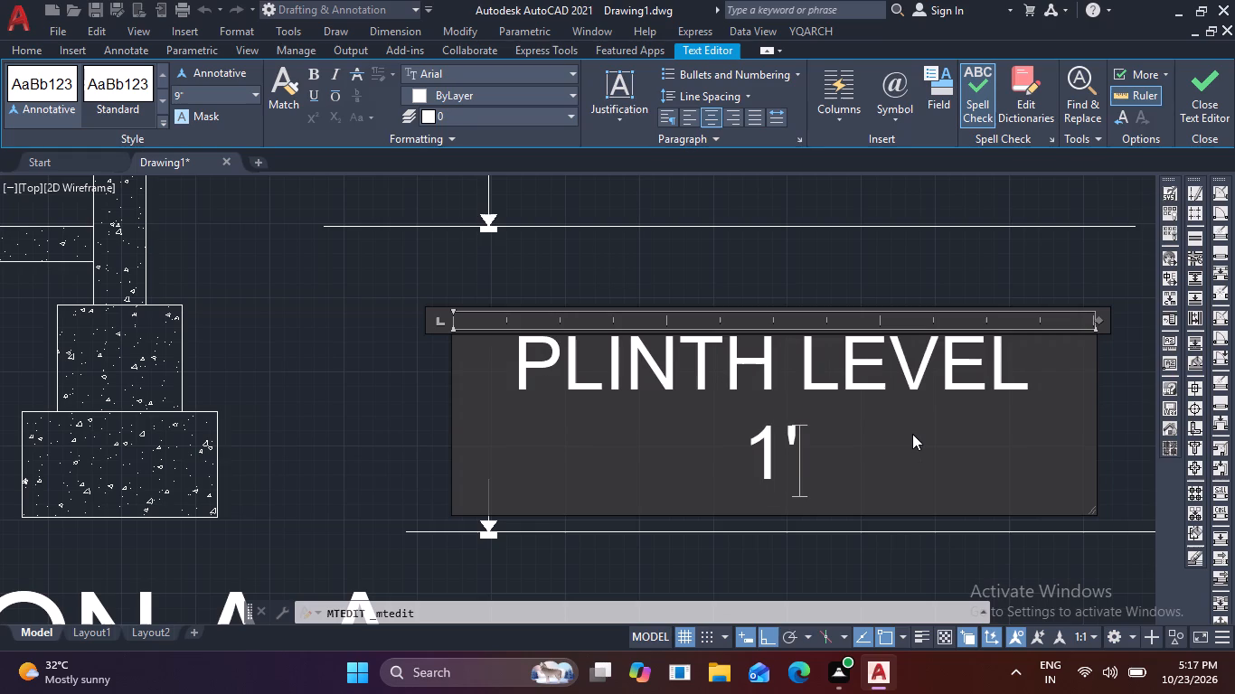
key("minus")
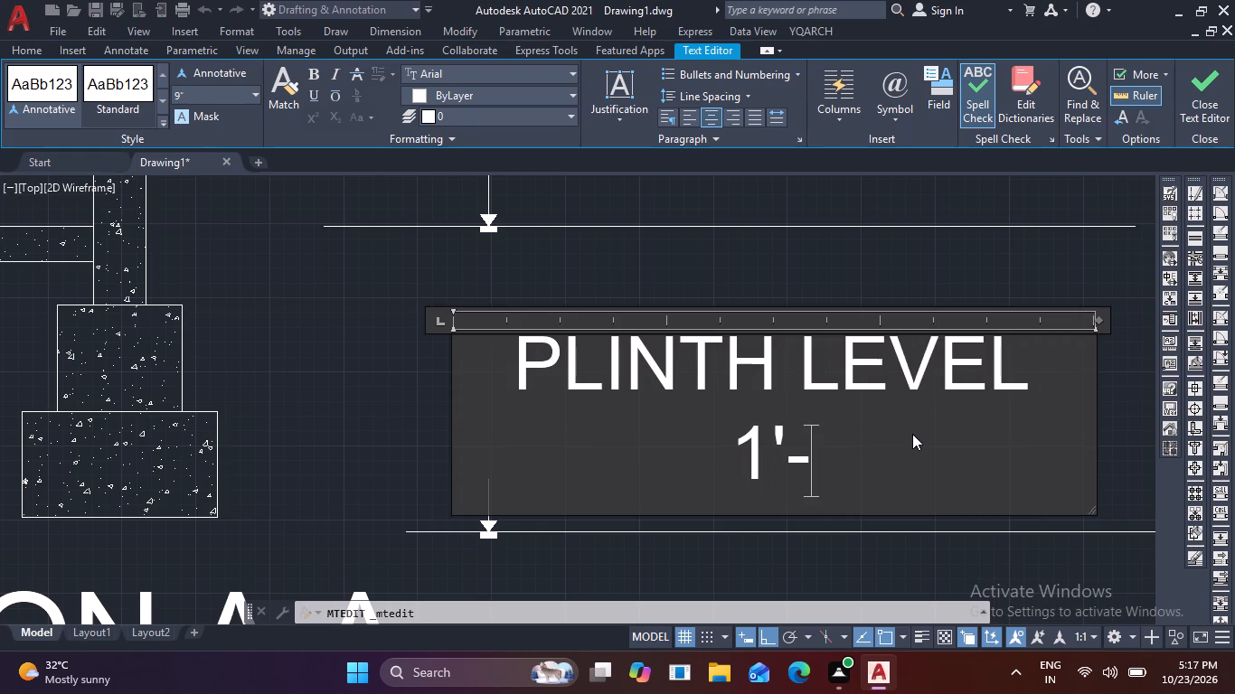
type("6\"")
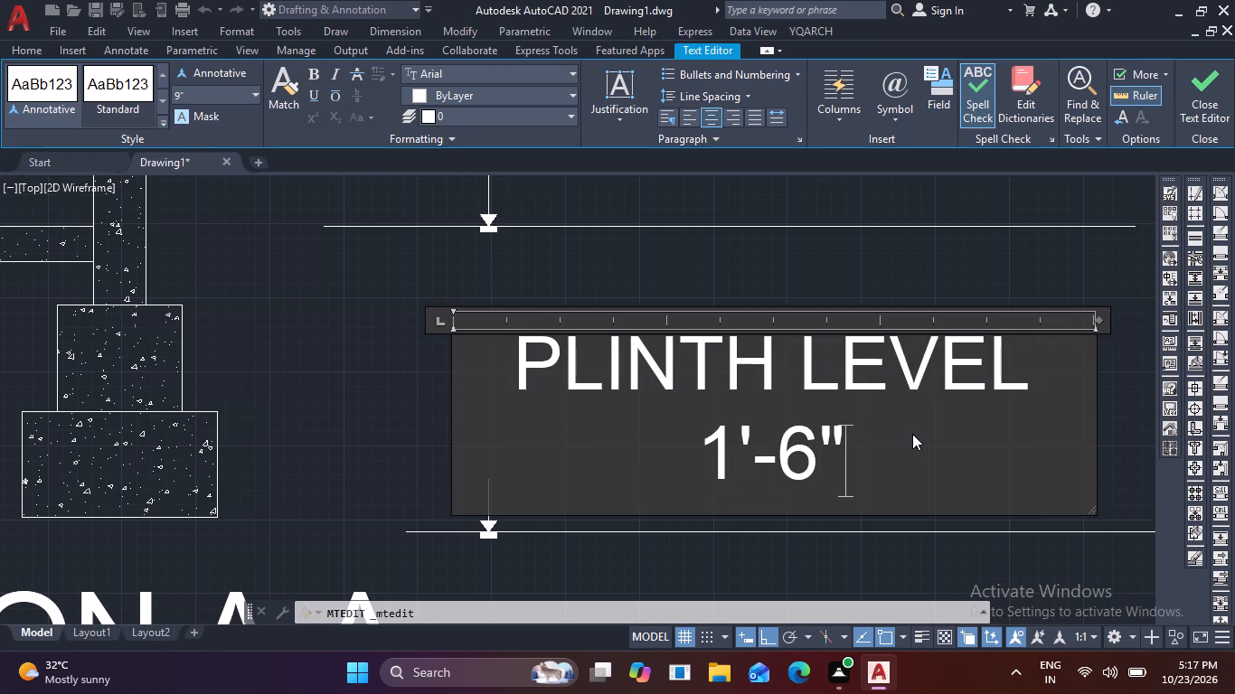
left_click(297, 374)
Delete the two leftover stair step profiles standing apart from the building section.
scroll(297, 374, "down", 4)
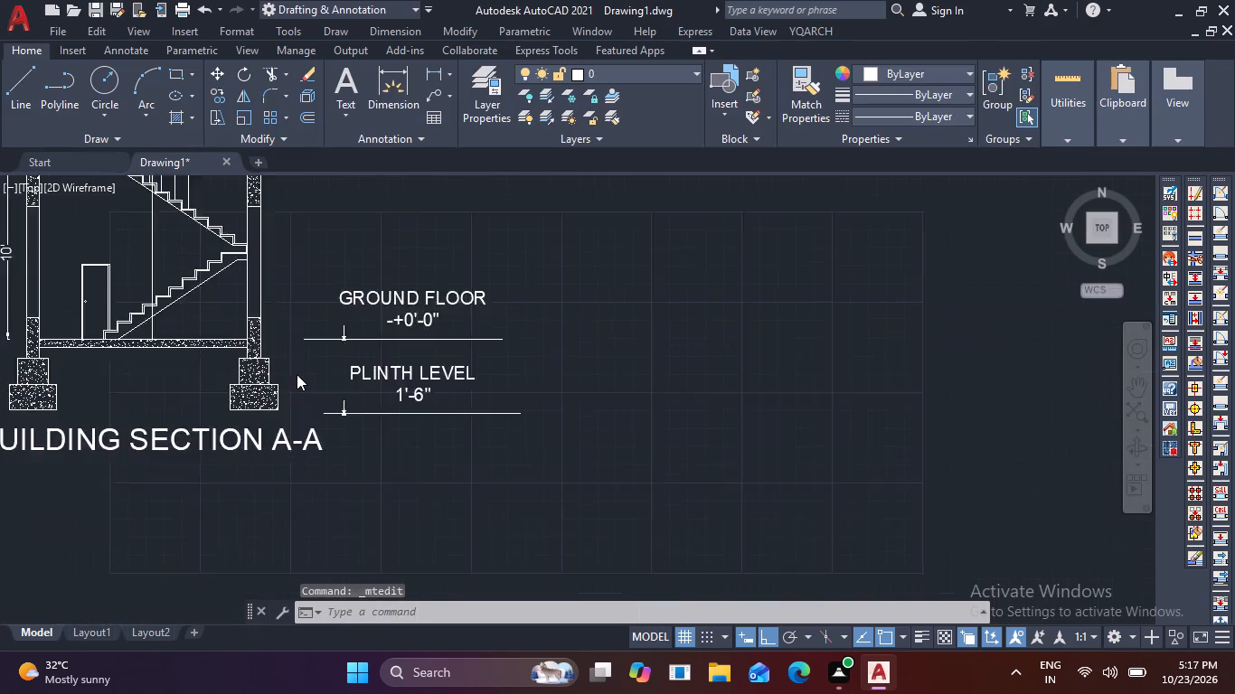
middle_click_drag(447, 349, 599, 458)
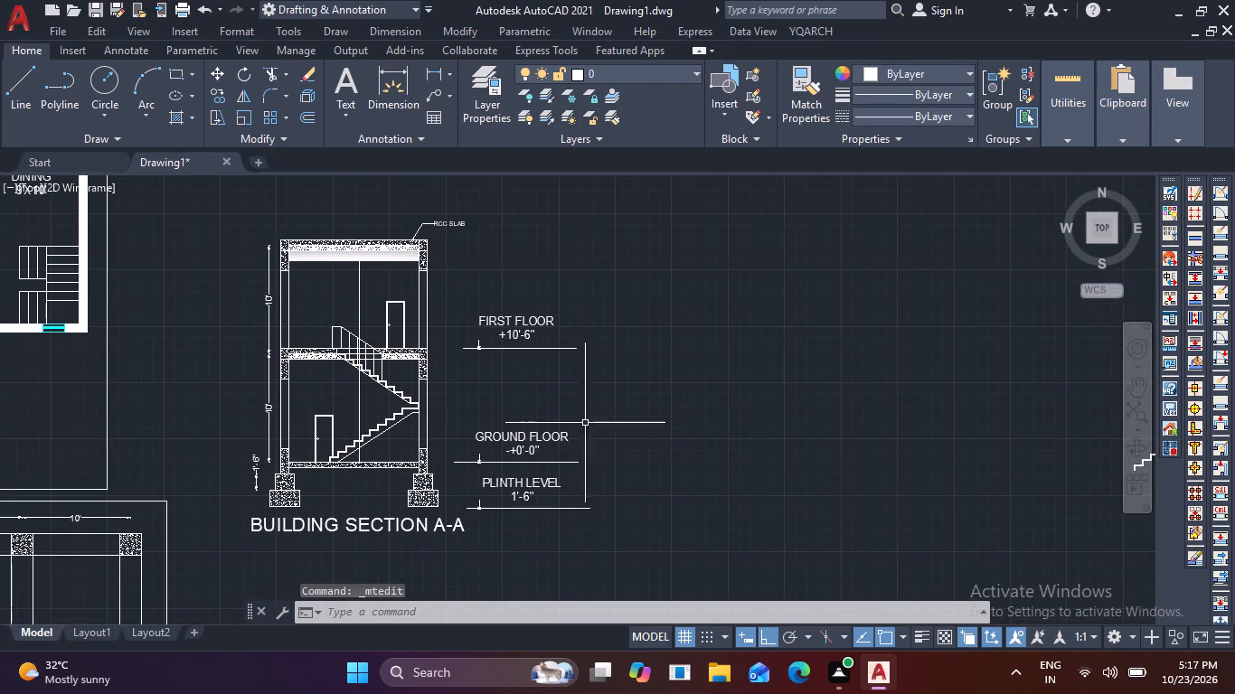
scroll(452, 239, "up", 3)
middle_click_drag(452, 238, 537, 295)
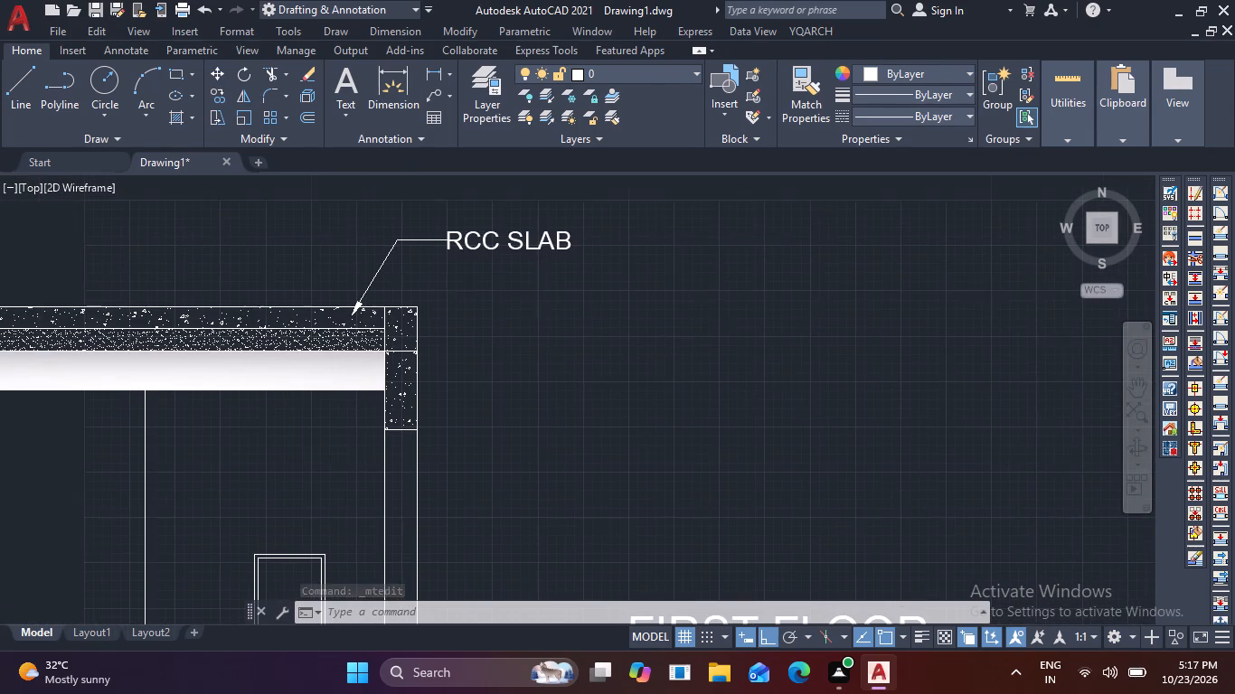
scroll(538, 295, "down", 4)
middle_click_drag(797, 379, 391, 268)
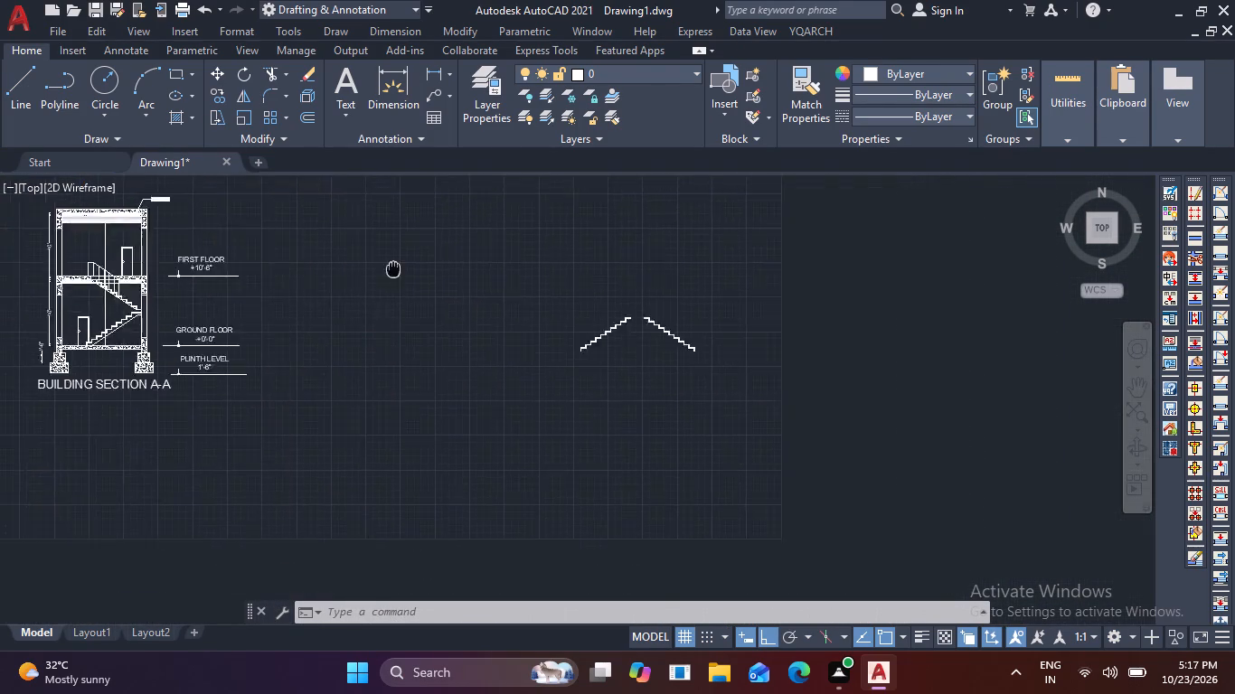
middle_click_drag(391, 268, 391, 268)
scroll(391, 268, "up", 1)
left_click(612, 295)
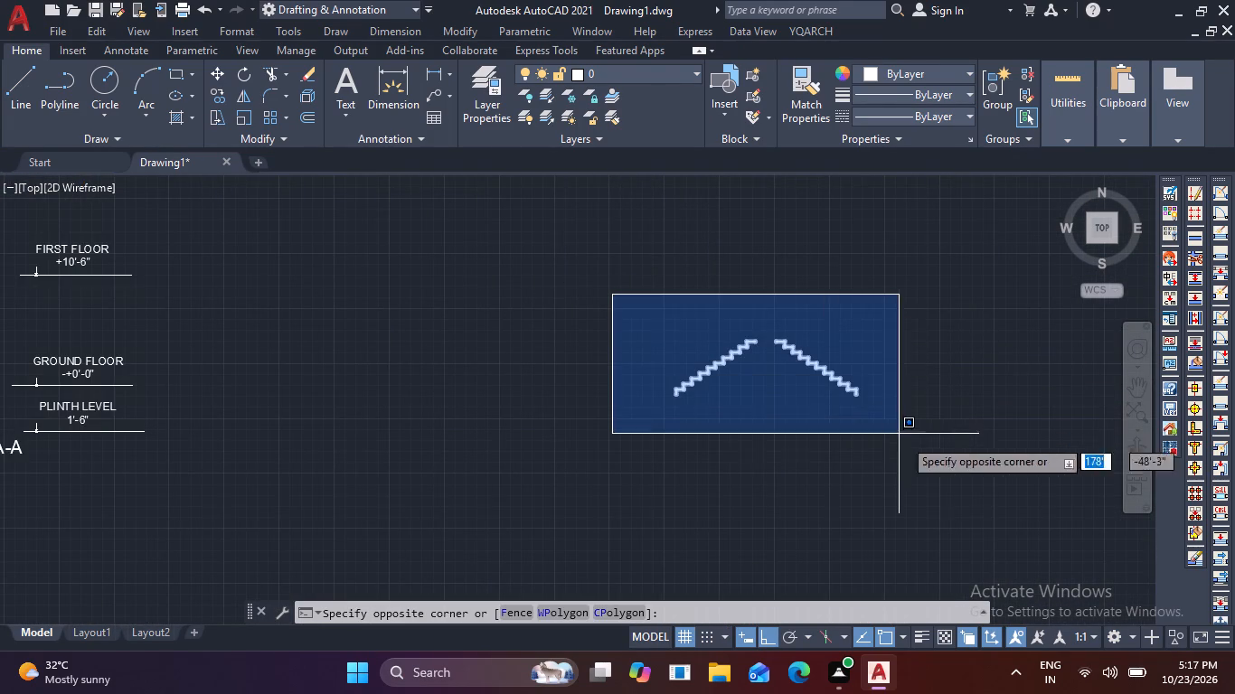
left_click(951, 460)
key("Delete")
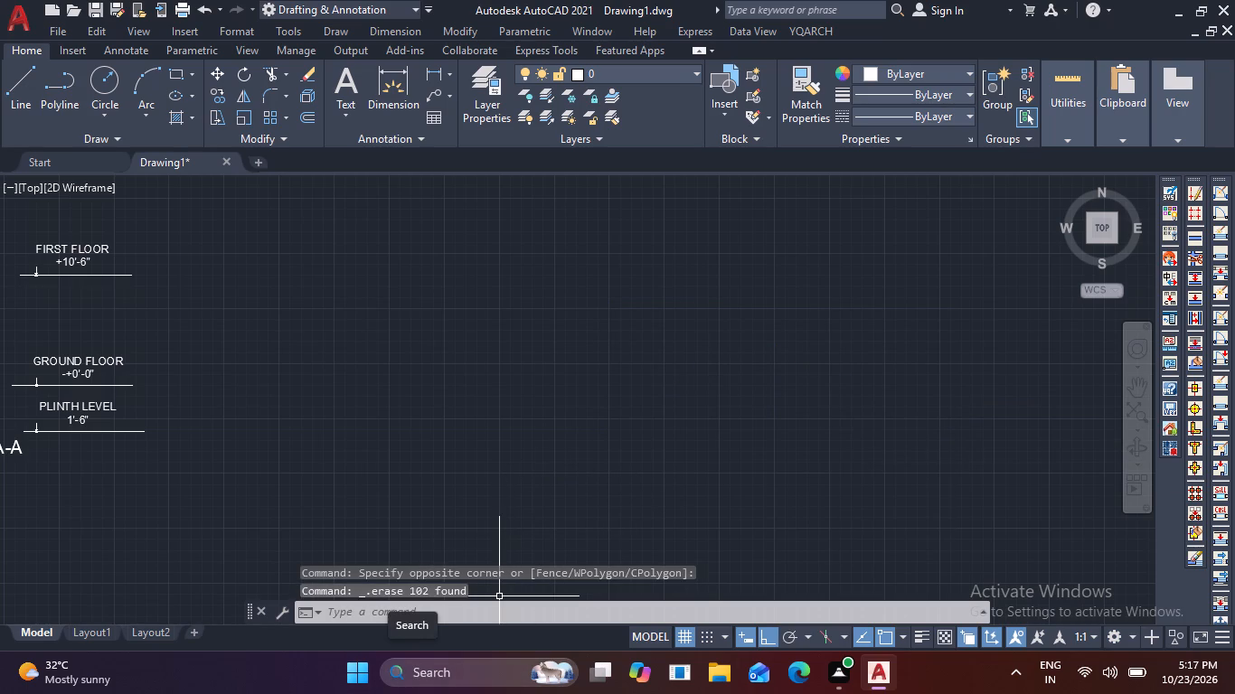
key("Escape")
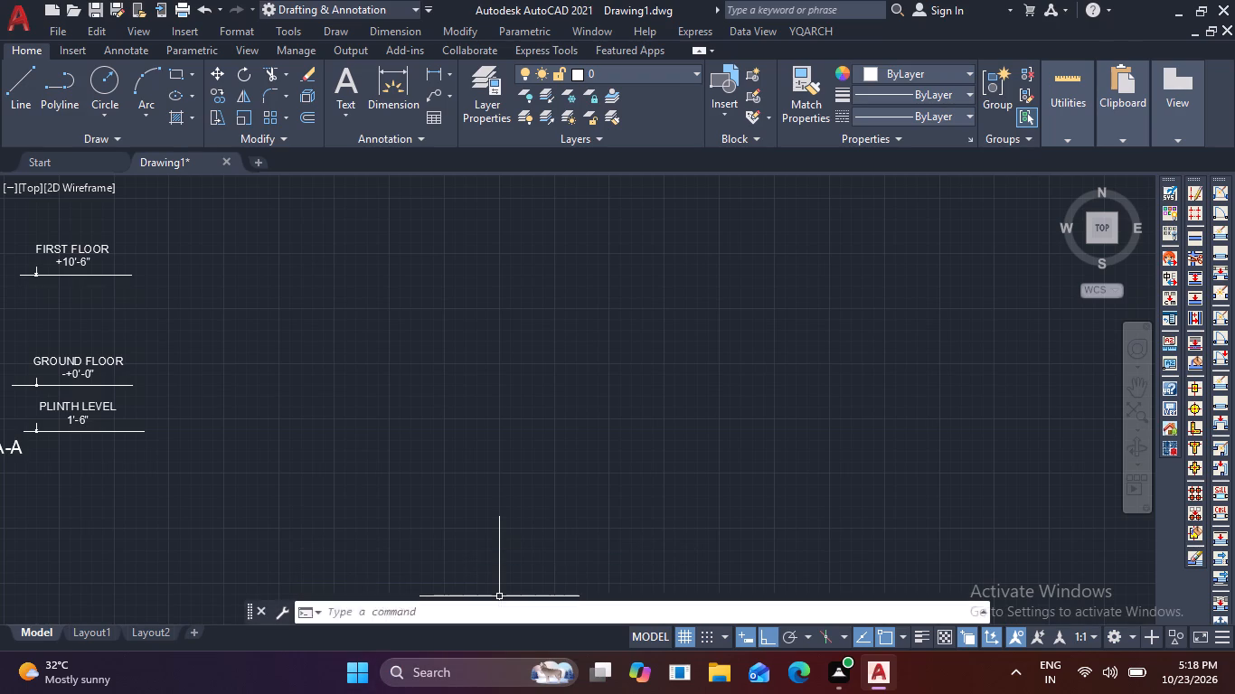
Move the whole building section A-A, with its level markers and title, up beside the first floor plan, with Ortho off.
scroll(436, 545, "down", 1)
middle_click_drag(460, 538, 590, 513)
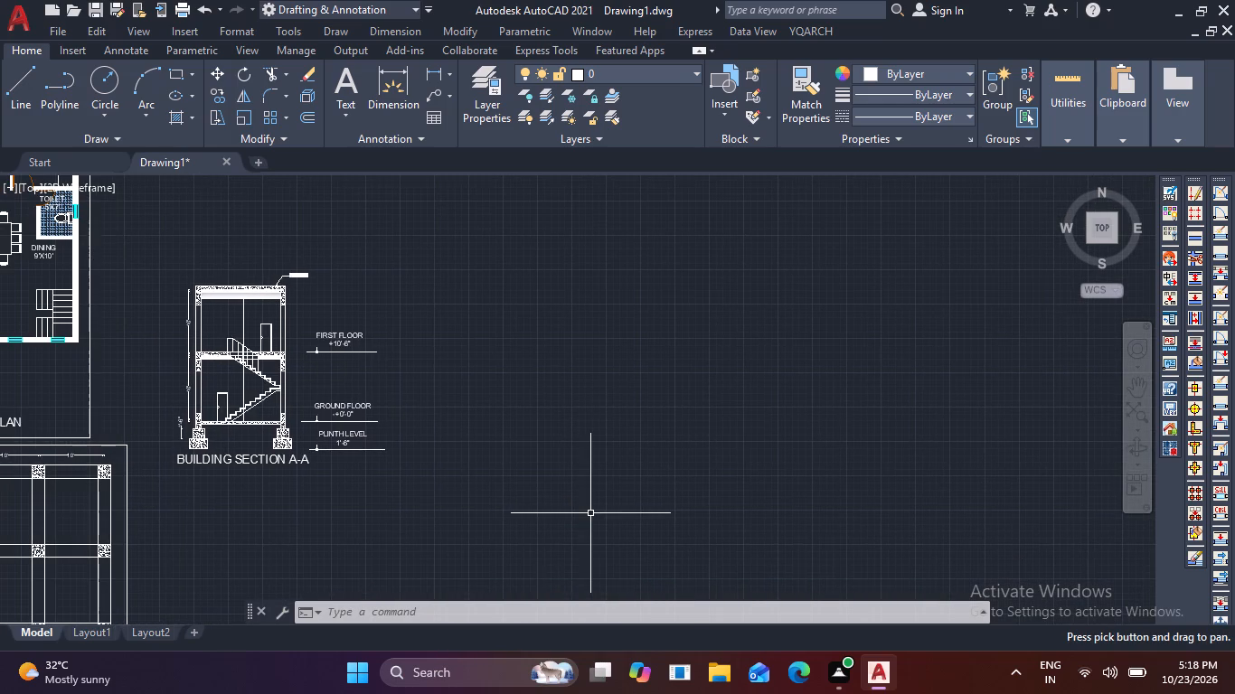
left_click(145, 258)
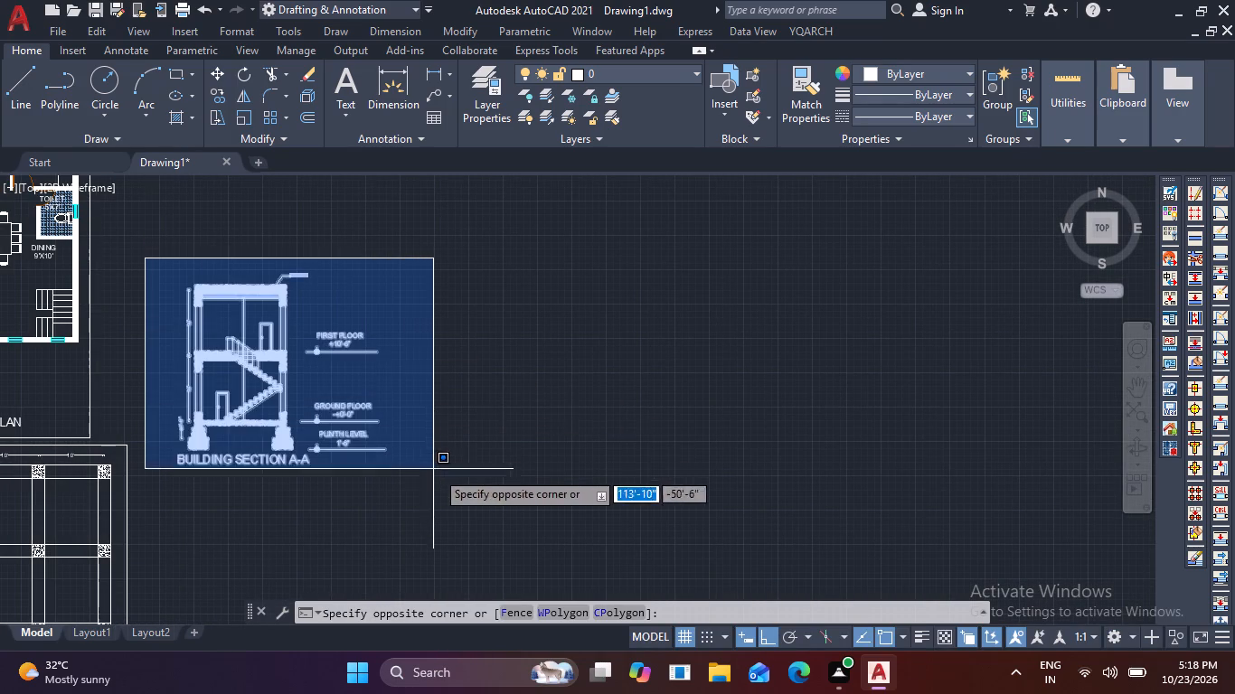
left_click(441, 492)
type("M")
key("space")
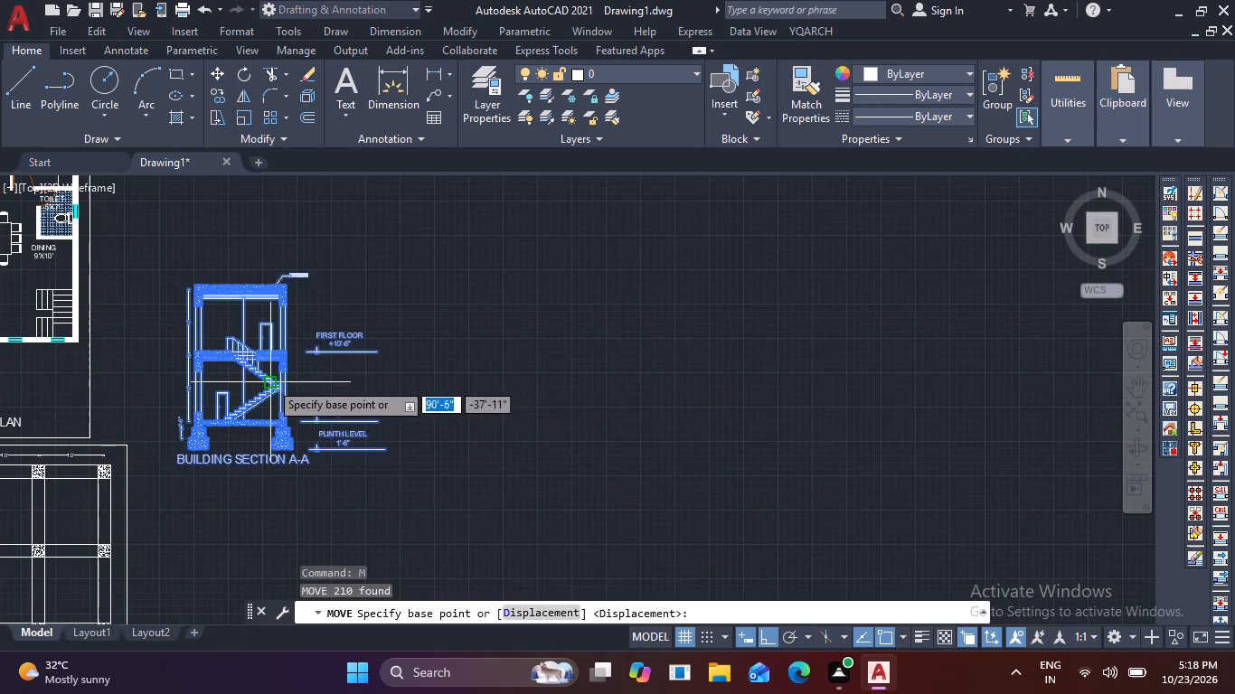
left_click(269, 380)
scroll(266, 314, "down", 1)
middle_click_drag(266, 314, 413, 443)
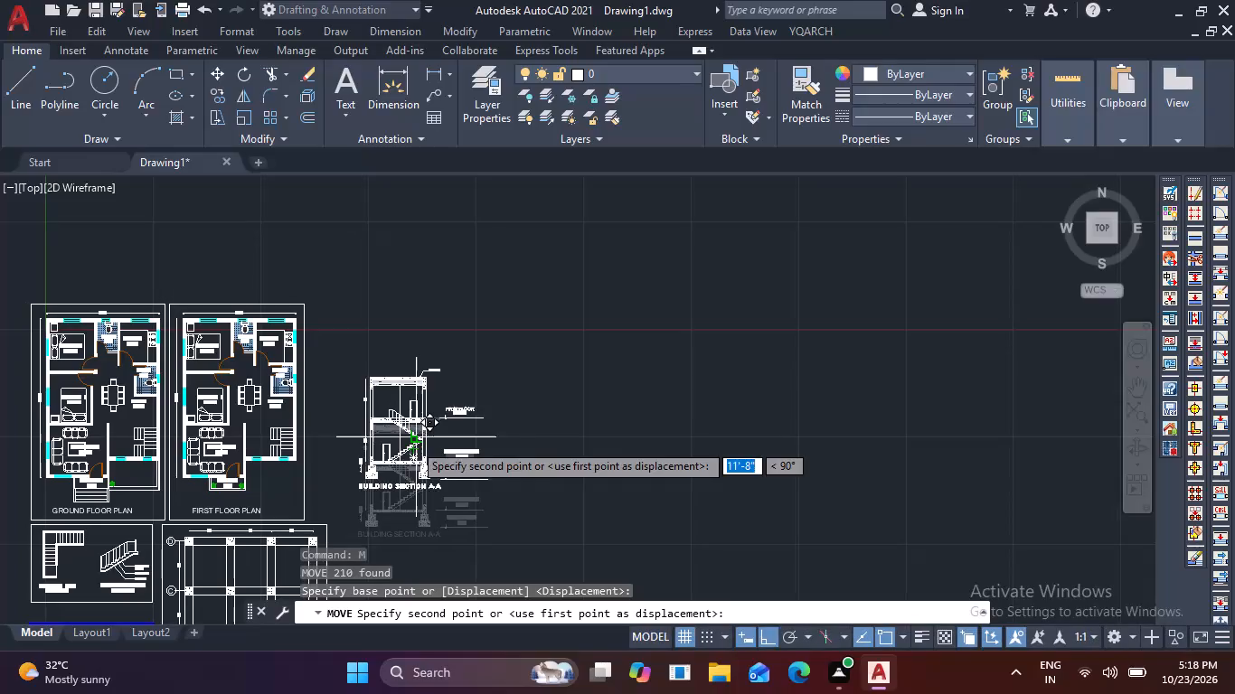
key("F8")
left_click(383, 377)
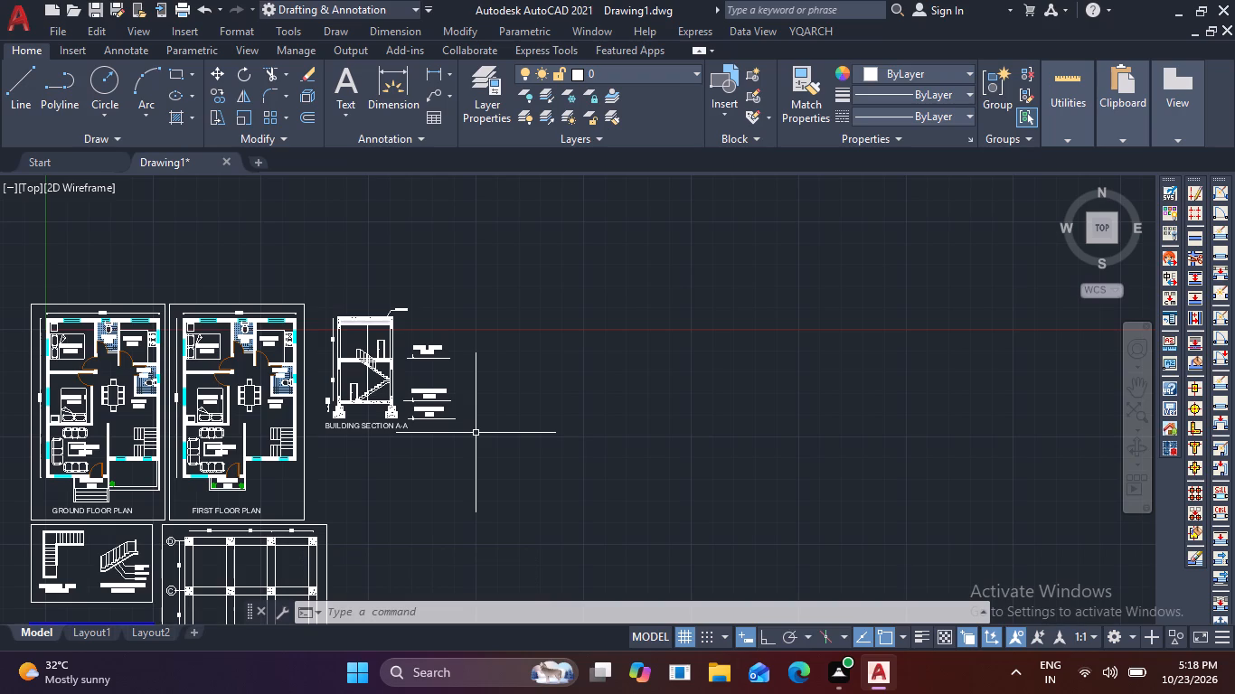
key("Escape")
Draw a circle of about 1'-9" radius below grid bubbles 3 and 4, inside the column and beam layout frame.
middle_click_drag(360, 539, 280, 181)
scroll(226, 360, "up", 3)
middle_click_drag(219, 393, 220, 393)
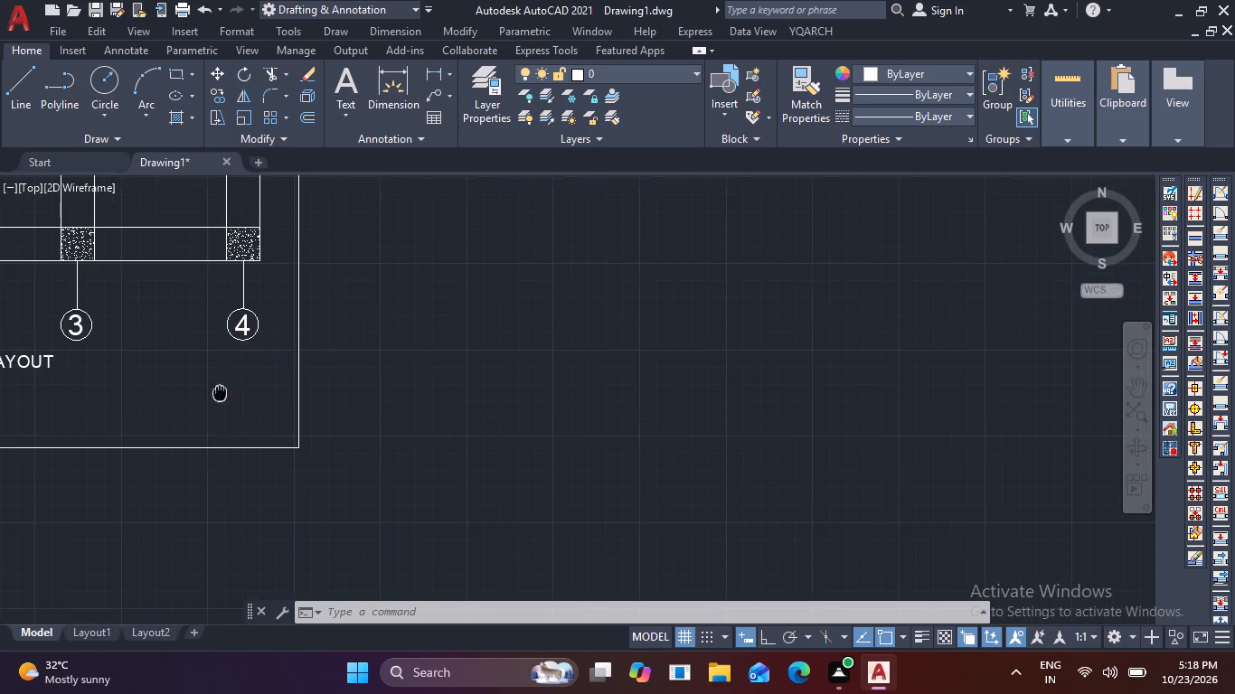
middle_click_drag(220, 393, 404, 421)
key("c")
key("space")
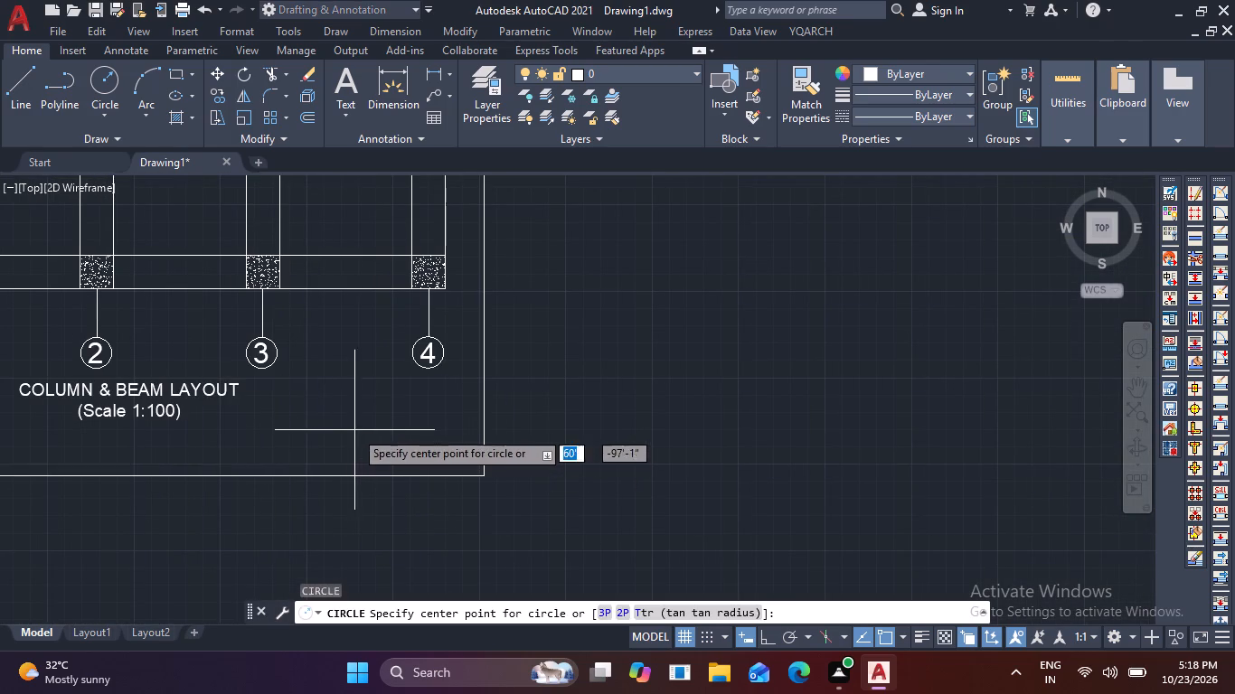
left_click(355, 429)
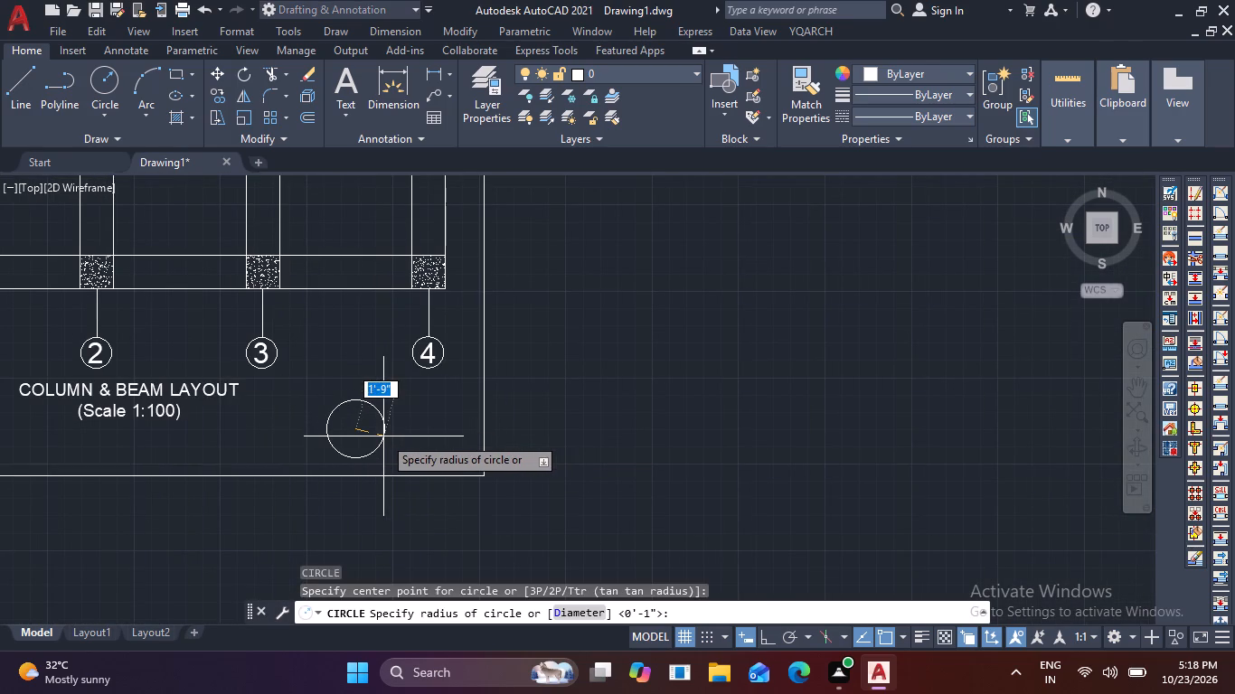
left_click(384, 436)
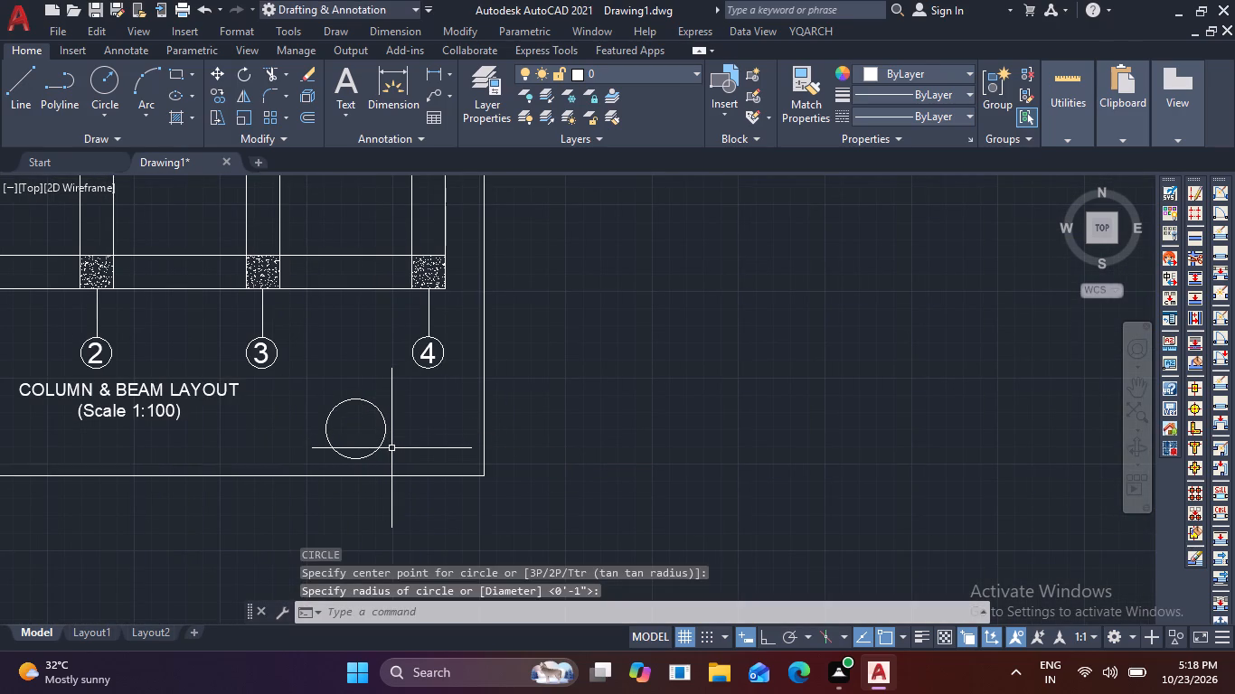
Draw a line about 2'-2" from the circle's centre to just outside its lower right, continuing about 4'-9" to an apex above the centre.
type("L")
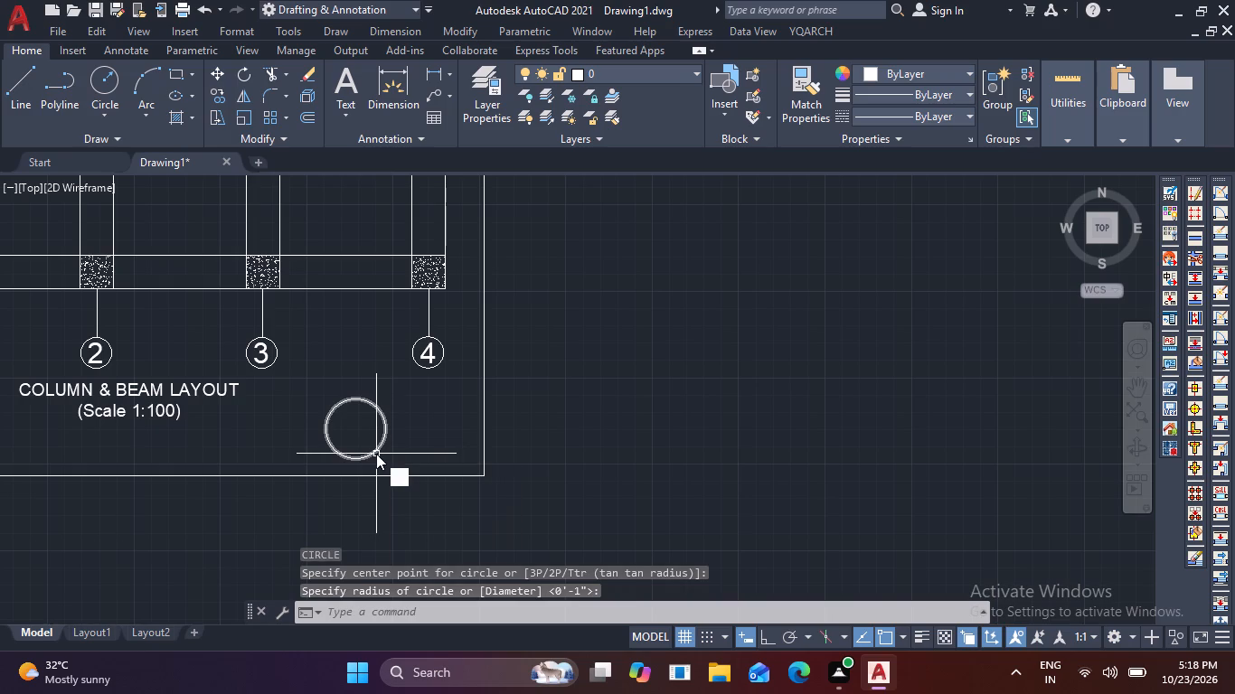
key("space")
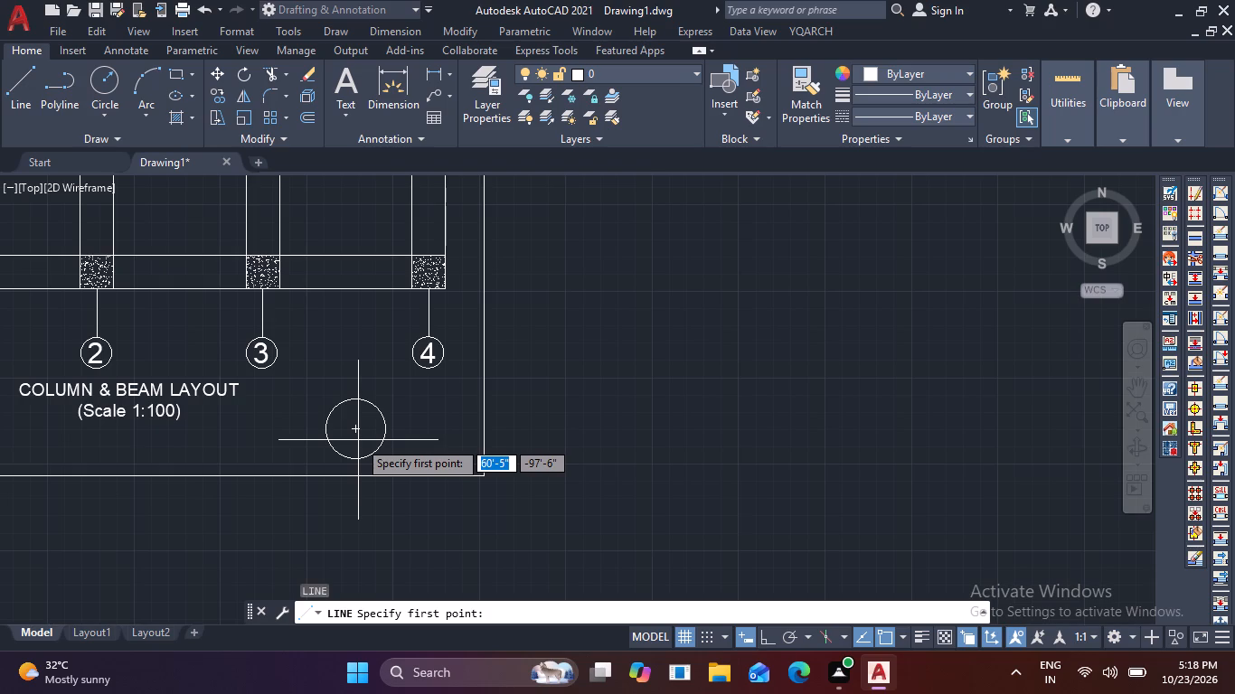
left_click(349, 428)
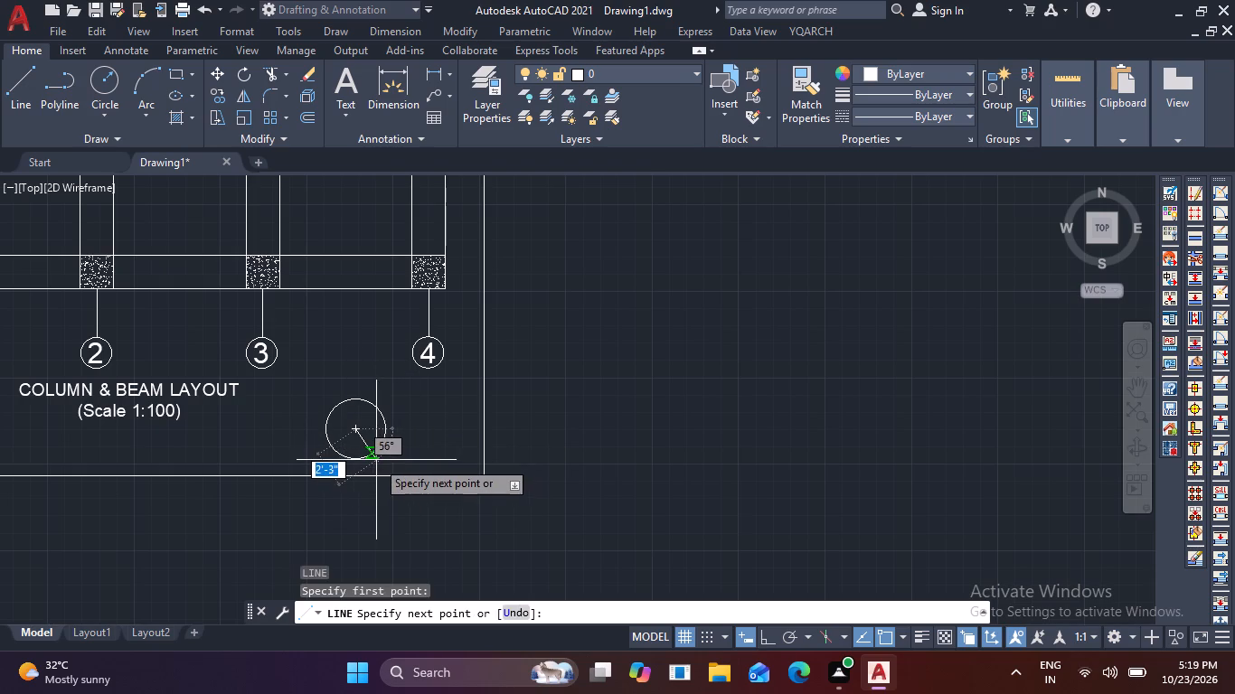
scroll(376, 460, "up", 2)
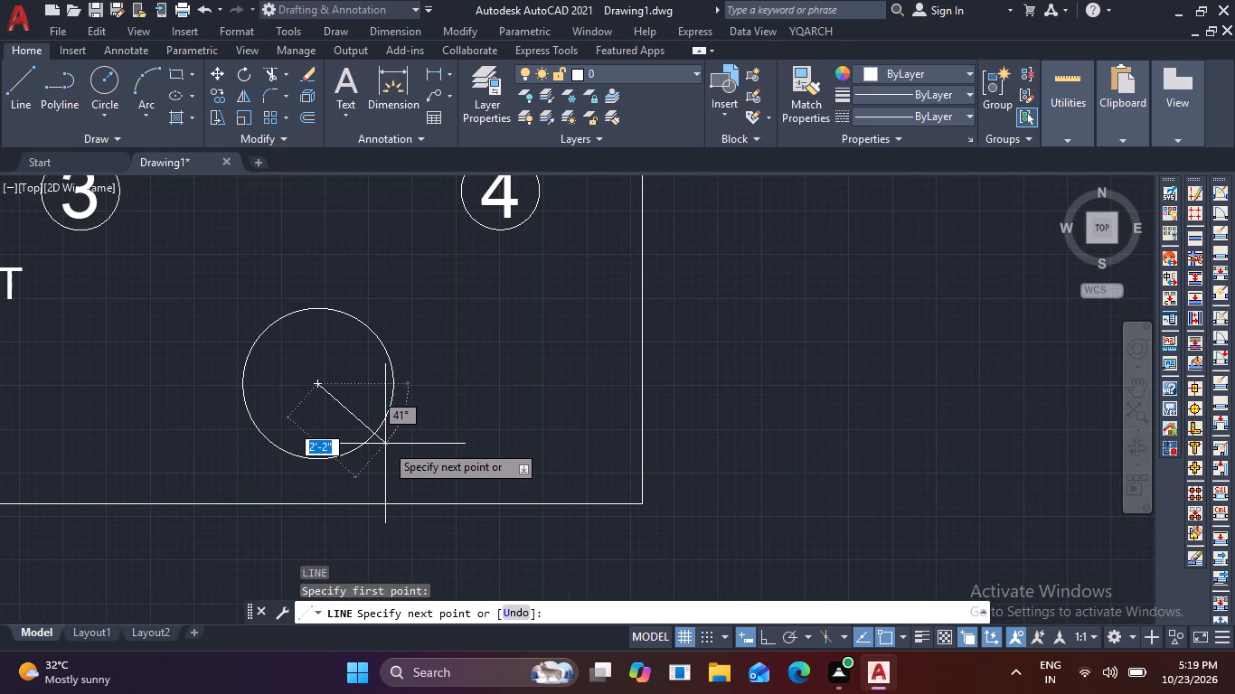
left_click(385, 444)
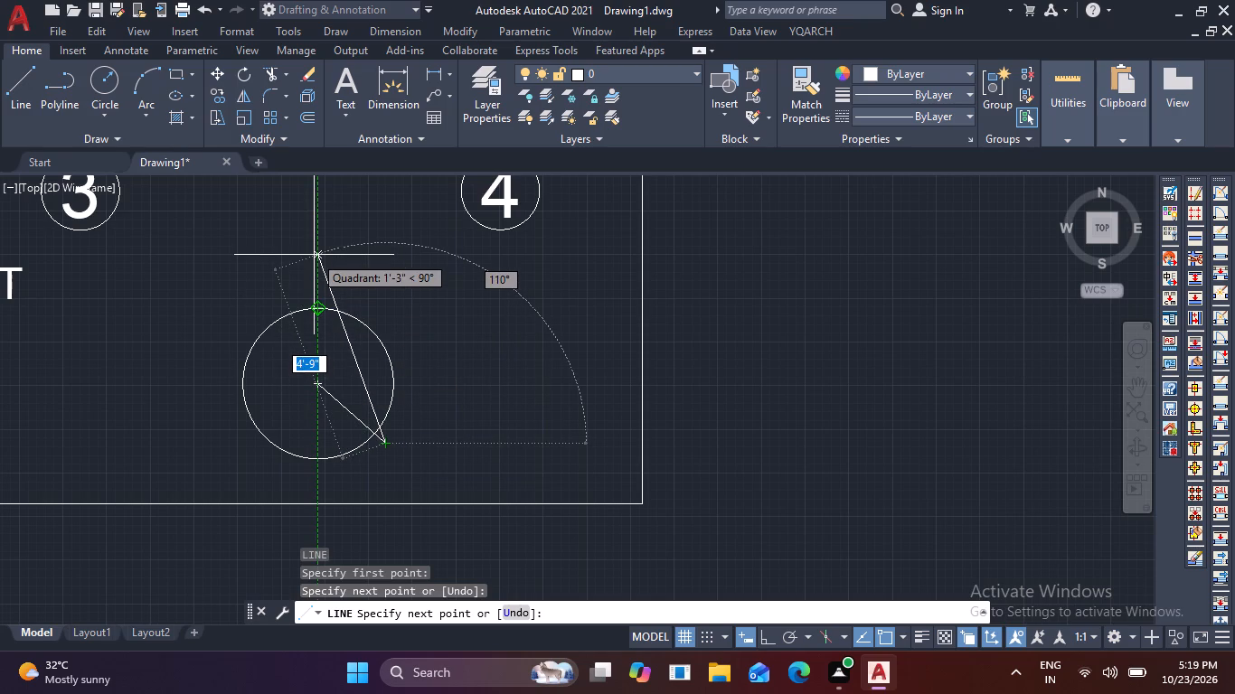
left_click(314, 255)
key("Escape")
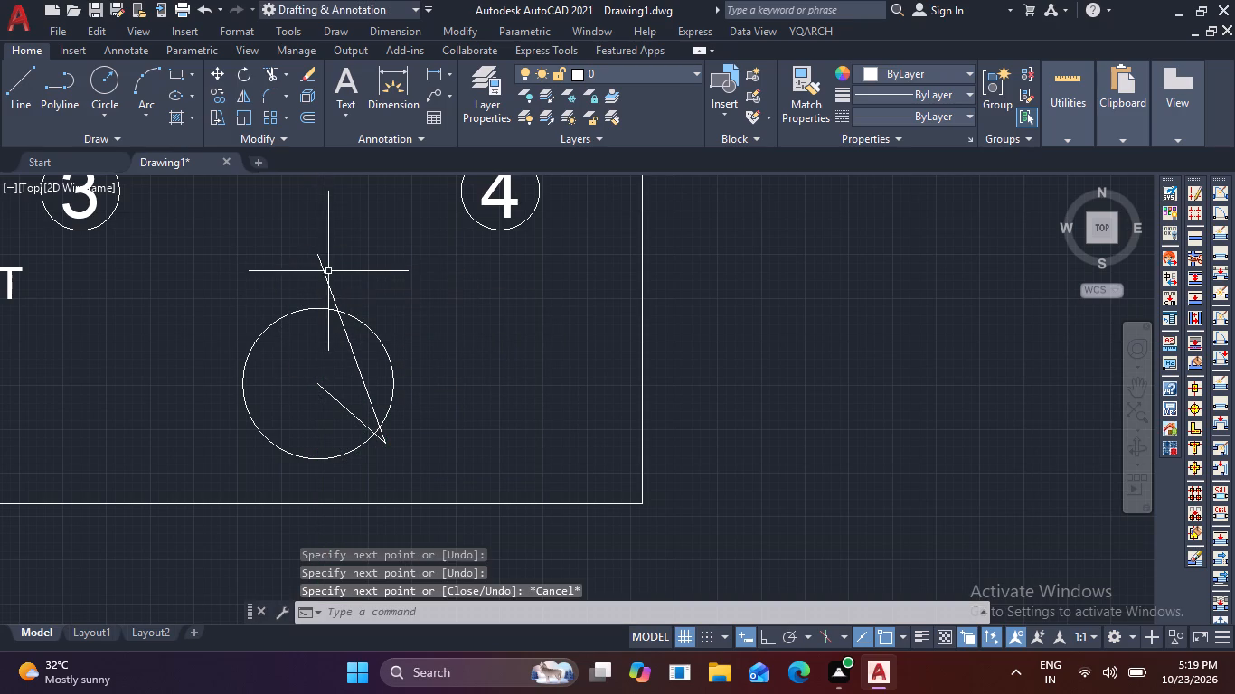
Mirror the two arrow lines about the vertical axis through the circle's centre and the apex, keeping the originals.
left_click(390, 439)
left_click(370, 447)
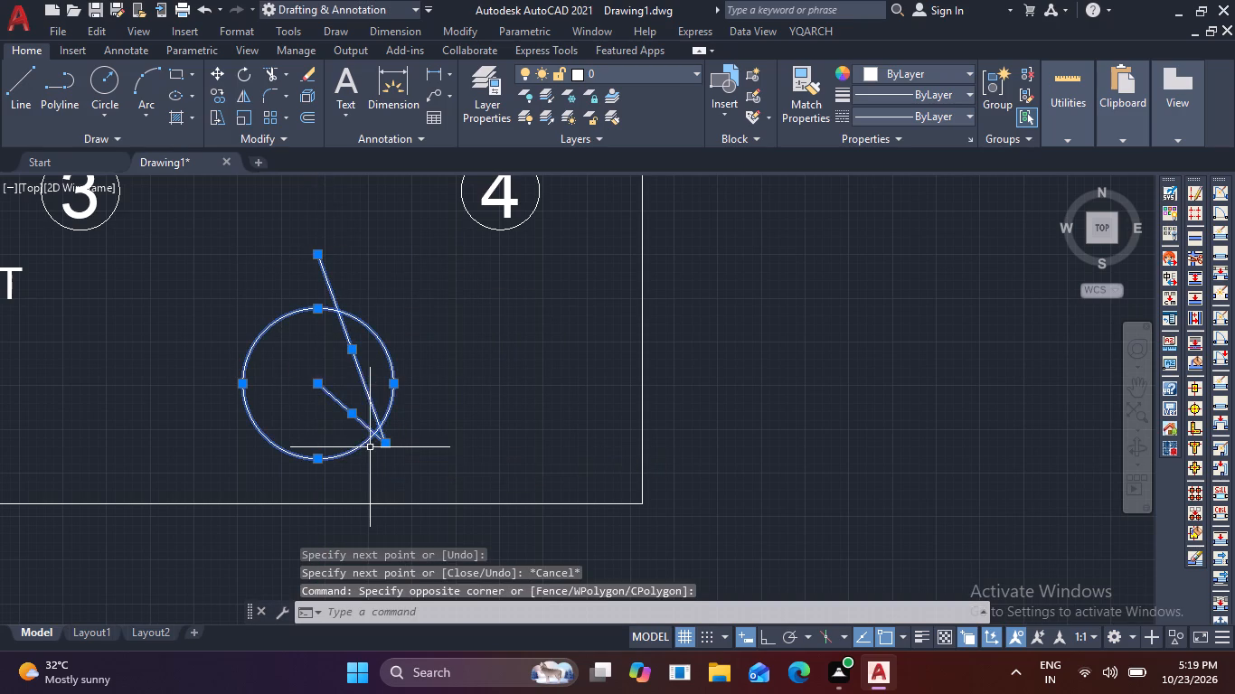
key("Escape")
left_click(393, 435)
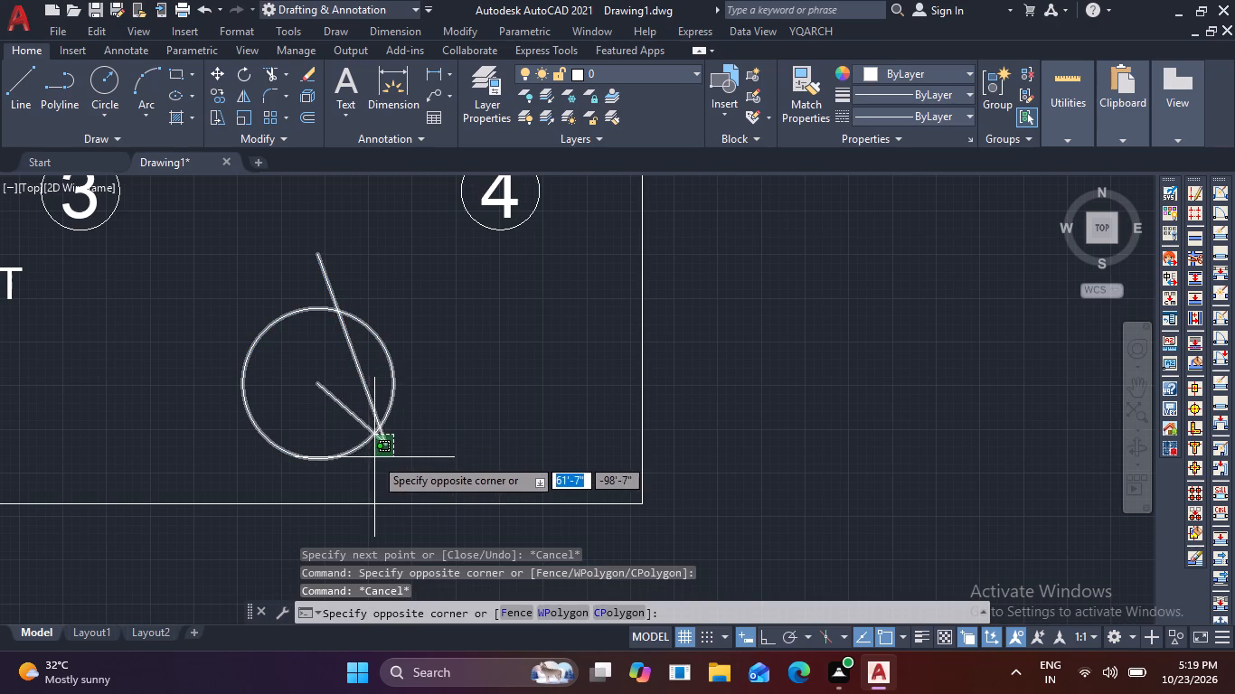
key("Escape")
left_click(391, 442)
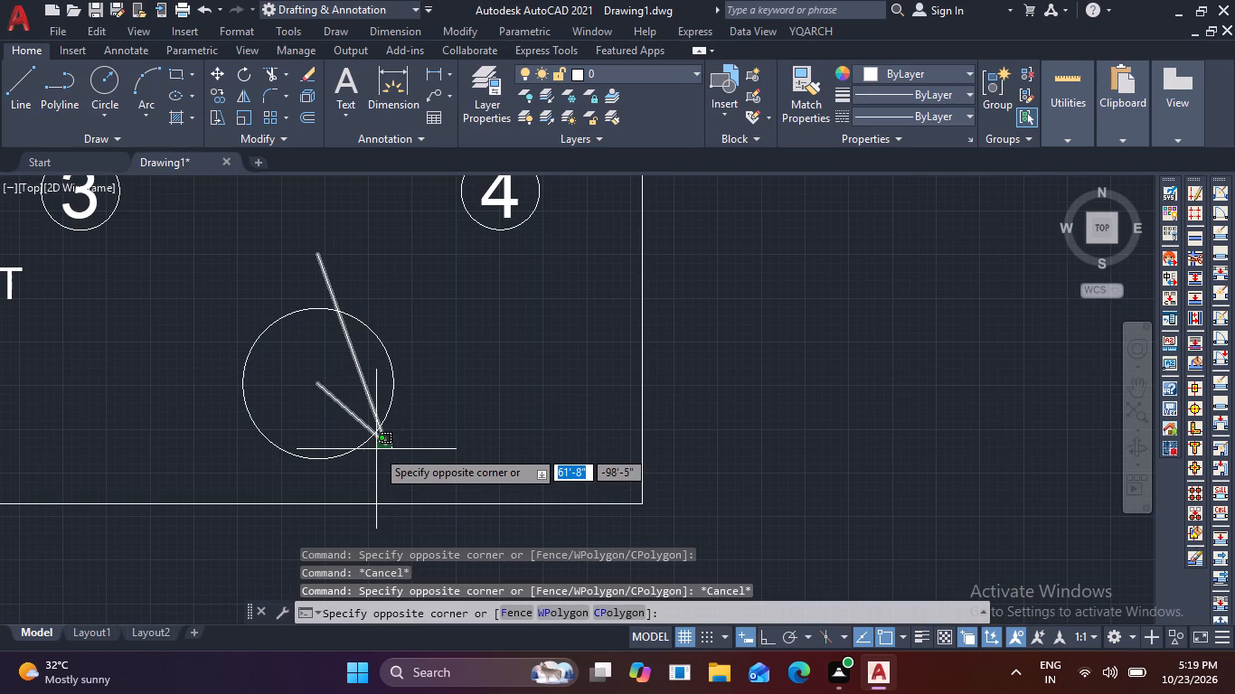
left_click(376, 450)
type("MI")
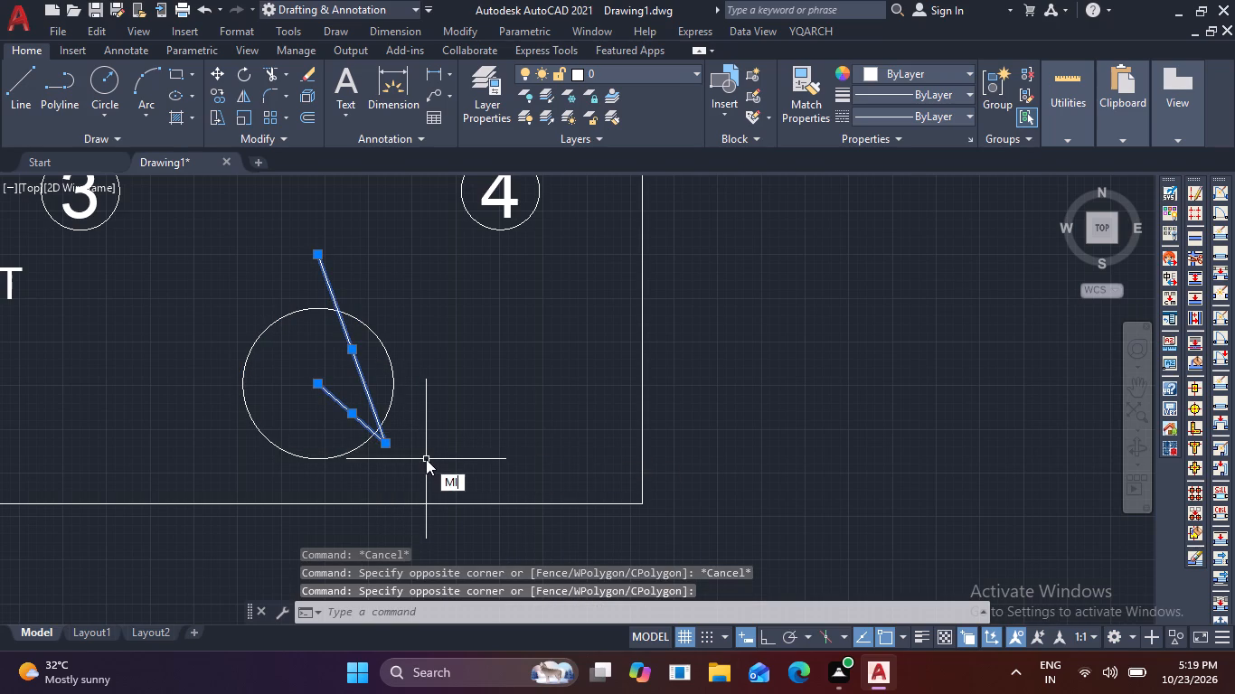
key("space")
left_click(313, 386)
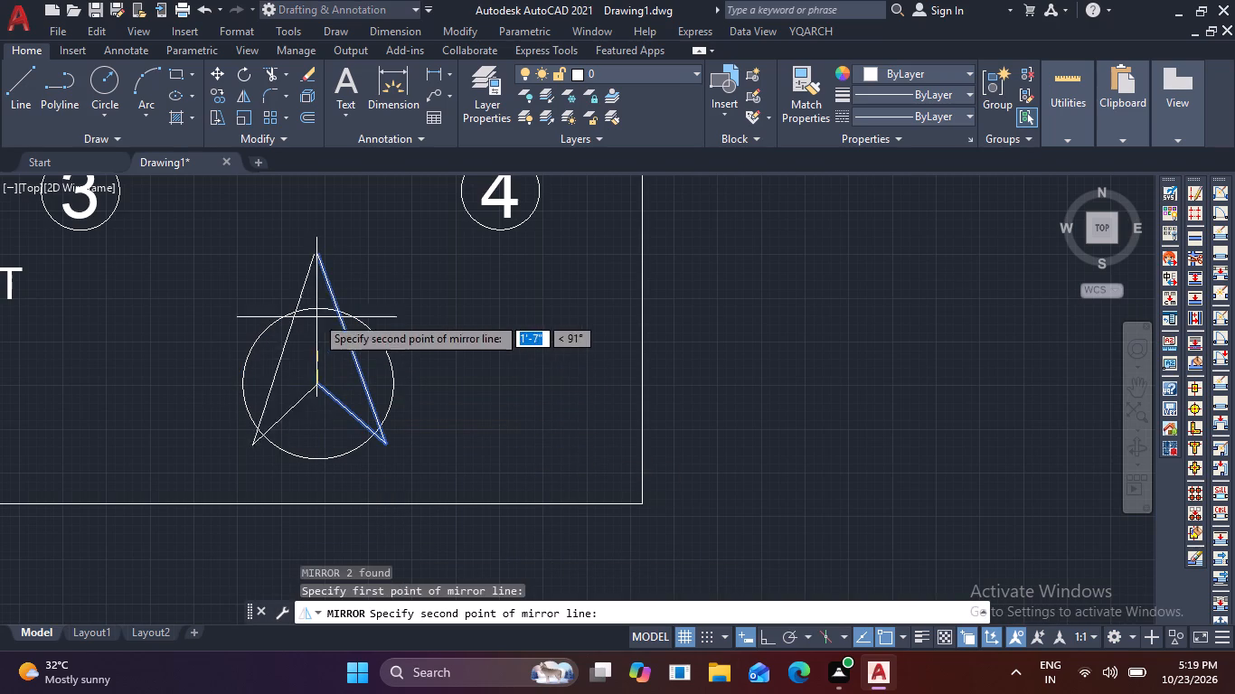
left_click(313, 257)
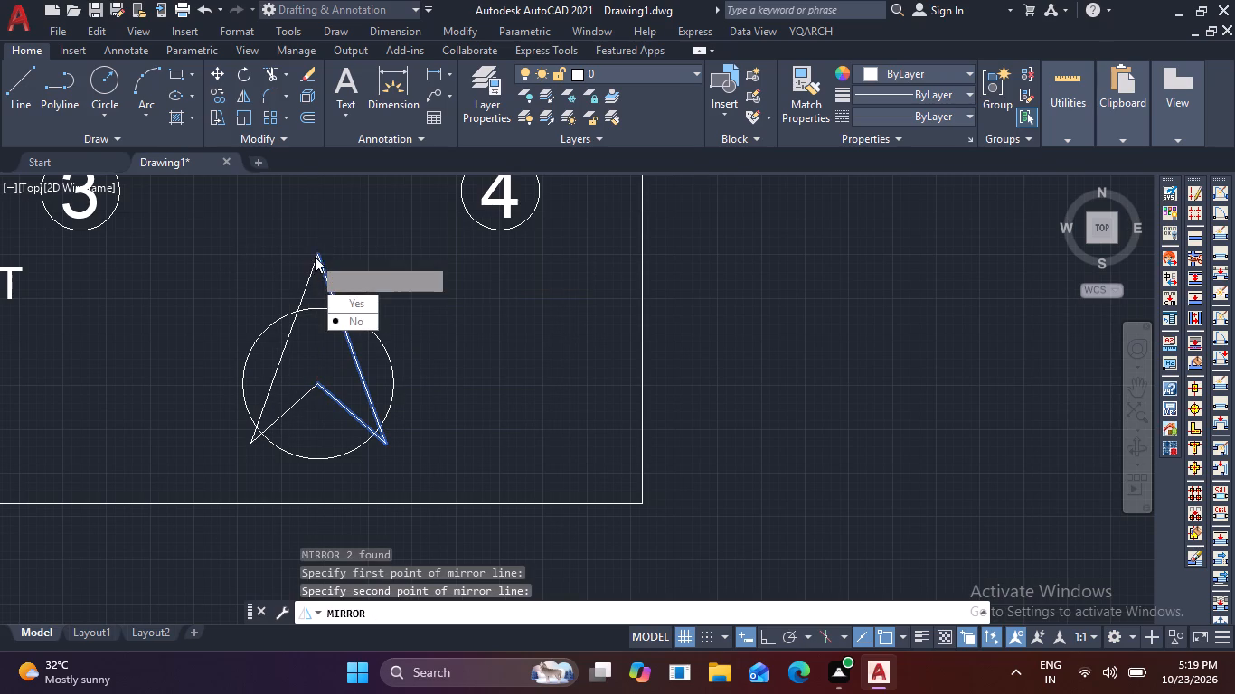
key("space")
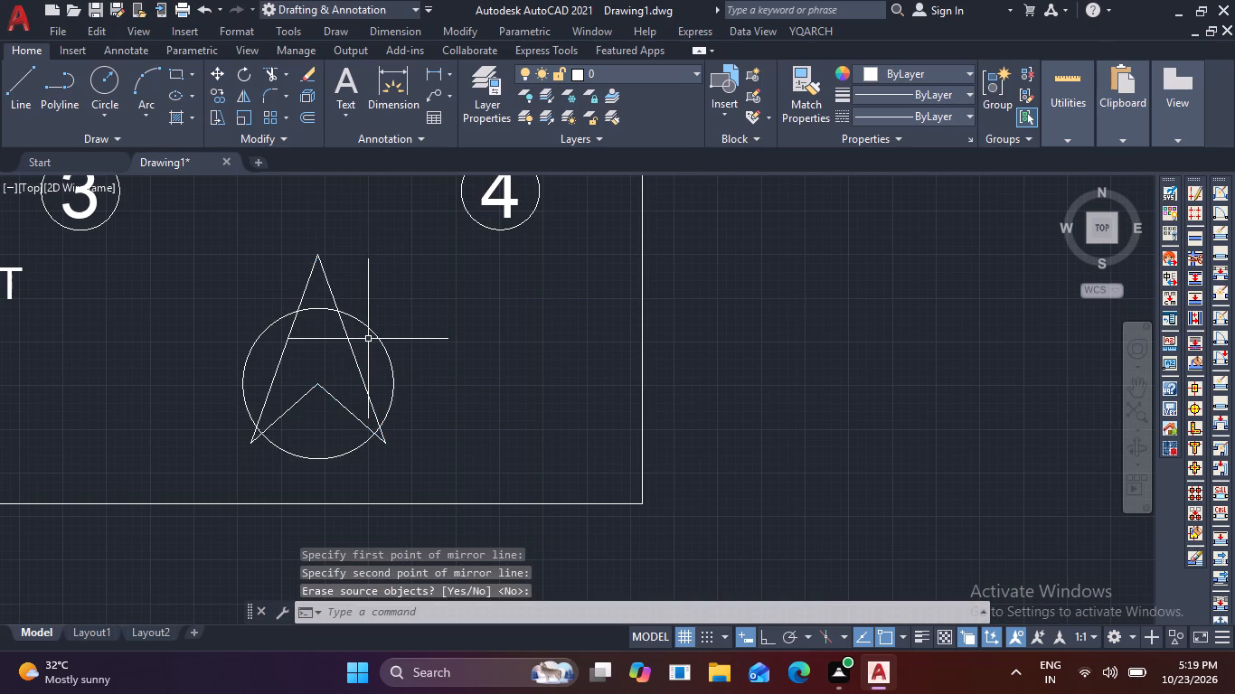
Draw a vertical centre line from just below the circle up to the arrow's apex.
key("l")
key("space")
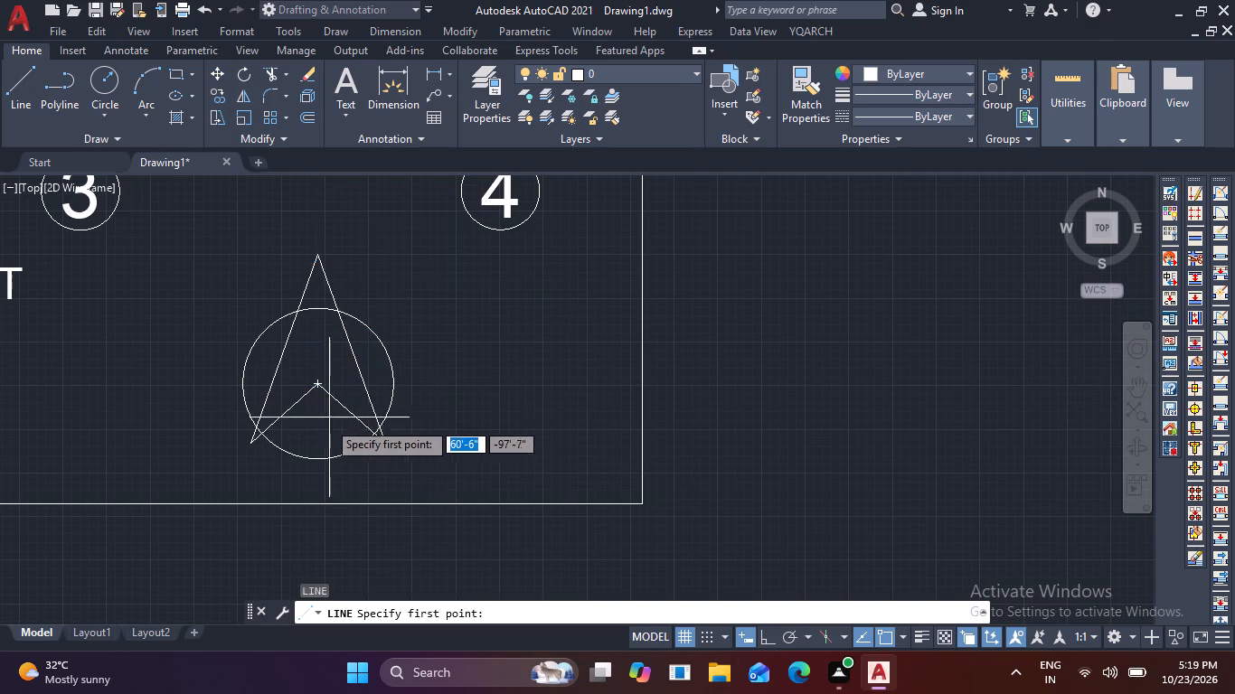
left_click(316, 479)
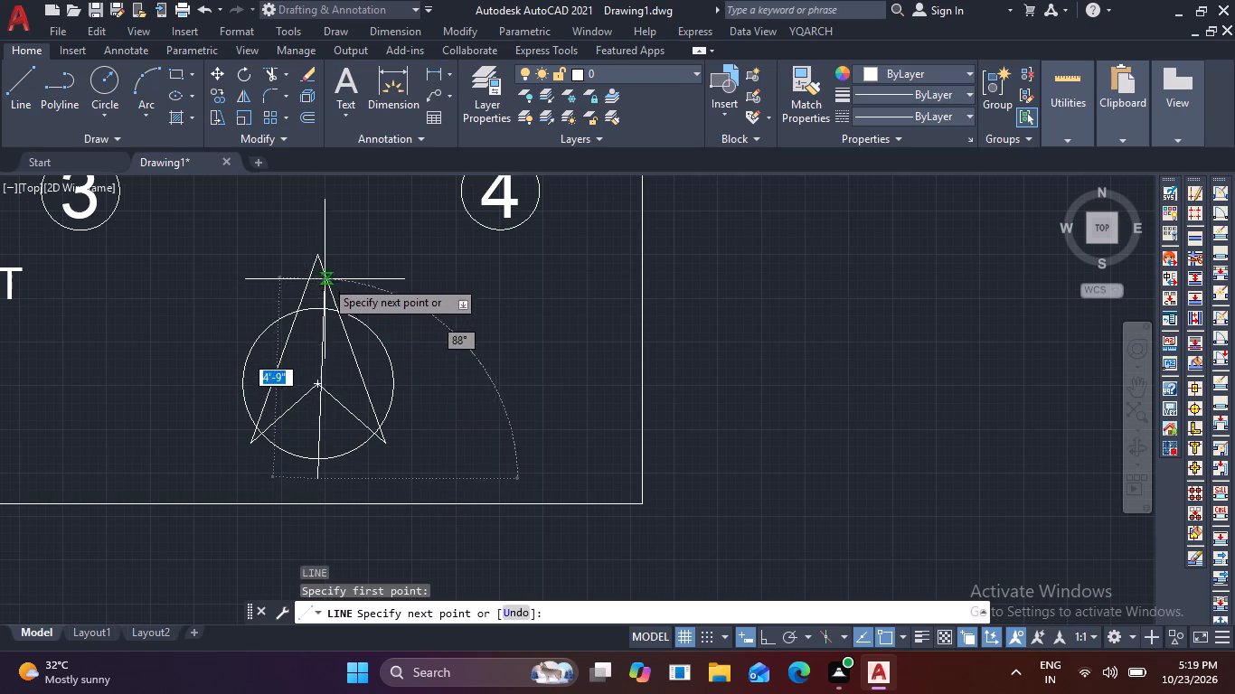
left_click(315, 260)
key("space")
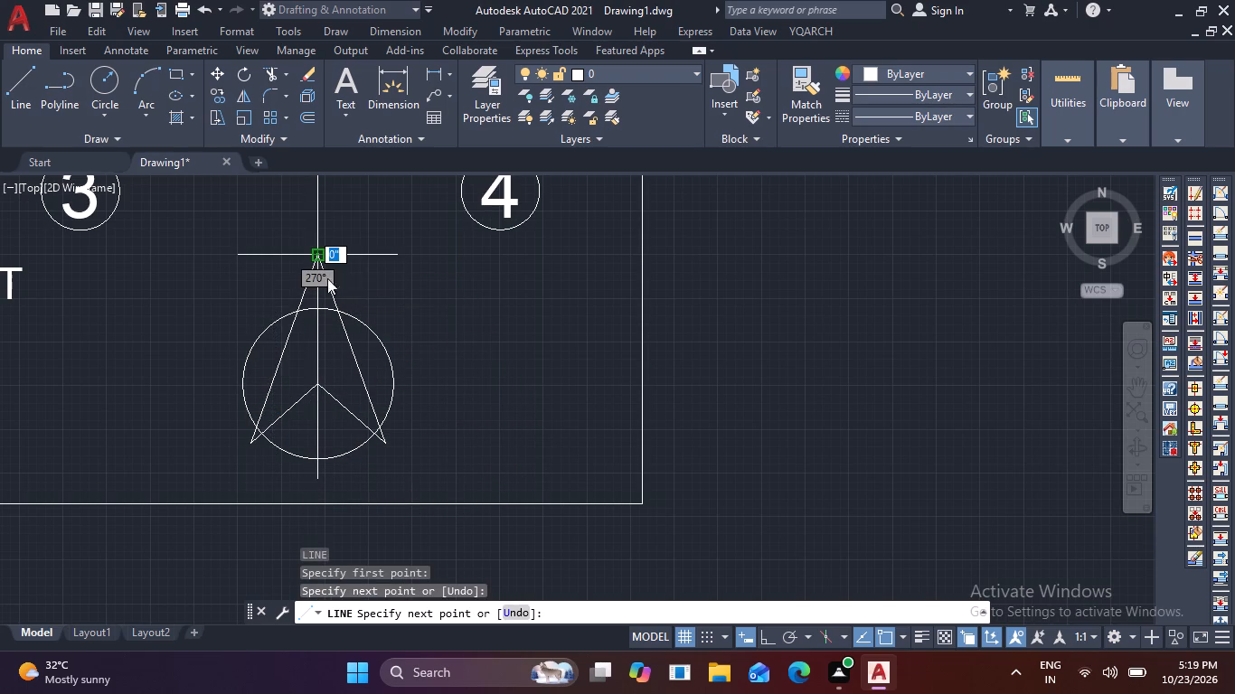
Fill the arrow's right half with a SOLID hatch, both inside the circle and in the tip above it.
type("H")
key("space")
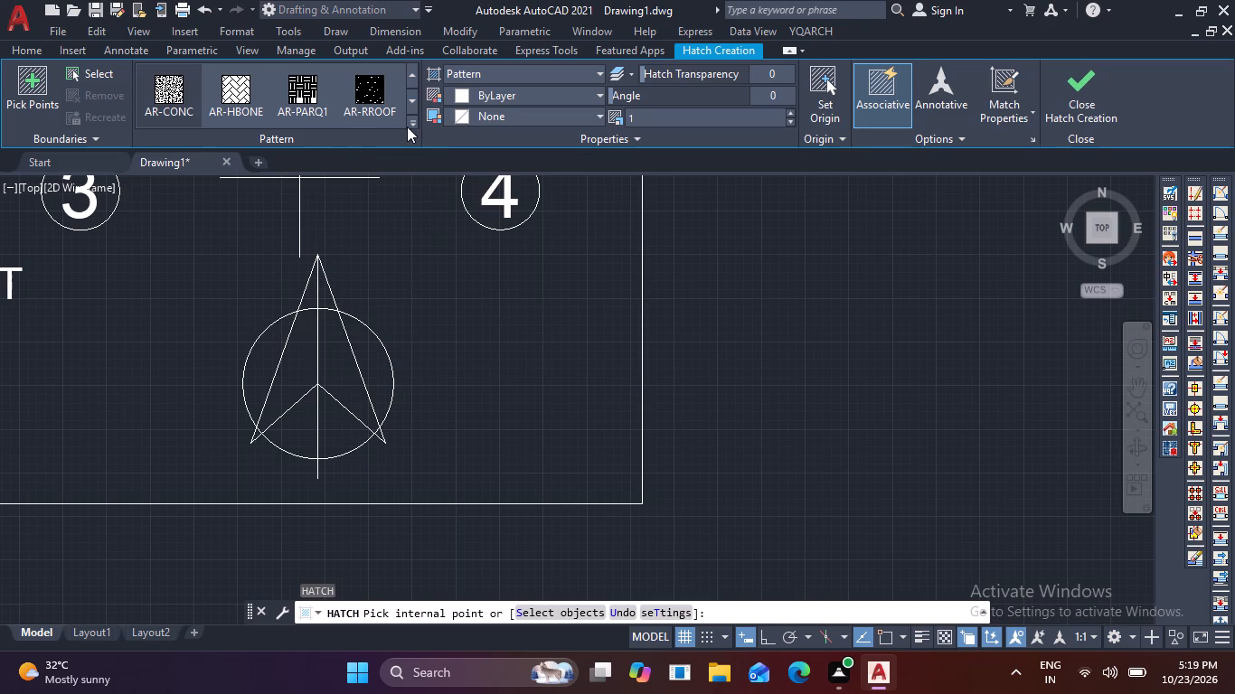
left_click(417, 127)
scroll(375, 128, "up", 10)
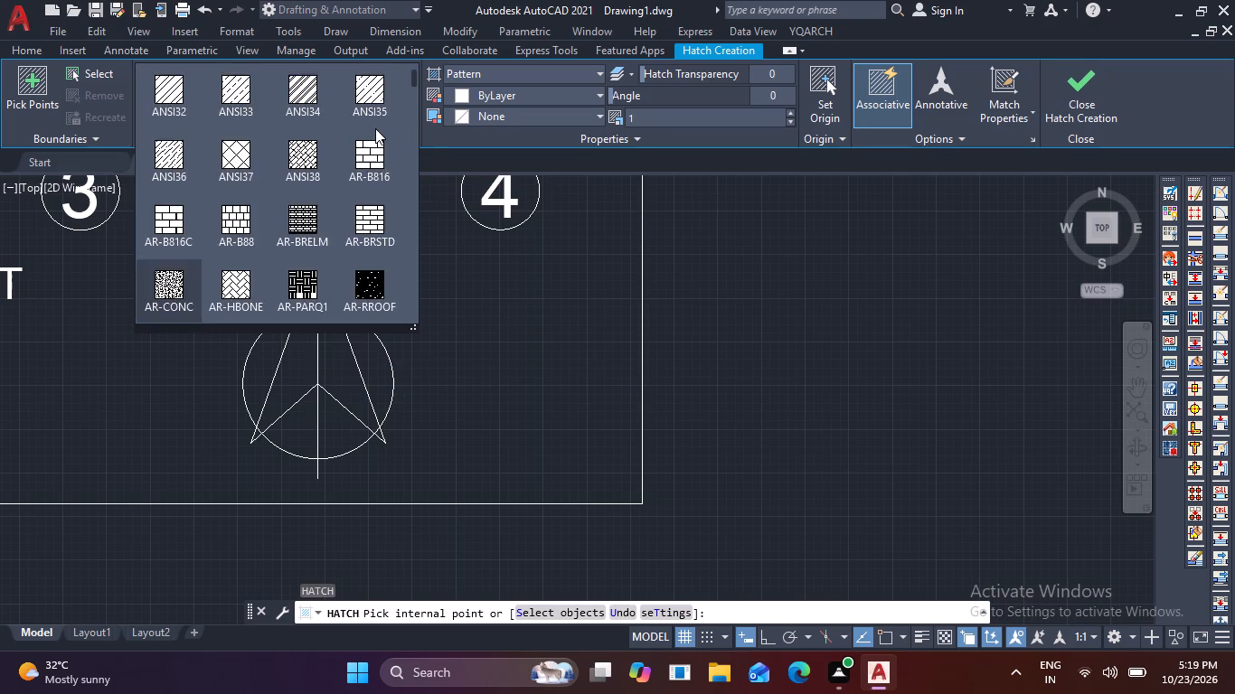
left_click(151, 80)
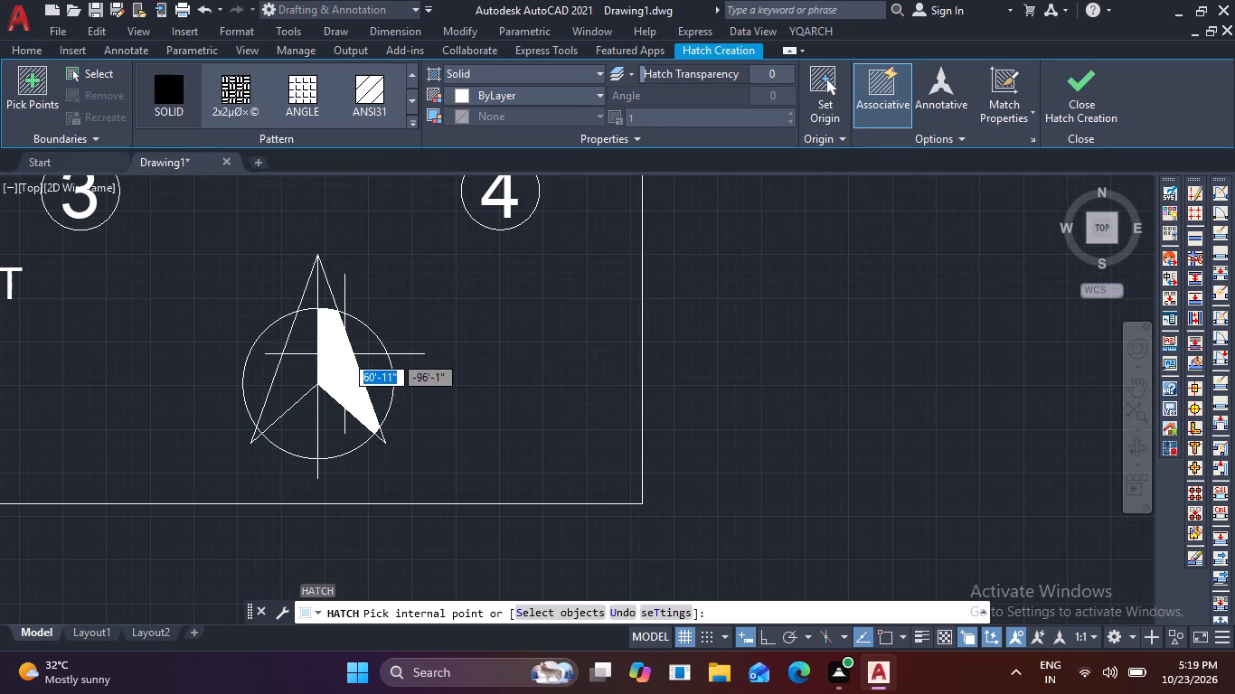
left_click(344, 354)
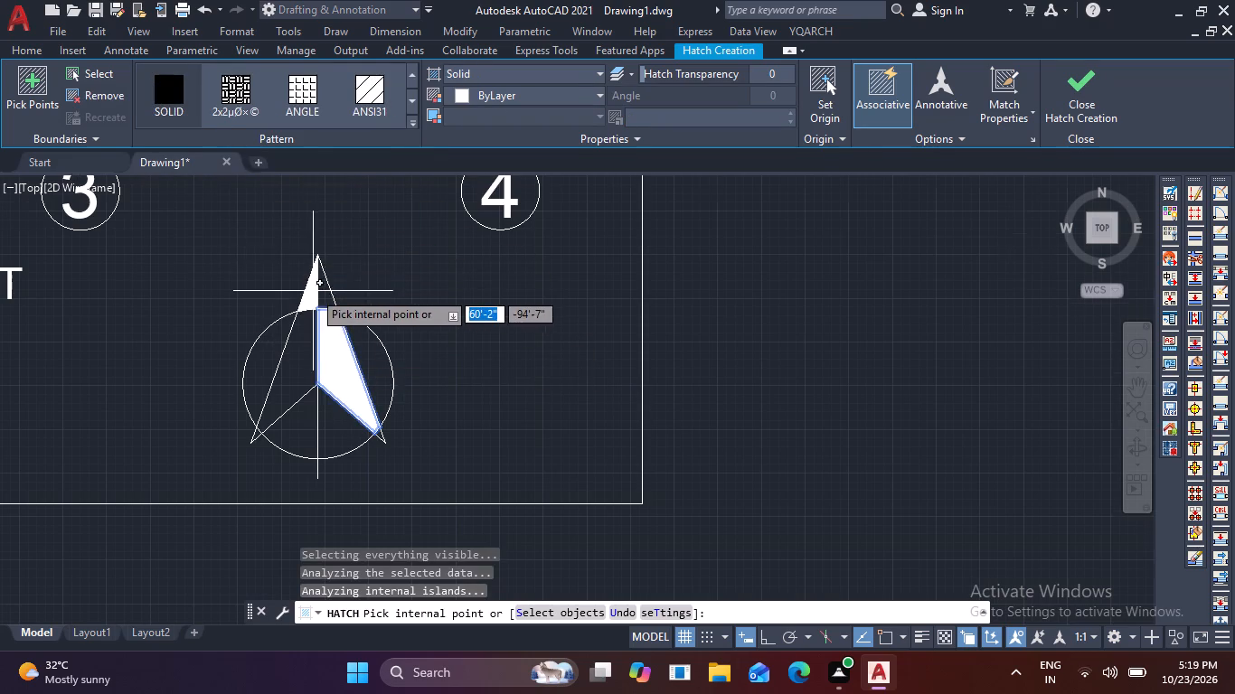
scroll(313, 291, "up", 2)
left_click(325, 299)
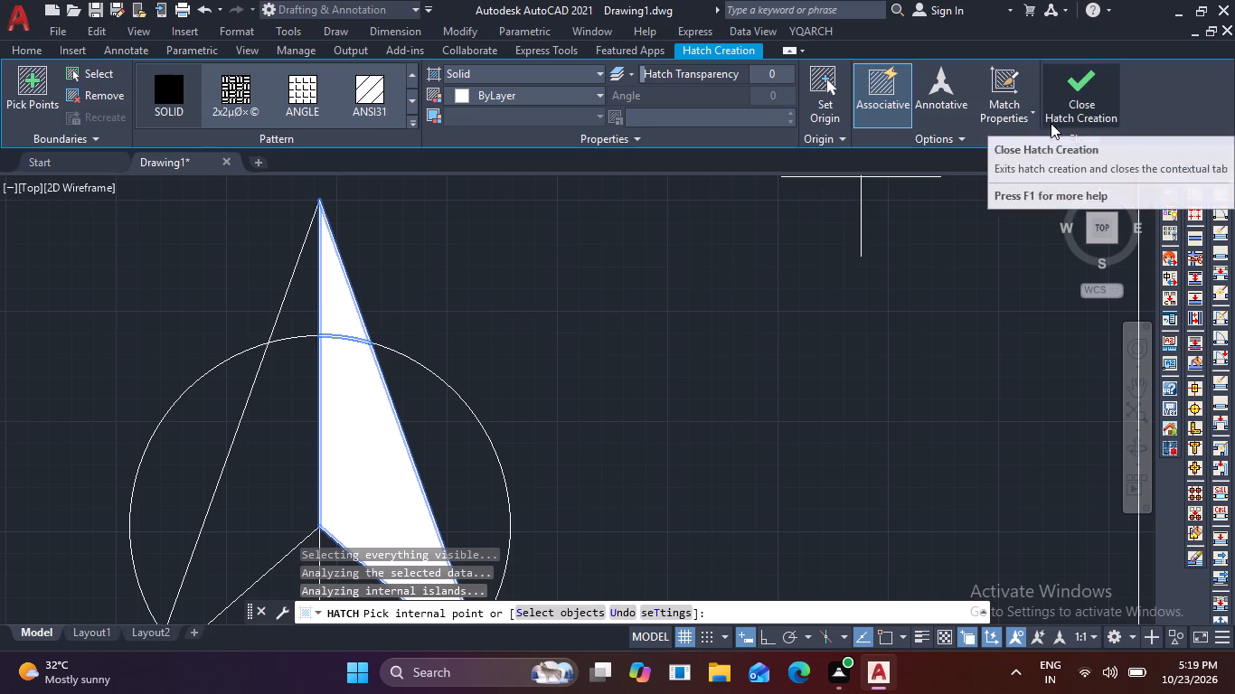
left_click(1084, 95)
Apply a solid hatch to the small lower-right arrow corner that extends outside the circle.
scroll(861, 211, "down", 3)
scroll(786, 295, "down", 2)
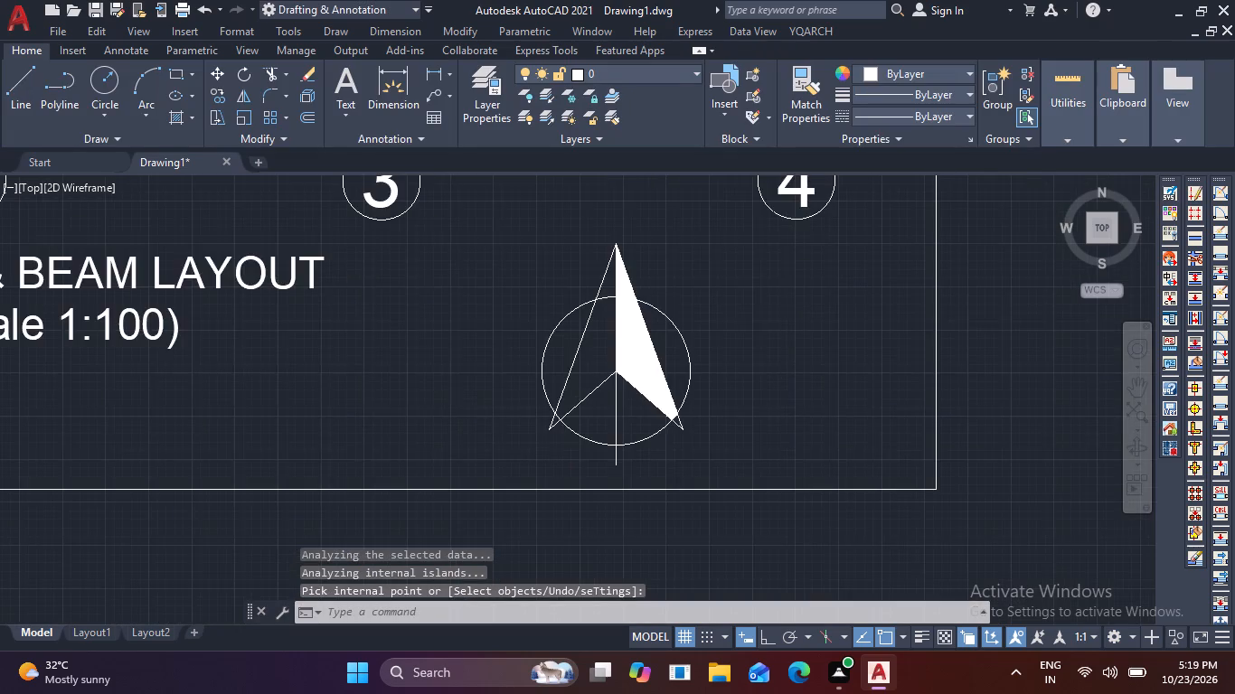
middle_click_drag(765, 305, 586, 337)
scroll(559, 422, "up", 2)
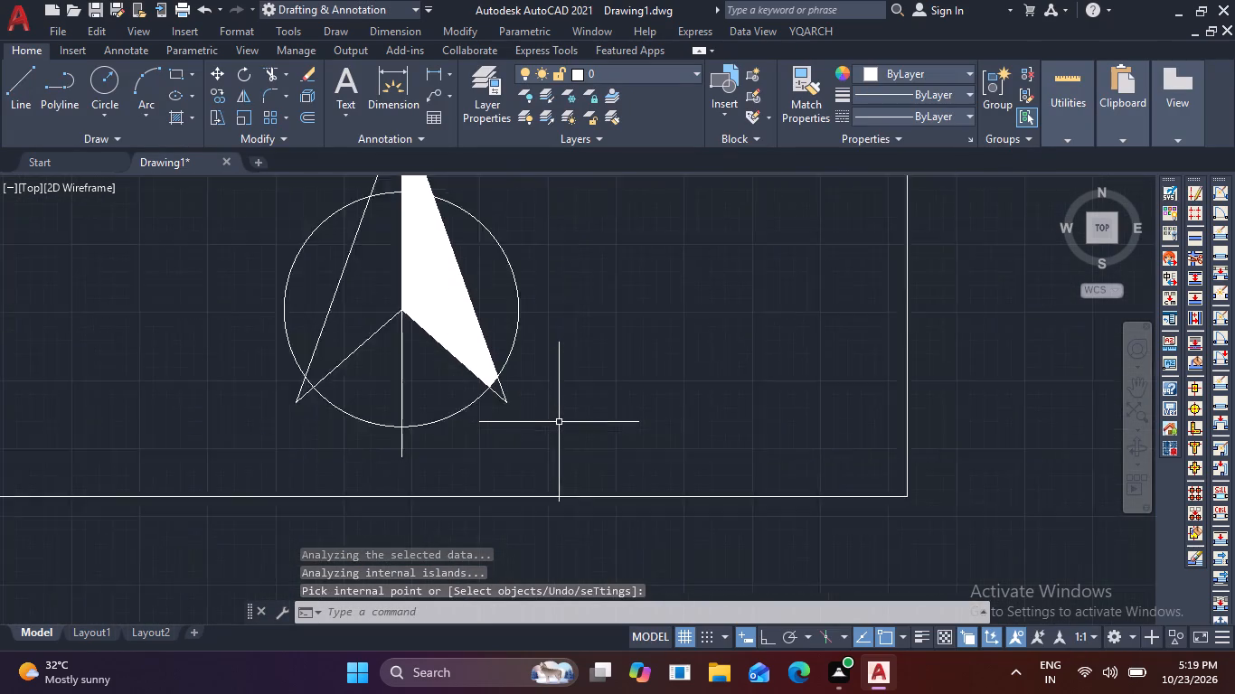
scroll(559, 422, "up", 1)
key("space")
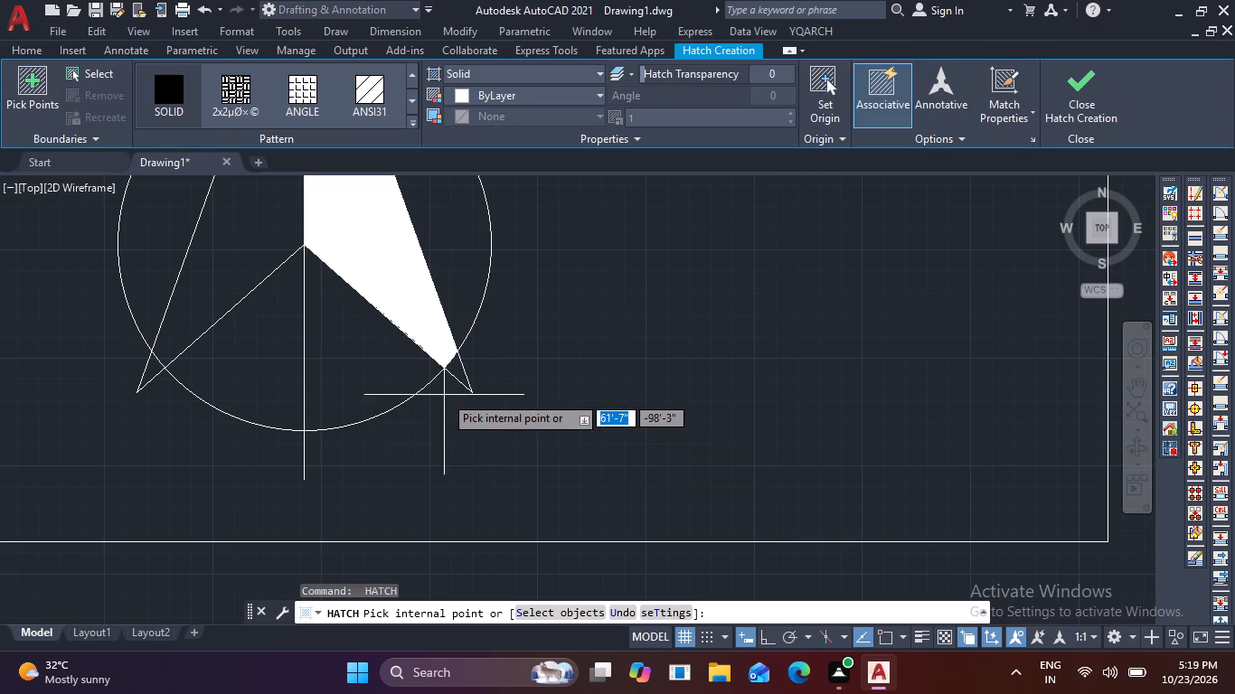
left_click(461, 368)
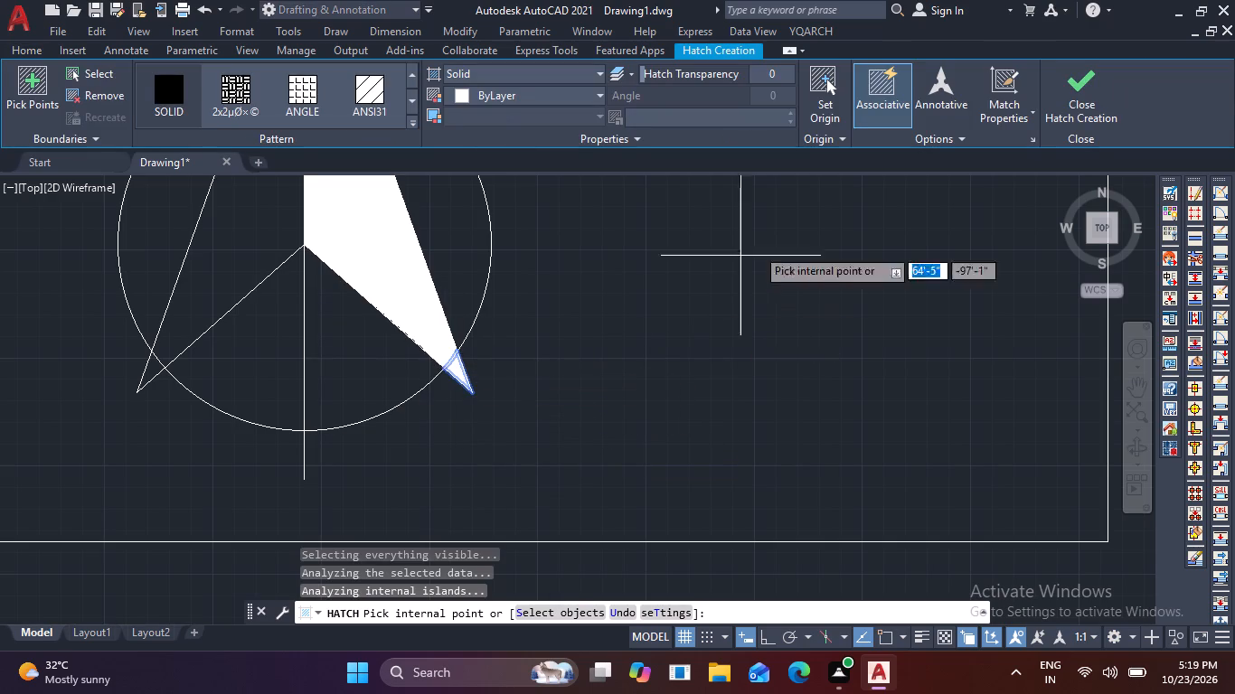
left_click(1070, 101)
scroll(825, 265, "down", 4)
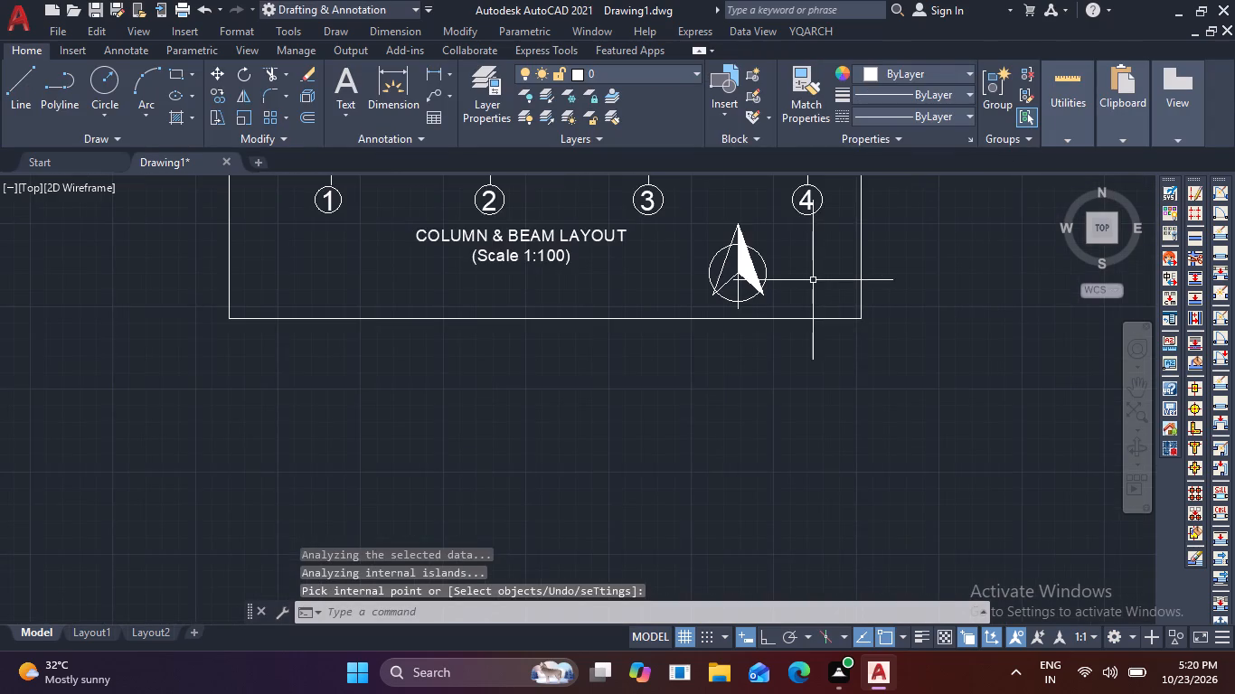
middle_click_drag(799, 292, 635, 363)
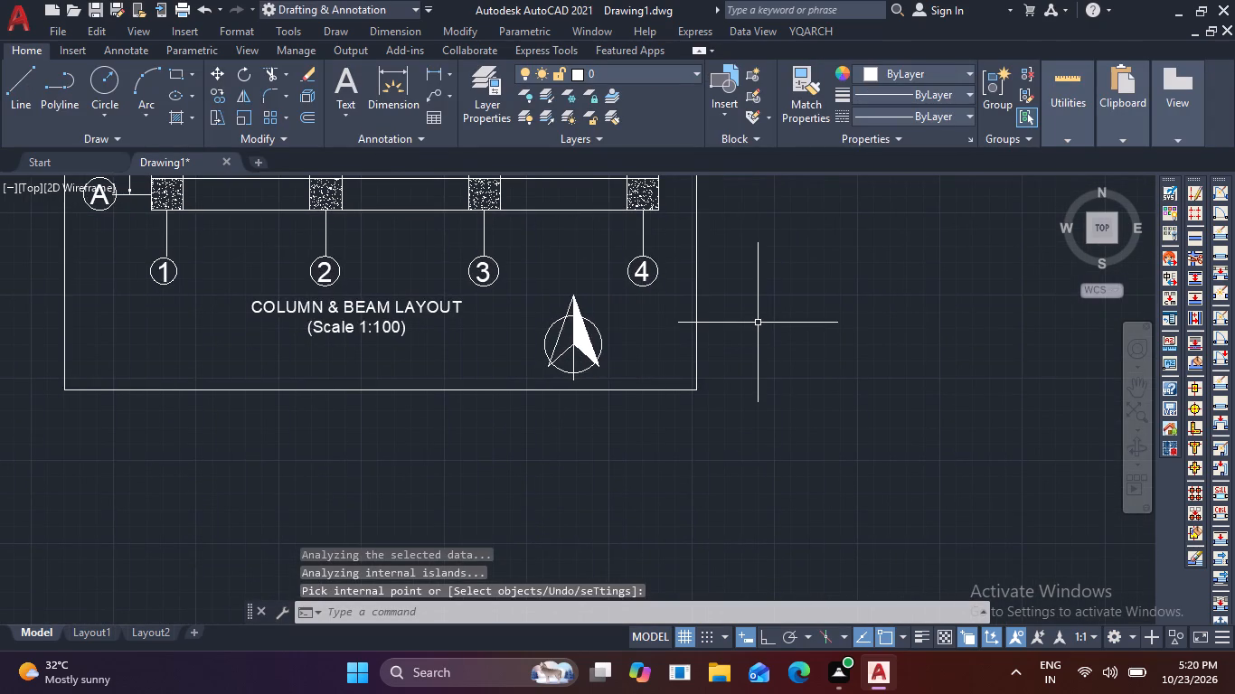
key("Escape")
Trim away the circle's arc that crosses the upper part of the north arrow between its sloping edges.
scroll(758, 323, "down", 1)
middle_click_drag(777, 305, 703, 360)
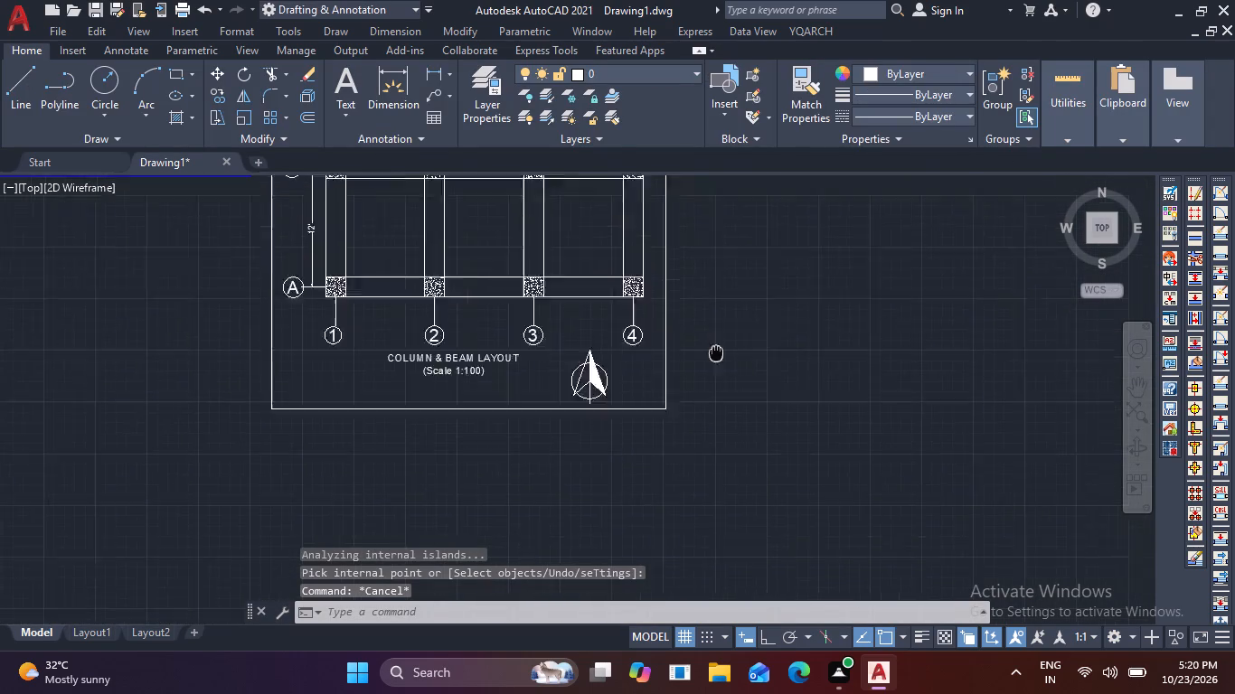
middle_click_drag(703, 360, 464, 426)
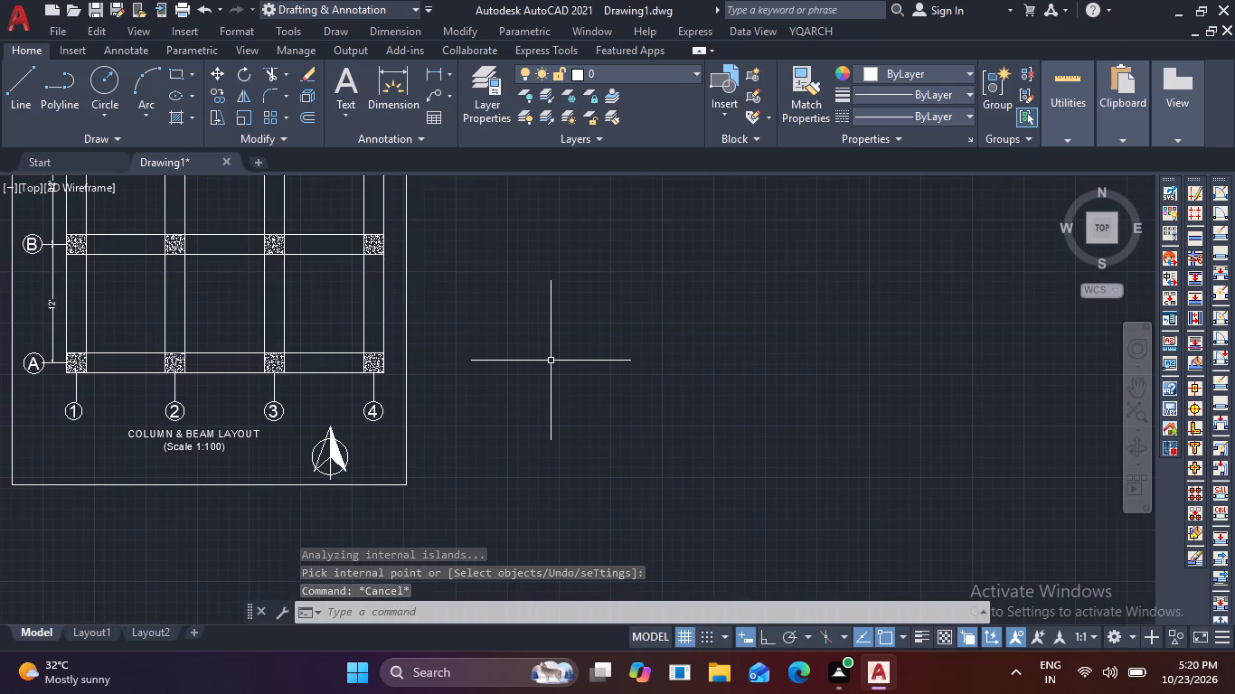
scroll(295, 438, "up", 4)
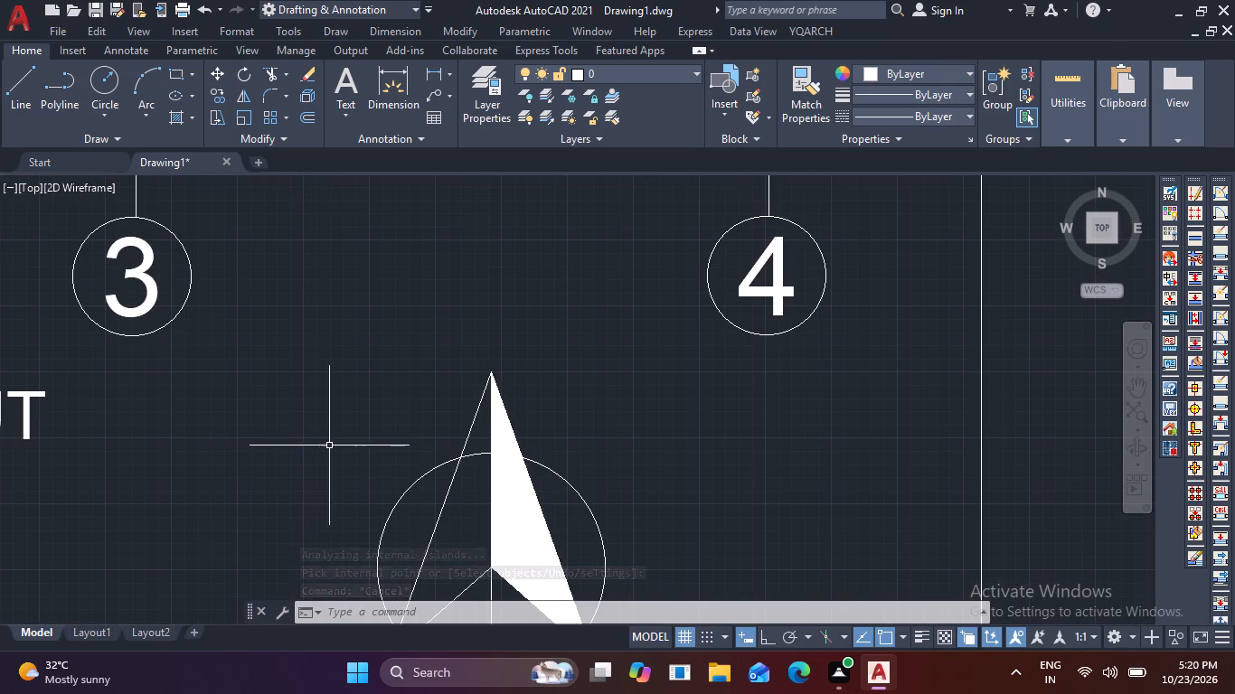
key("t")
key("r")
key("space")
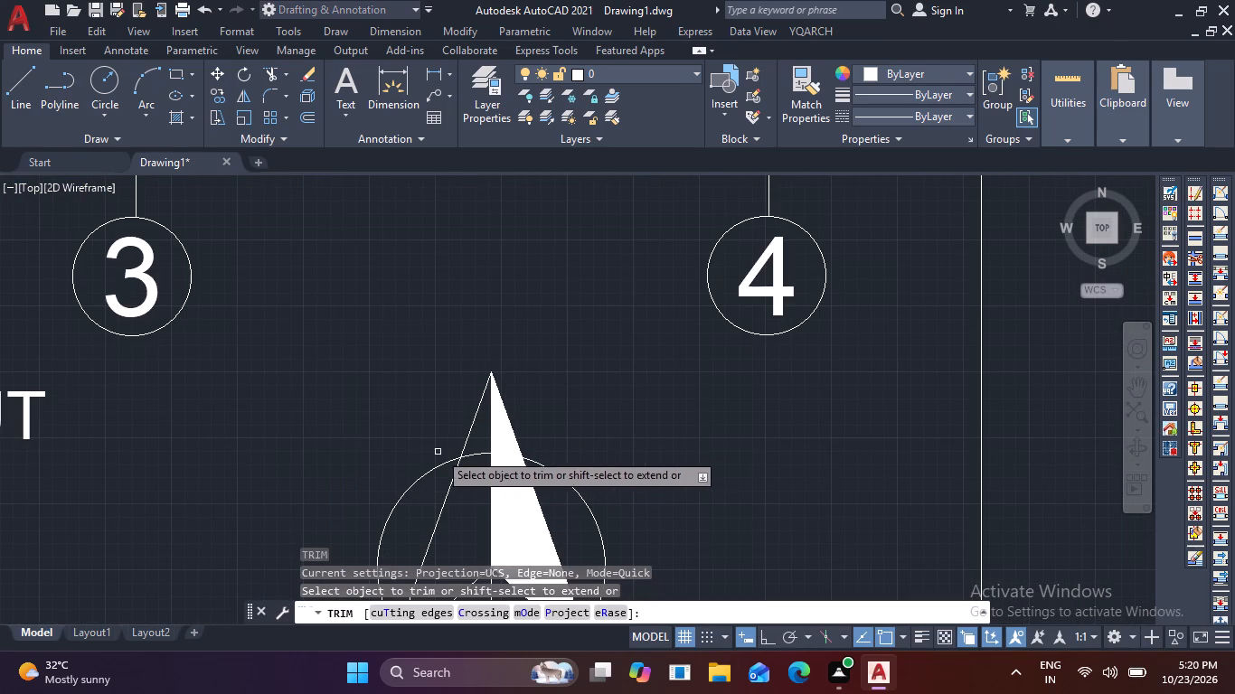
left_click(477, 454)
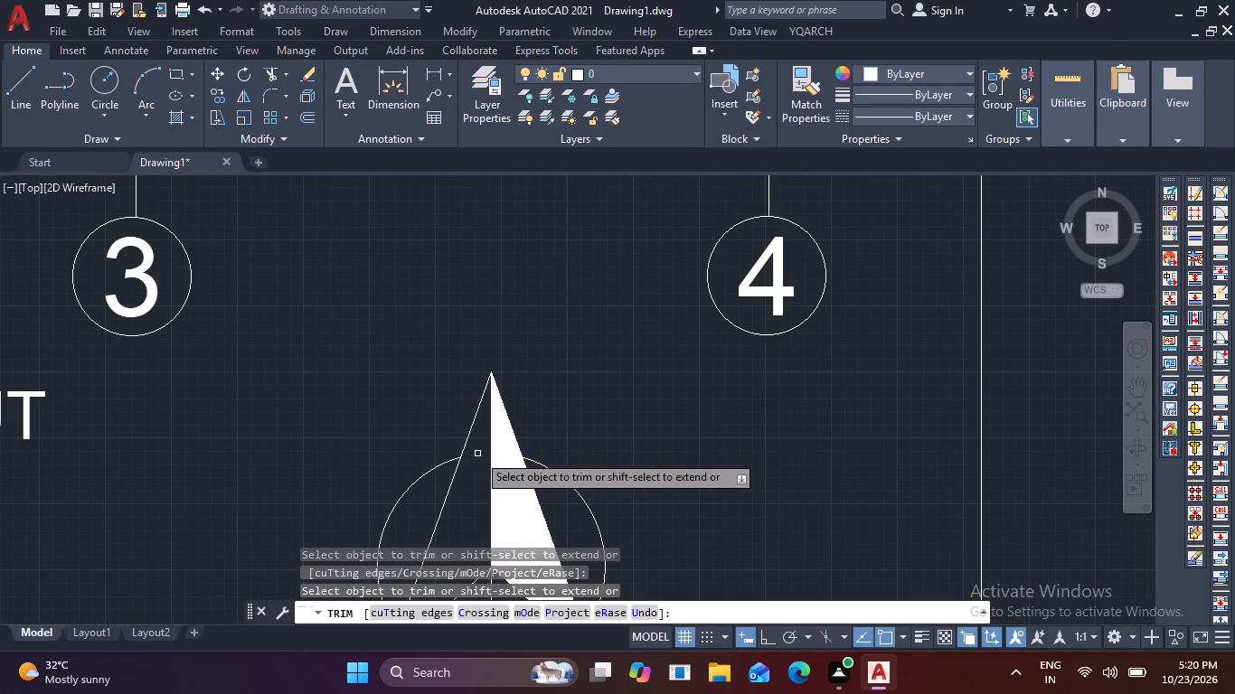
scroll(706, 371, "down", 4)
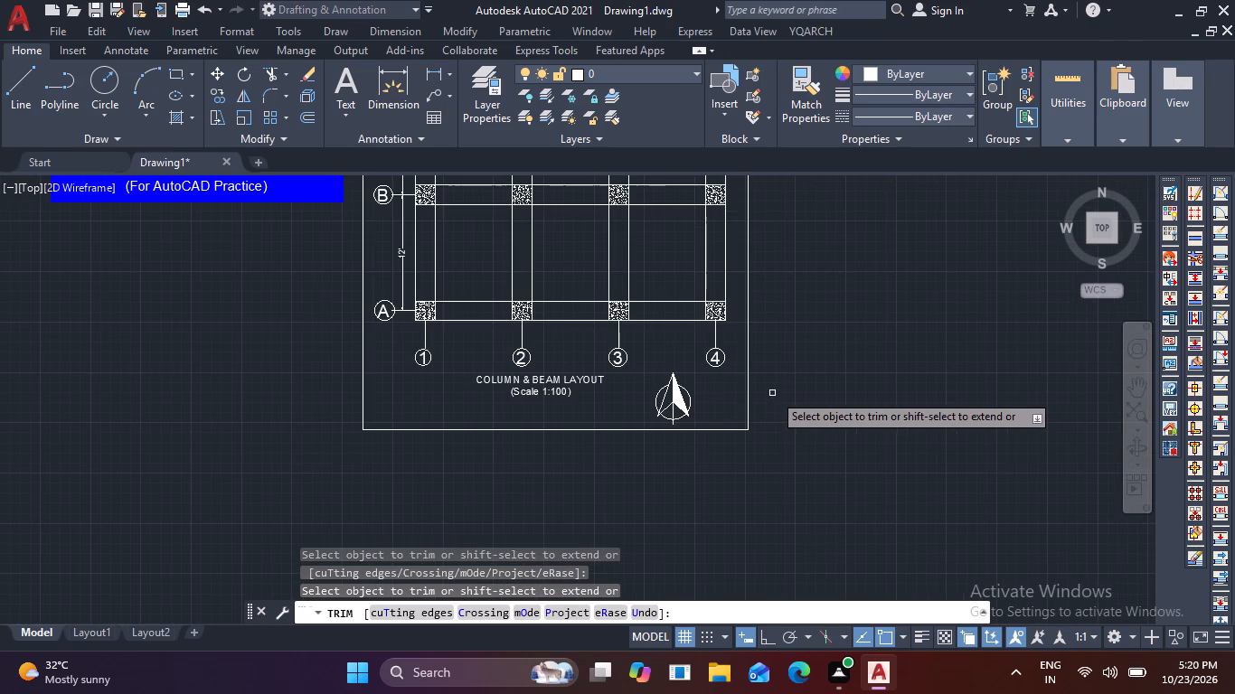
key("Escape")
key("Escape")
key("Escape")
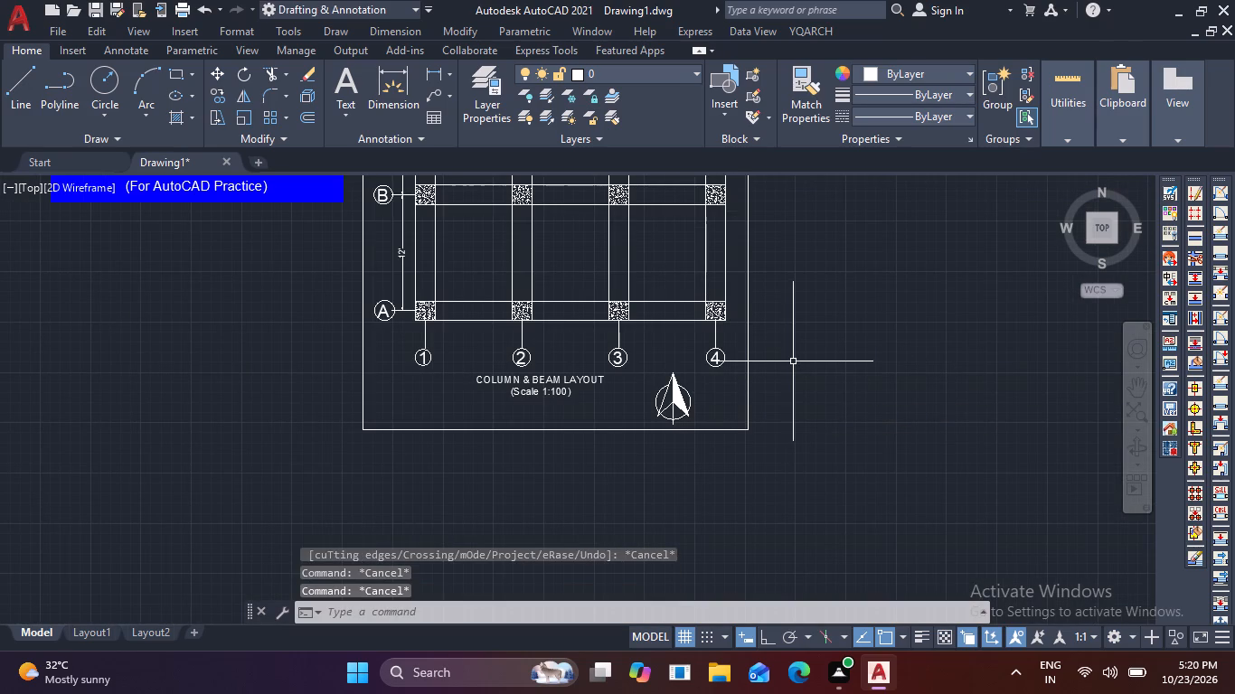
scroll(806, 346, "down", 1)
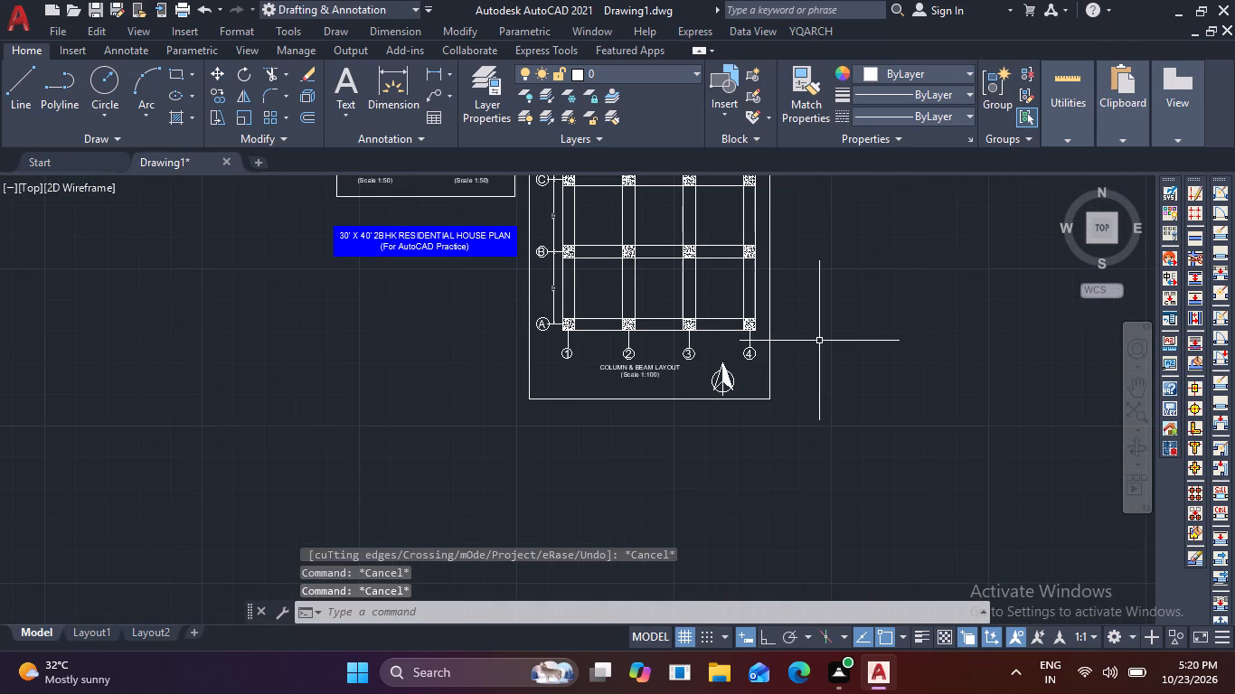
Copy the "COLUMN & BEAM LAYOUT (Scale 1:100)" title to the empty space just below the sheet border.
scroll(690, 392, "up", 3)
left_click(574, 292)
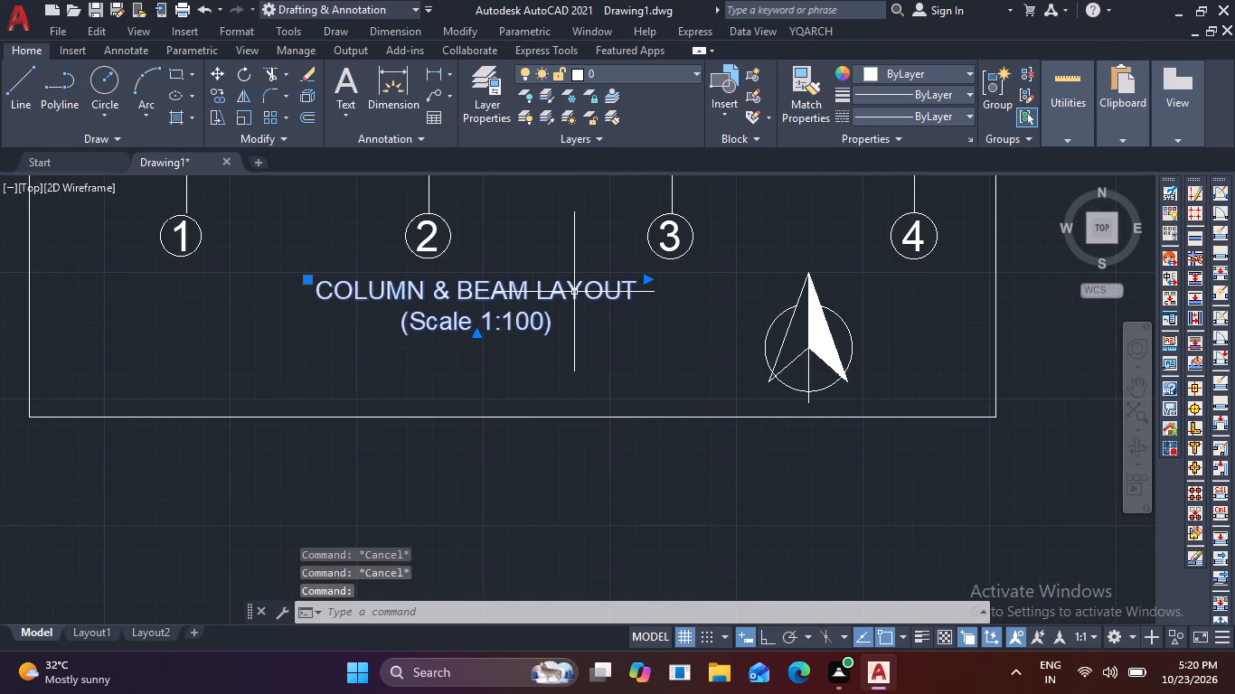
key("c")
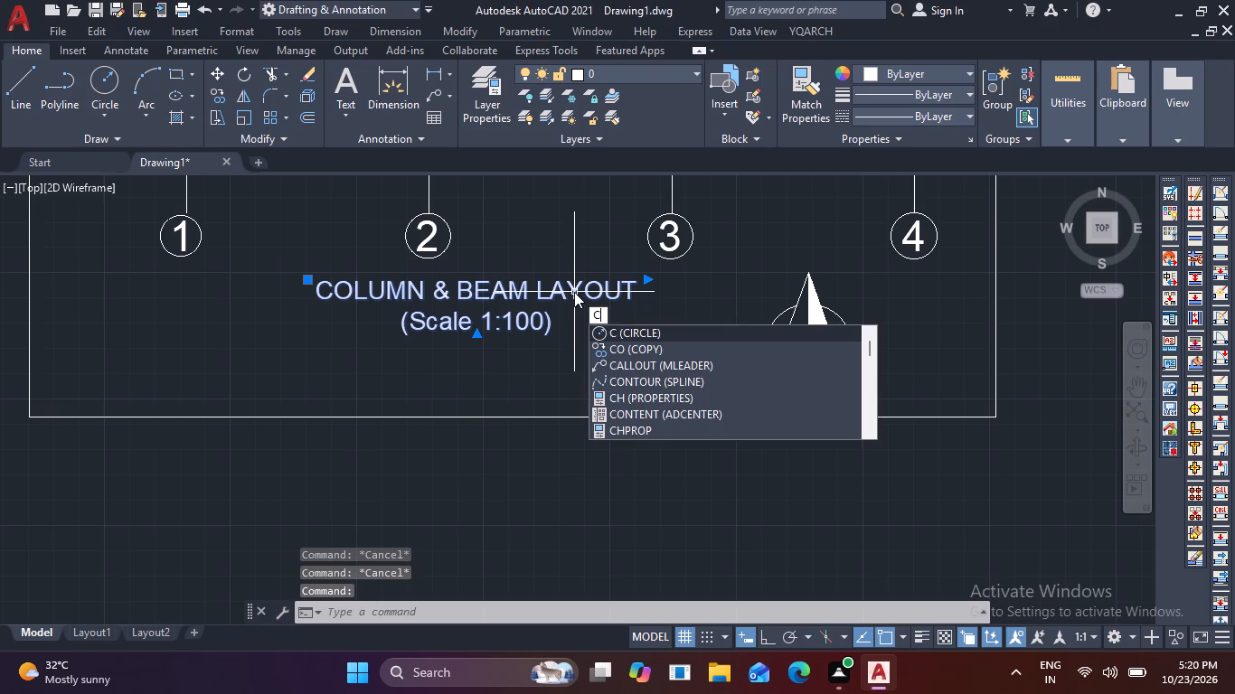
type("O")
key("space")
left_click(574, 292)
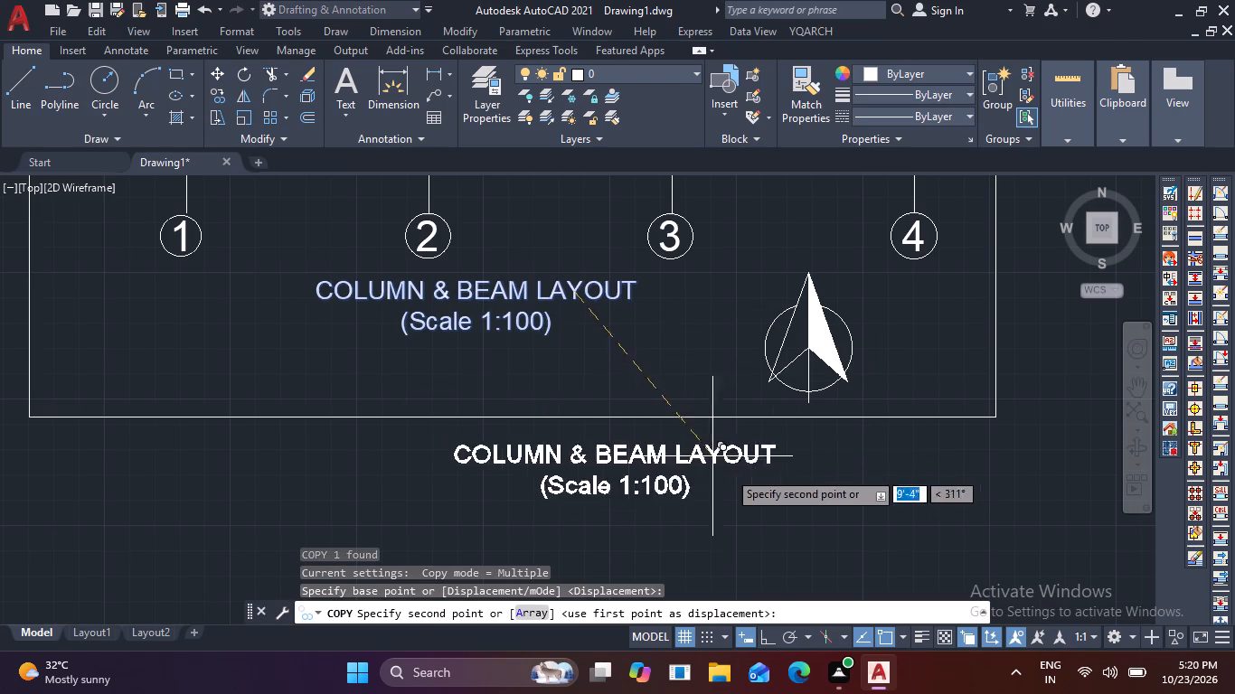
left_click(738, 508)
key("Escape")
key("Escape")
Replace the whole text of the copied title below the border with the letter N.
triple_click(738, 508)
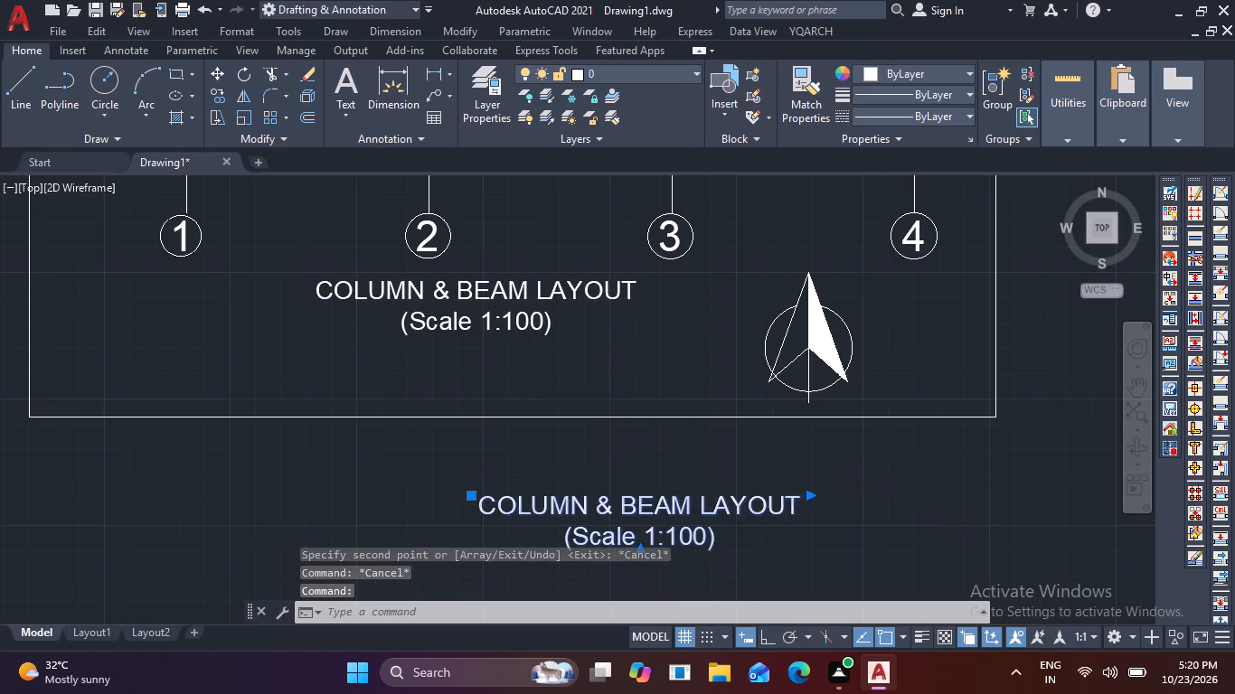
left_click(732, 543)
key("BackSpace")
key("BackSpace")
key("BackSpace")
key("BackSpace")
key("BackSpace")
key("BackSpace")
key("BackSpace")
key("BackSpace")
key("BackSpace")
key("BackSpace")
key("BackSpace")
key("BackSpace")
key("BackSpace")
key("BackSpace")
key("BackSpace")
key("BackSpace")
key("BackSpace")
key("BackSpace")
key("BackSpace")
key("BackSpace")
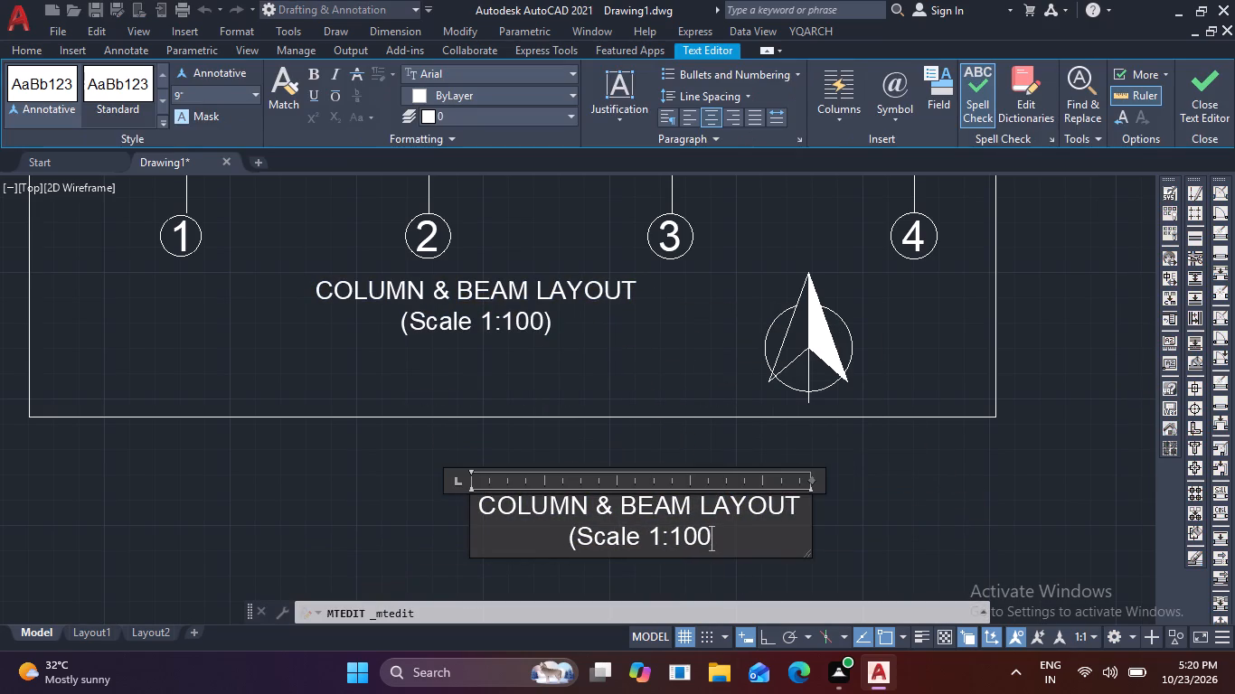
key("BackSpace")
key("BackSpace")
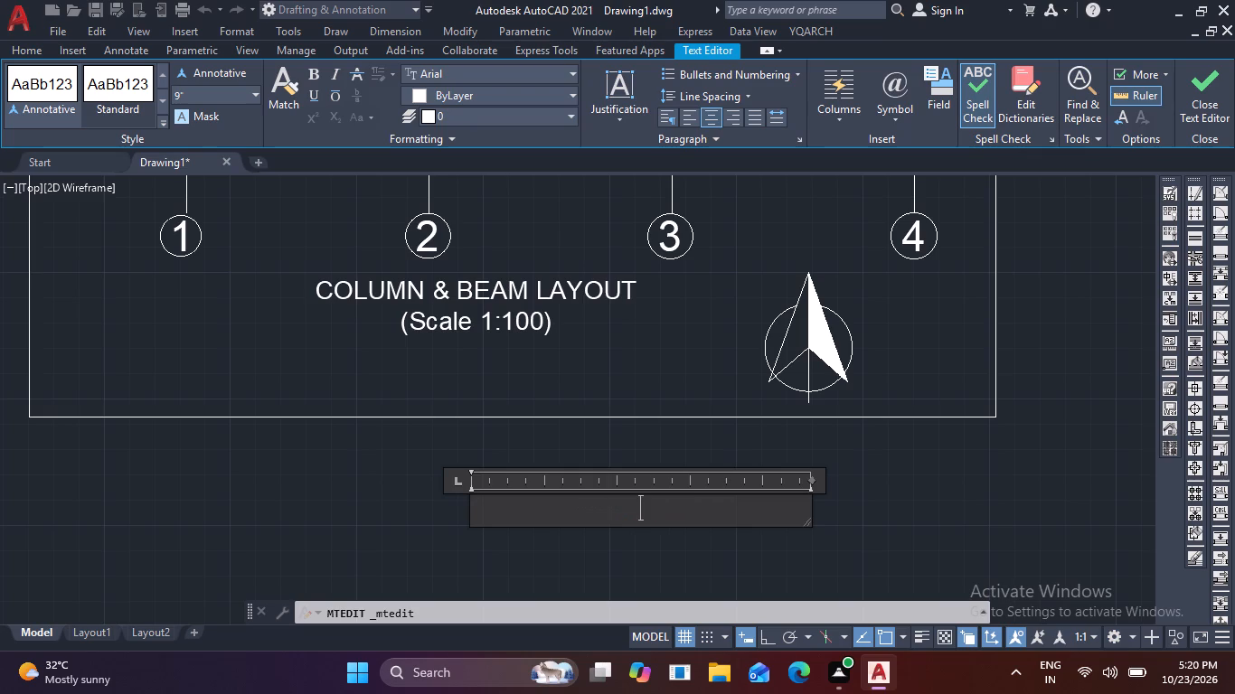
key("n")
Make the N bold and narrow its text box to fit closely around the letter.
left_click_drag(809, 480, 541, 538)
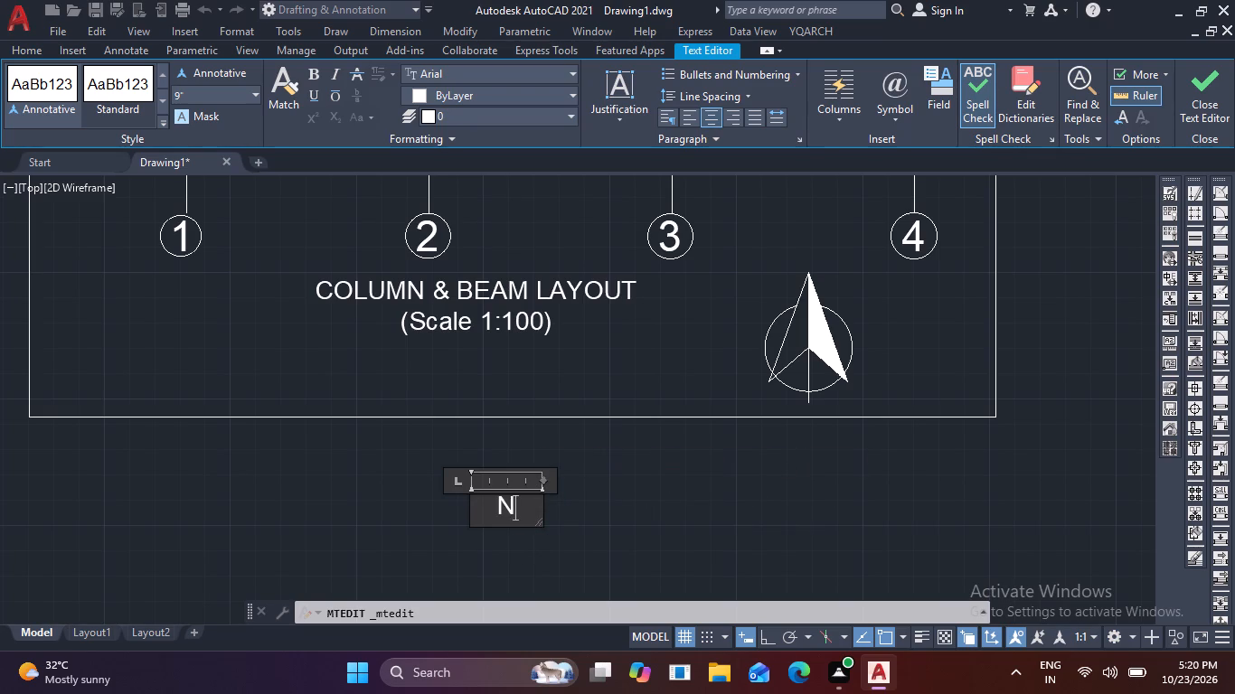
left_click_drag(530, 515, 412, 520)
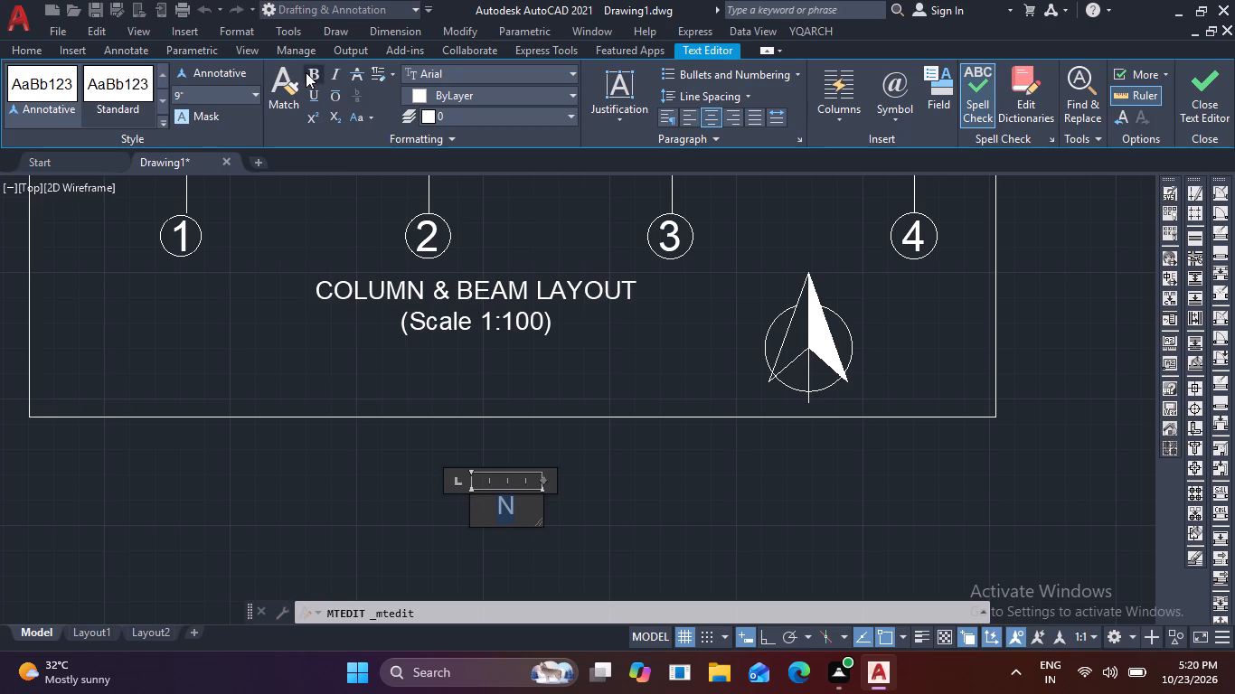
left_click(306, 72)
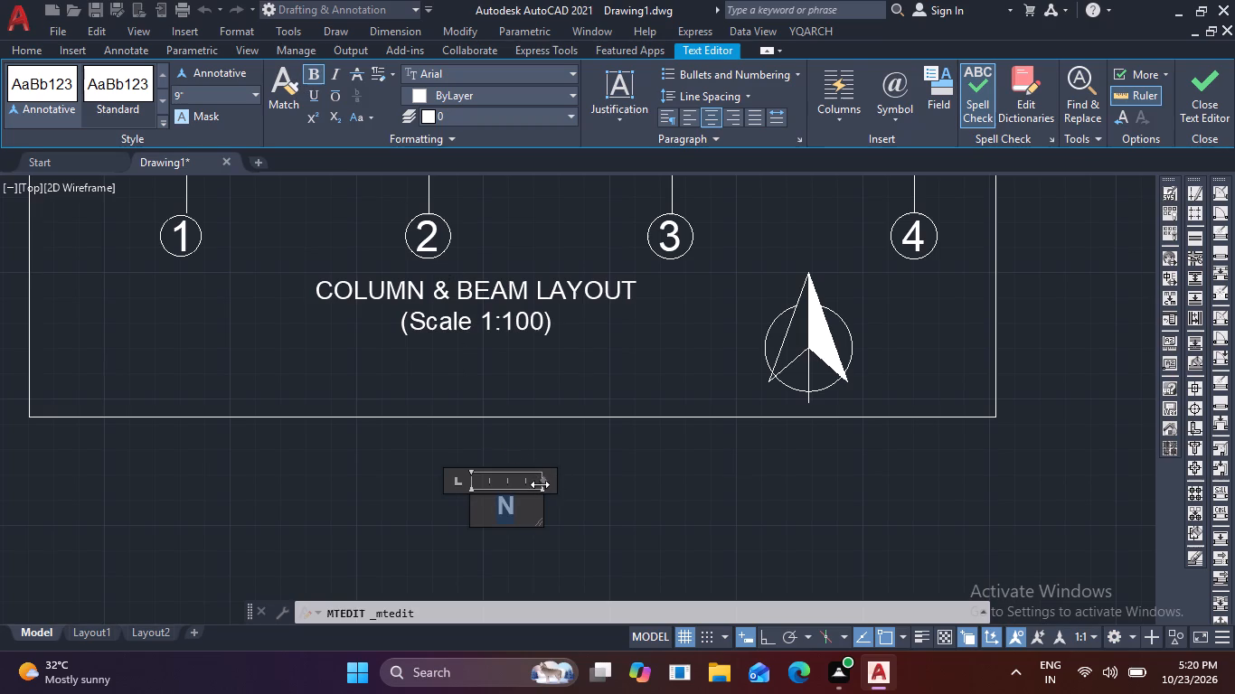
left_click_drag(542, 484, 509, 481)
left_click(561, 493)
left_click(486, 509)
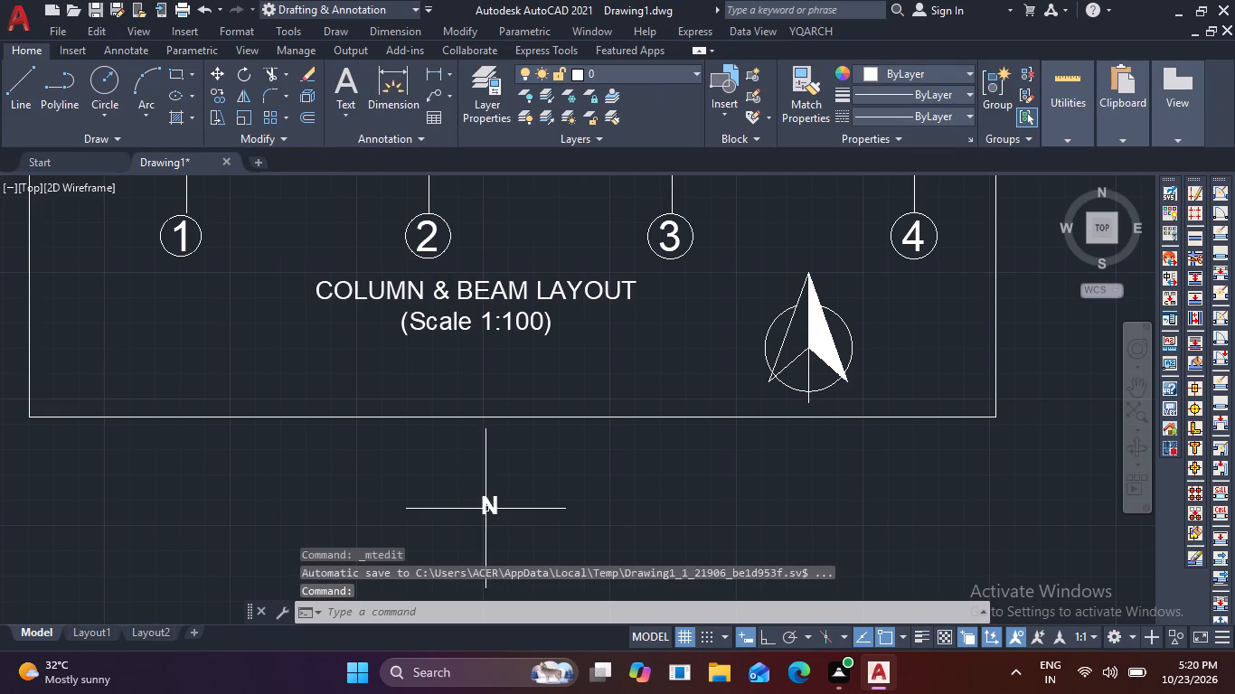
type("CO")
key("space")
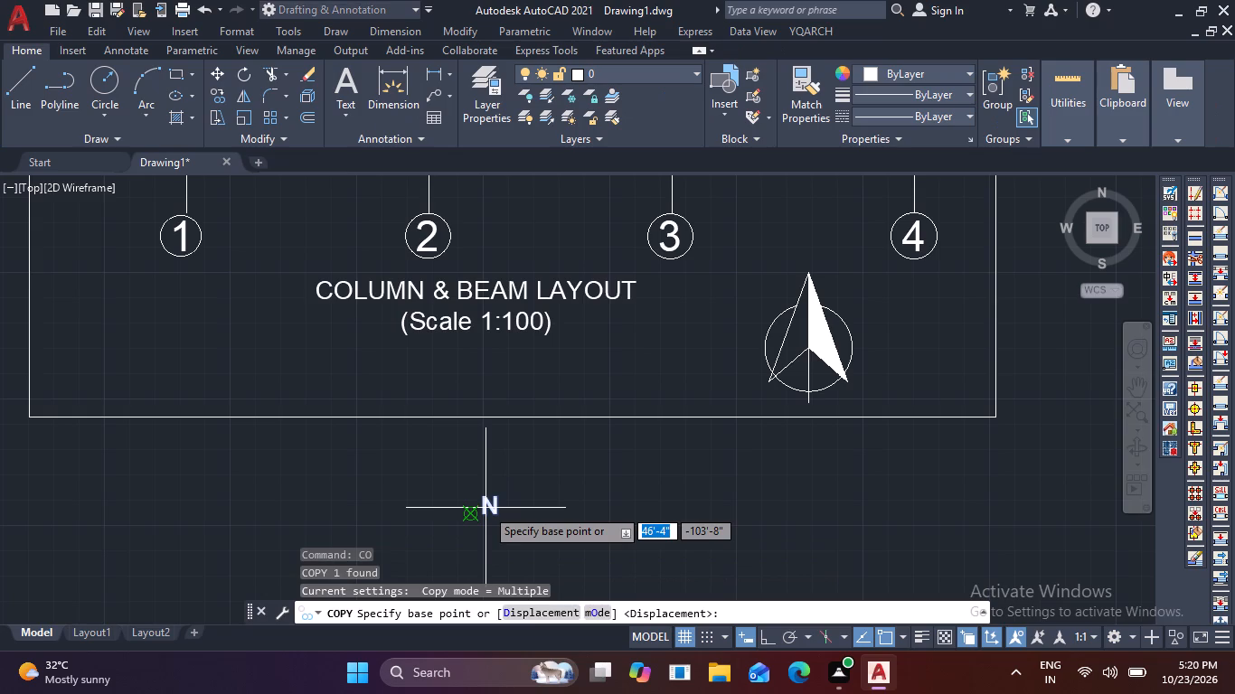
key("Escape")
Move the bold N to just above the apex of the north arrow, centred on its tip.
left_click(508, 515)
left_click(474, 492)
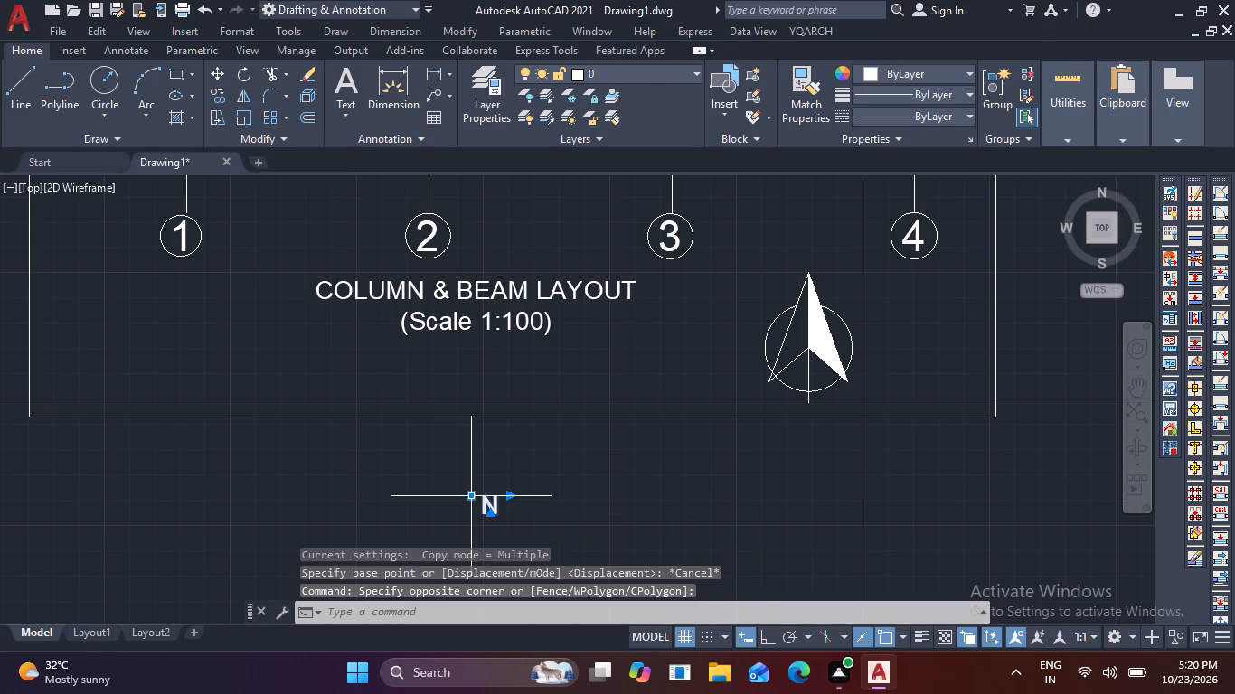
type("M")
key("space")
left_click(494, 505)
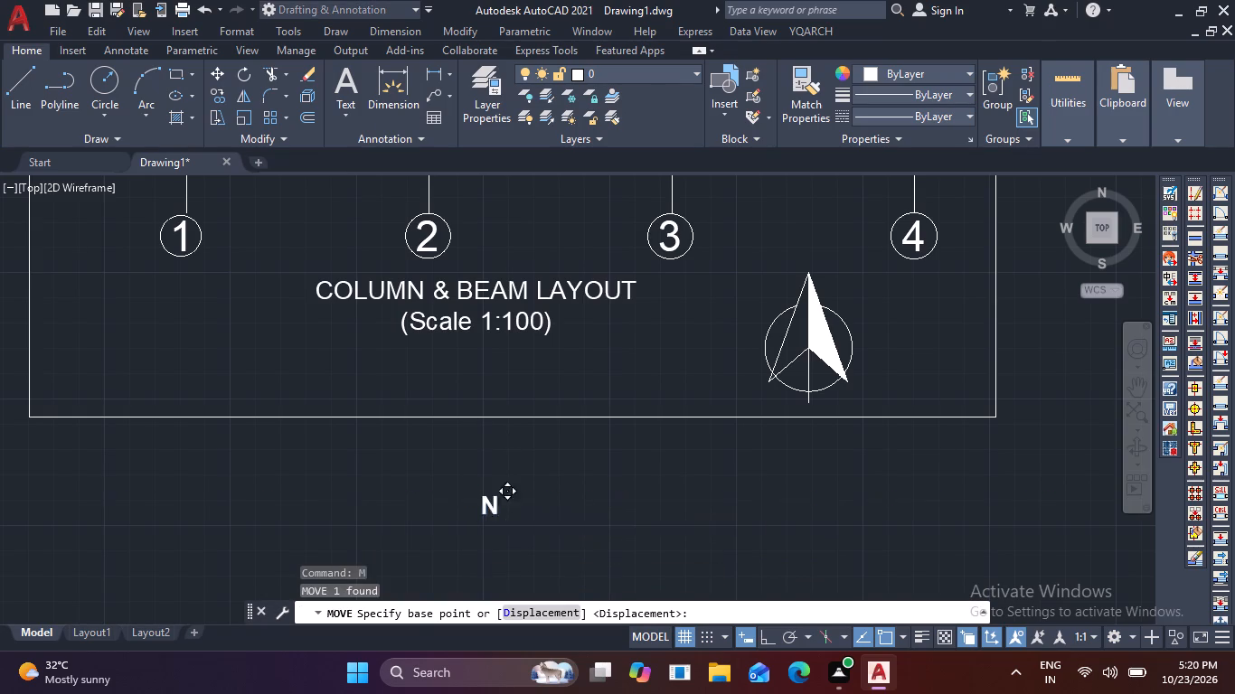
scroll(811, 259, "up", 2)
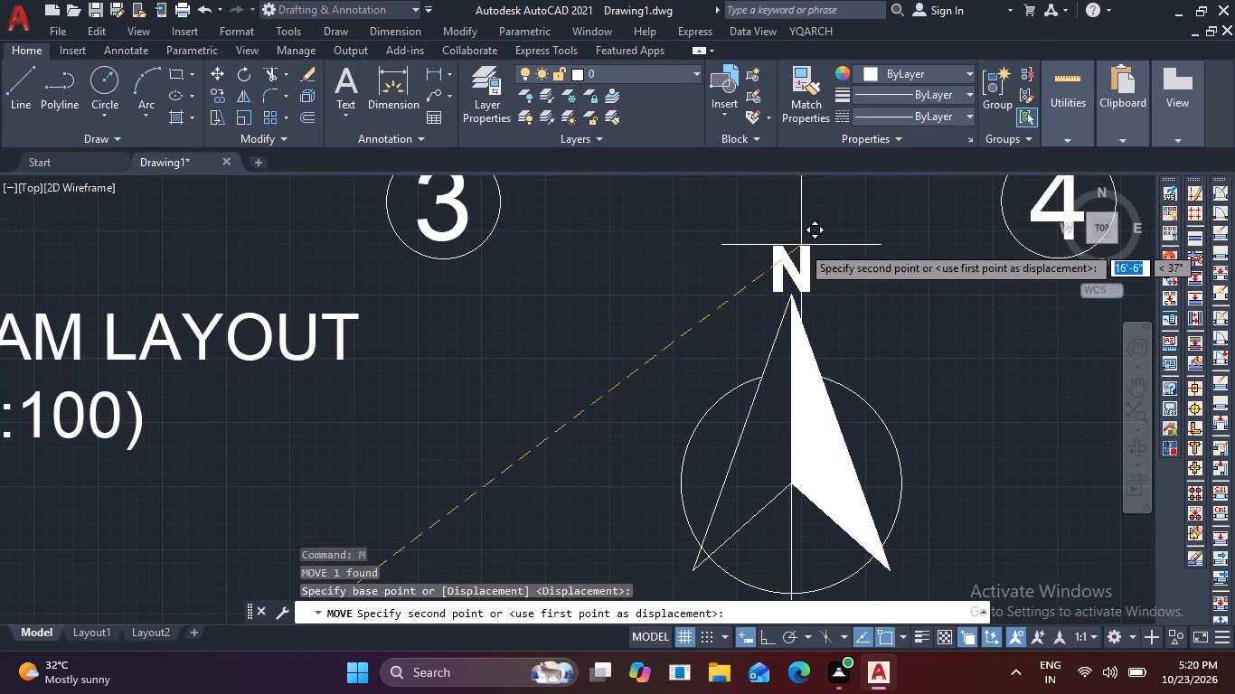
left_click(800, 239)
Look over the floor plans, building section, staircase details and column layout, including the free space beside them.
scroll(800, 239, "down", 3)
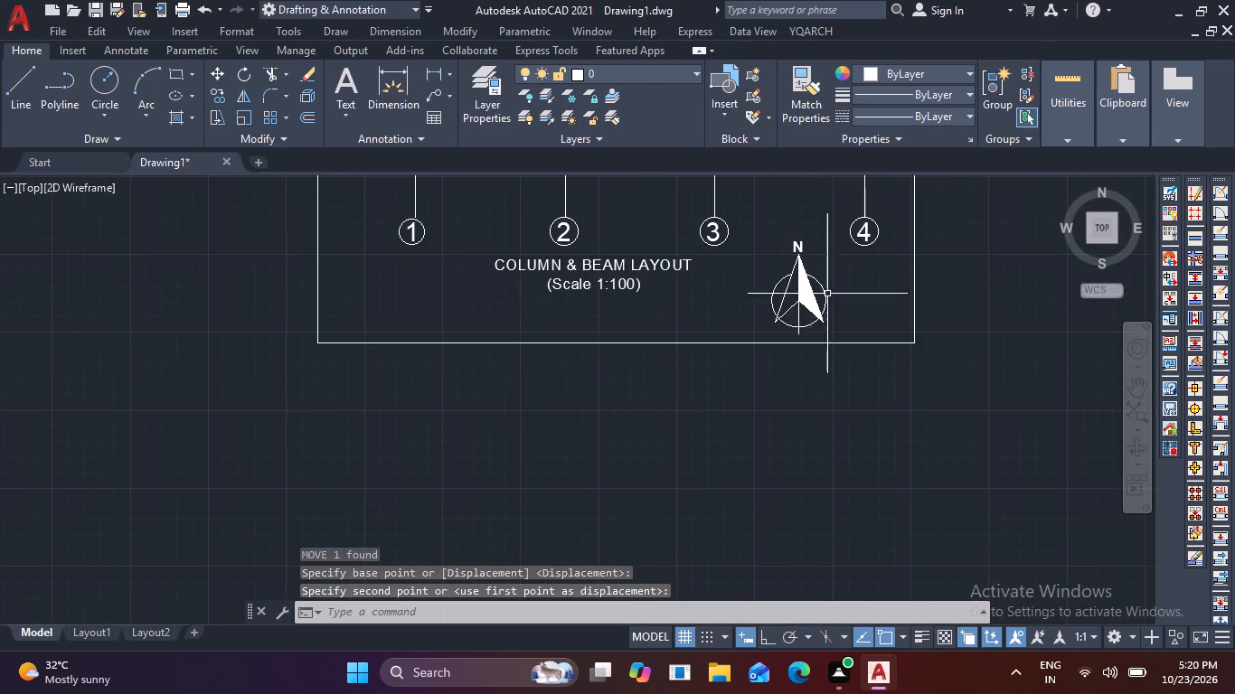
middle_click_drag(781, 380, 291, 519)
scroll(596, 344, "down", 1)
middle_click_drag(635, 295, 438, 468)
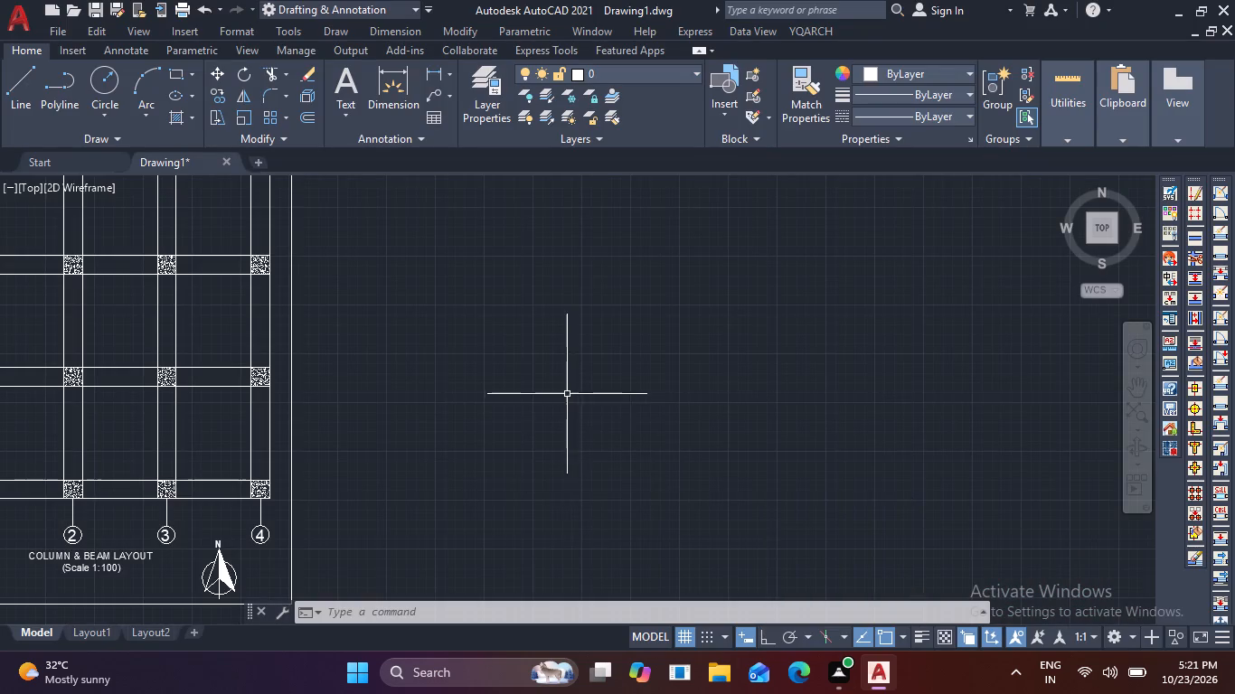
scroll(566, 393, "down", 1)
middle_click_drag(566, 393, 705, 436)
key("Escape")
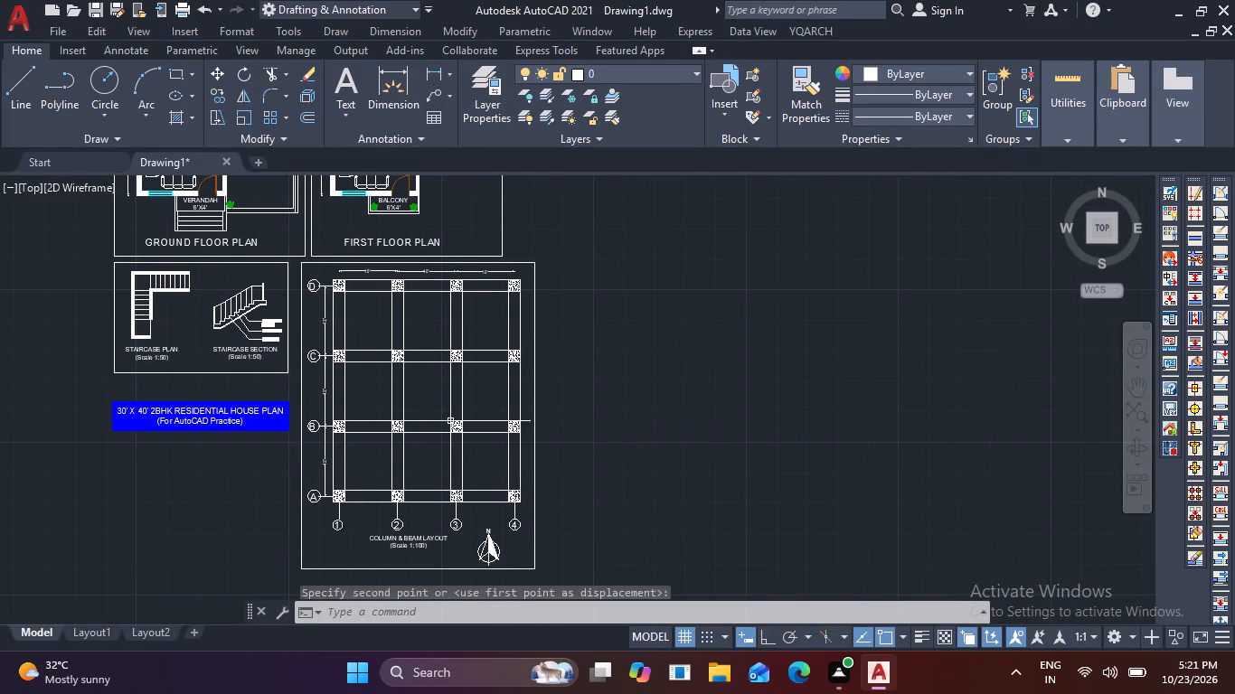
middle_click_drag(608, 296, 628, 462)
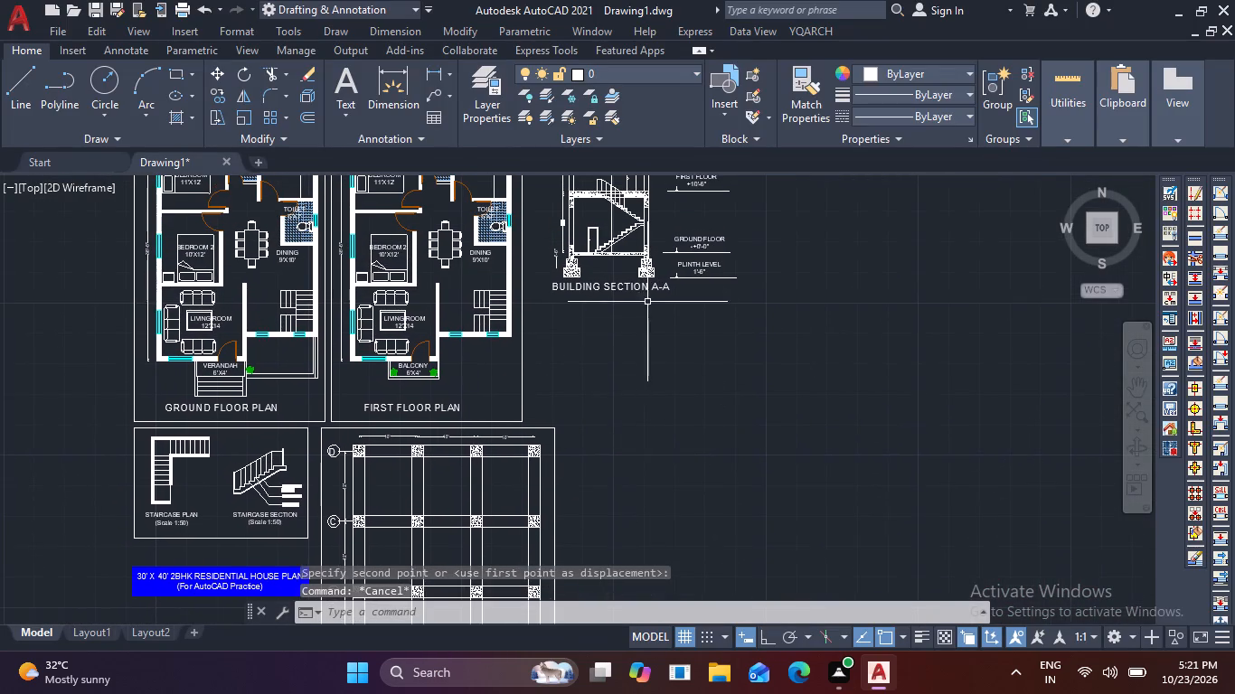
middle_click_drag(647, 302, 644, 389)
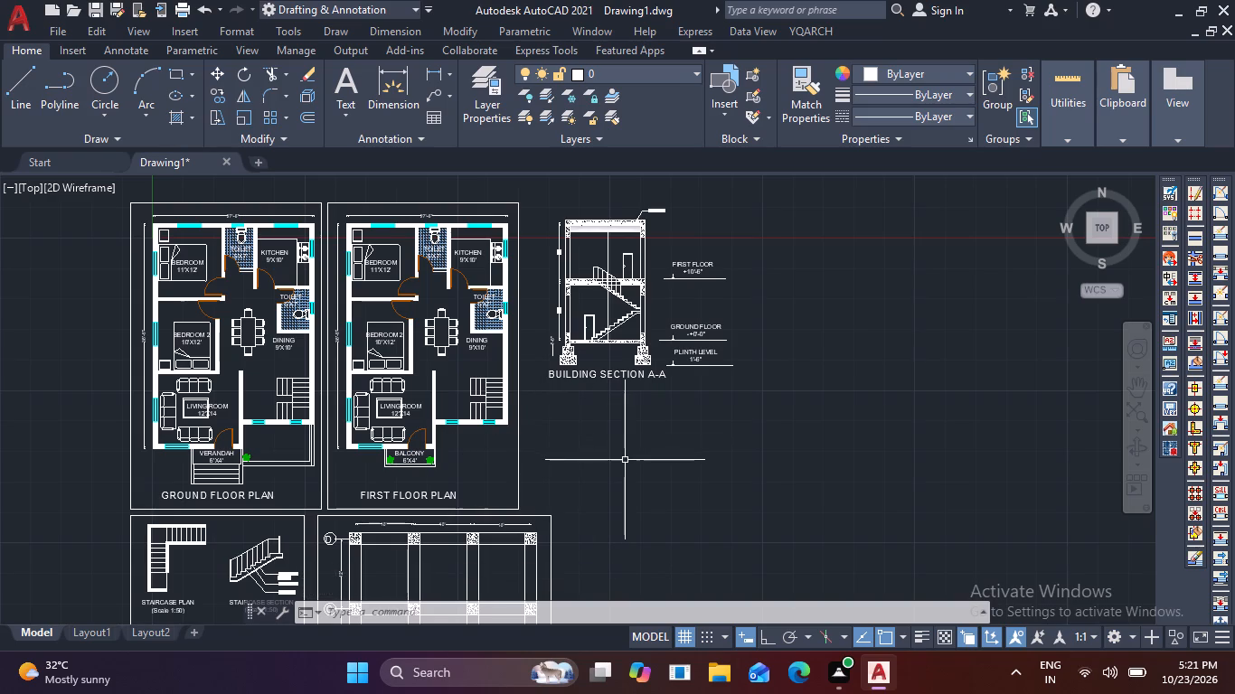
scroll(646, 496, "down", 1)
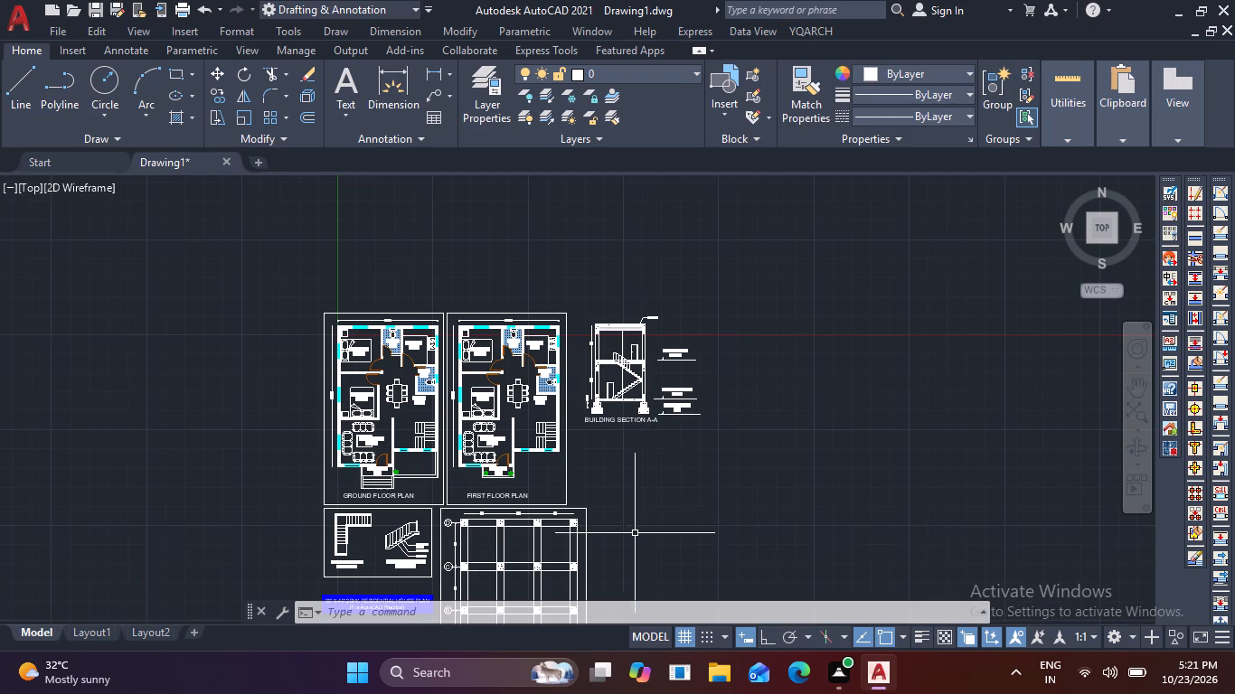
middle_click_drag(634, 533, 568, 378)
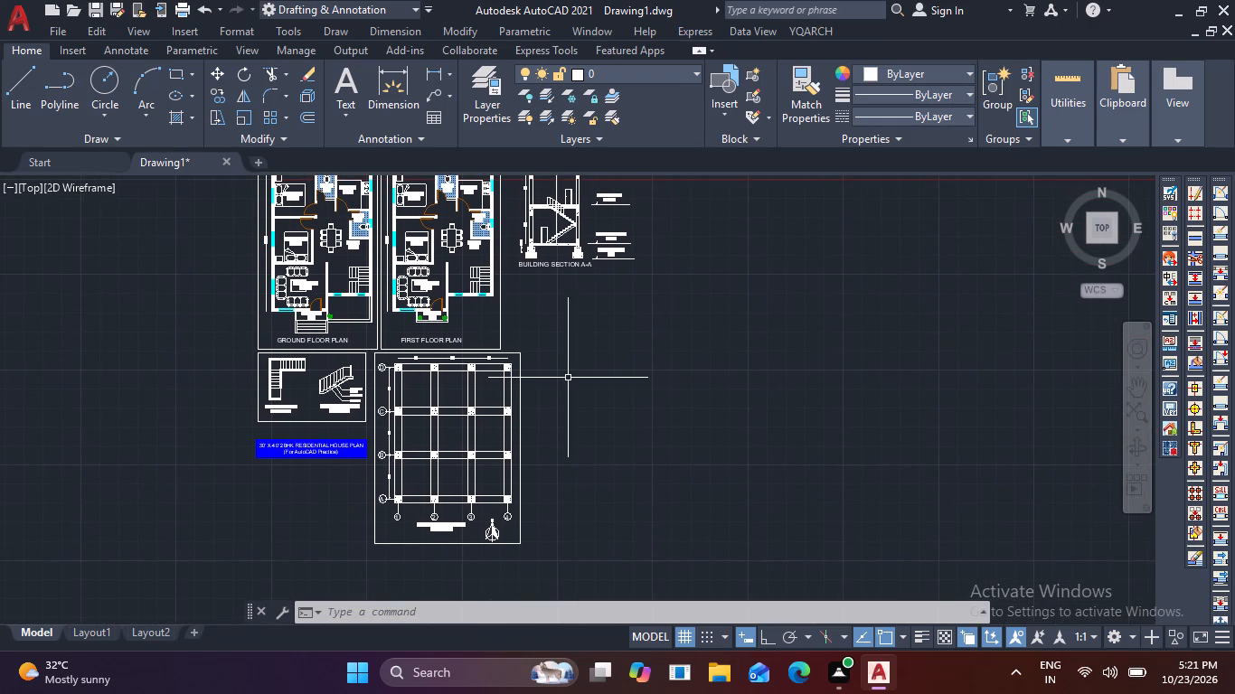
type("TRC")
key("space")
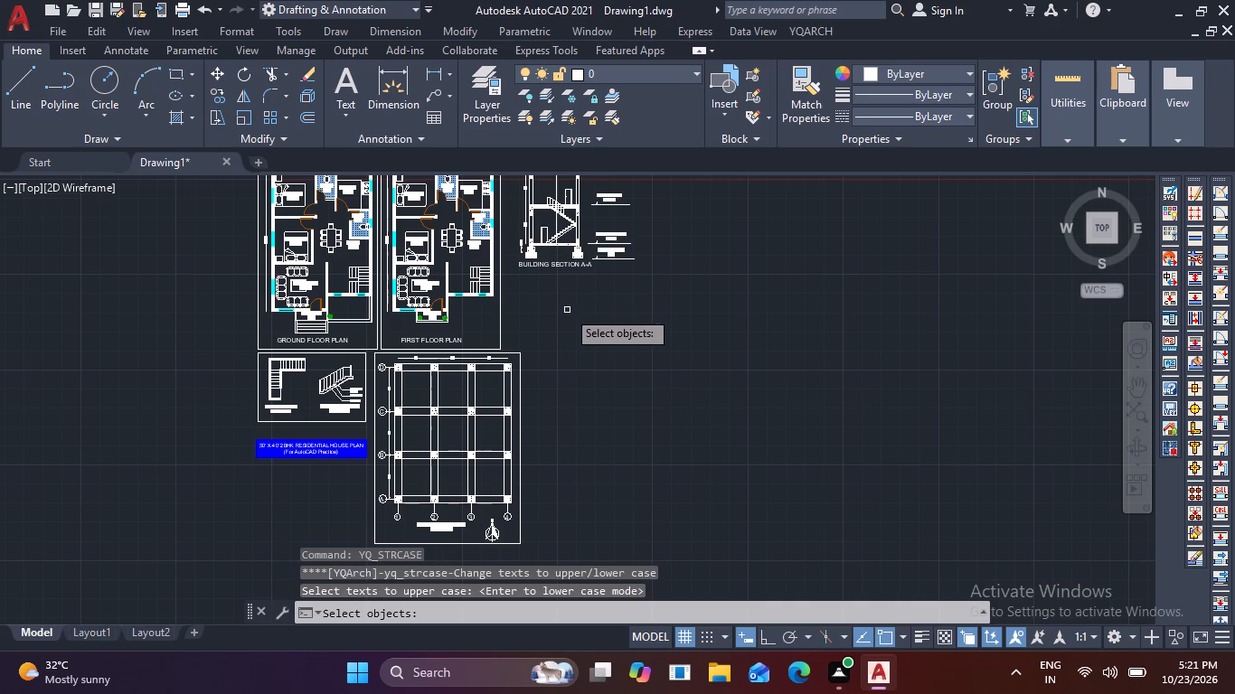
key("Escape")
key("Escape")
Draw a tall rectangle in the empty area below building section A-A, to the right of the column and beam layout sheet.
type("RE")
type("C")
key("space")
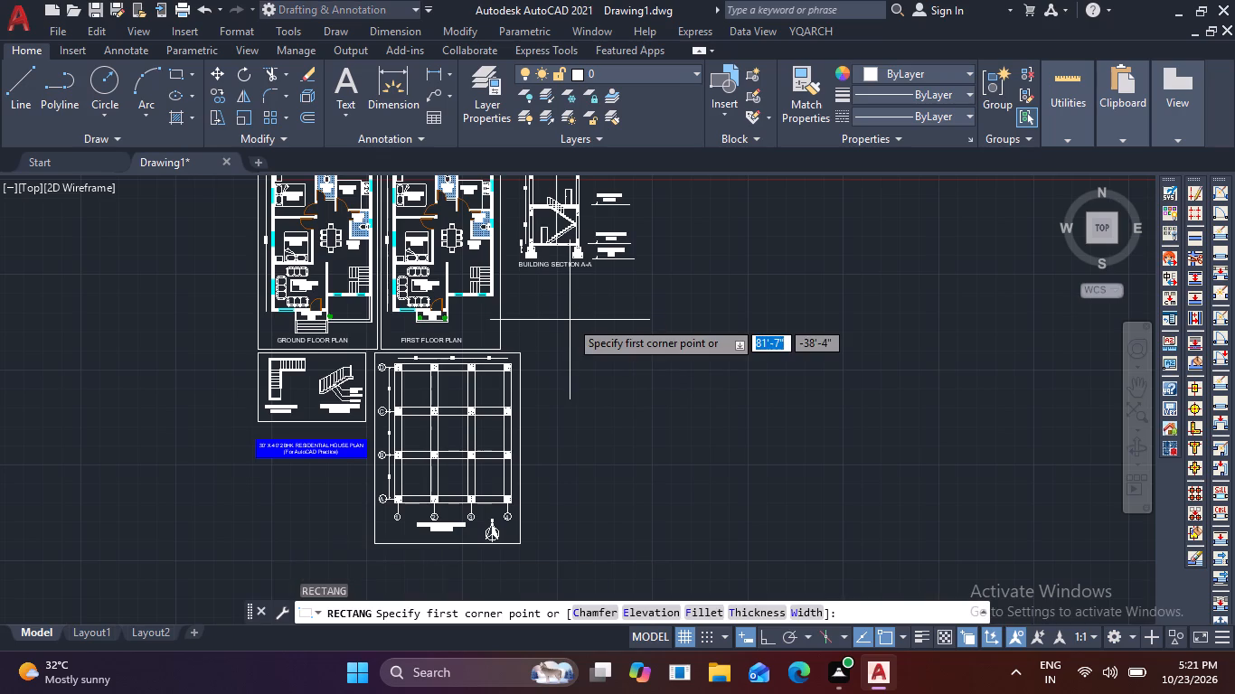
left_click(527, 295)
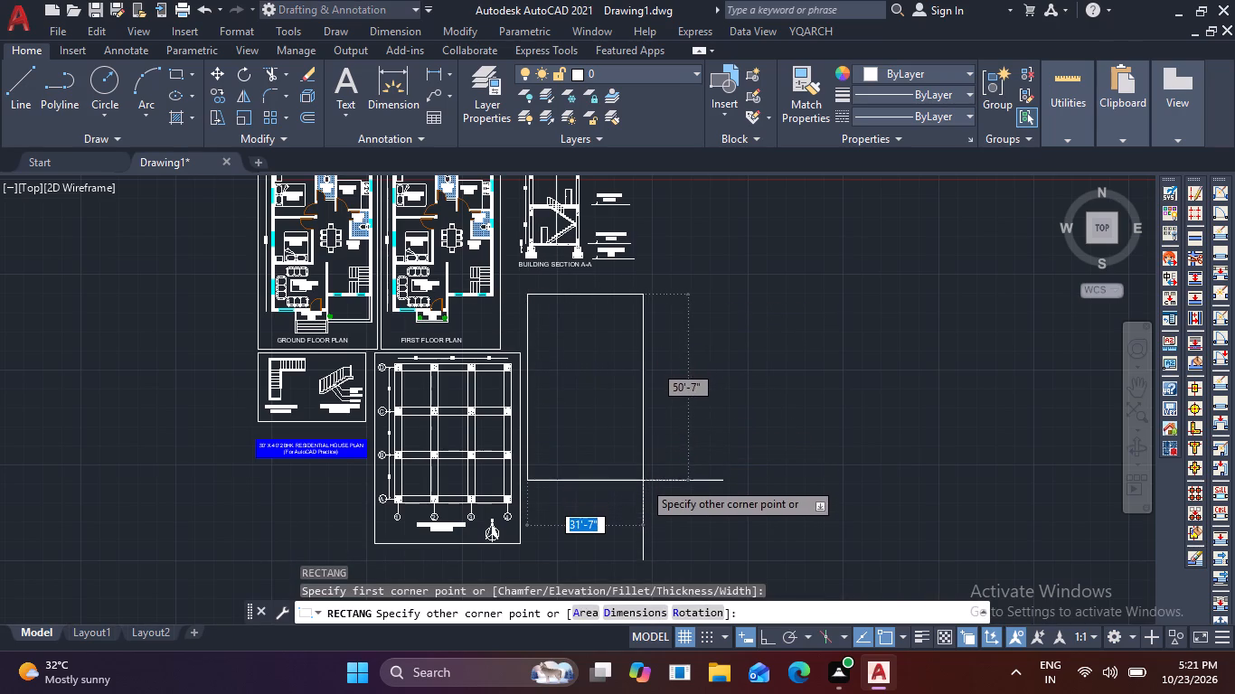
left_click(639, 493)
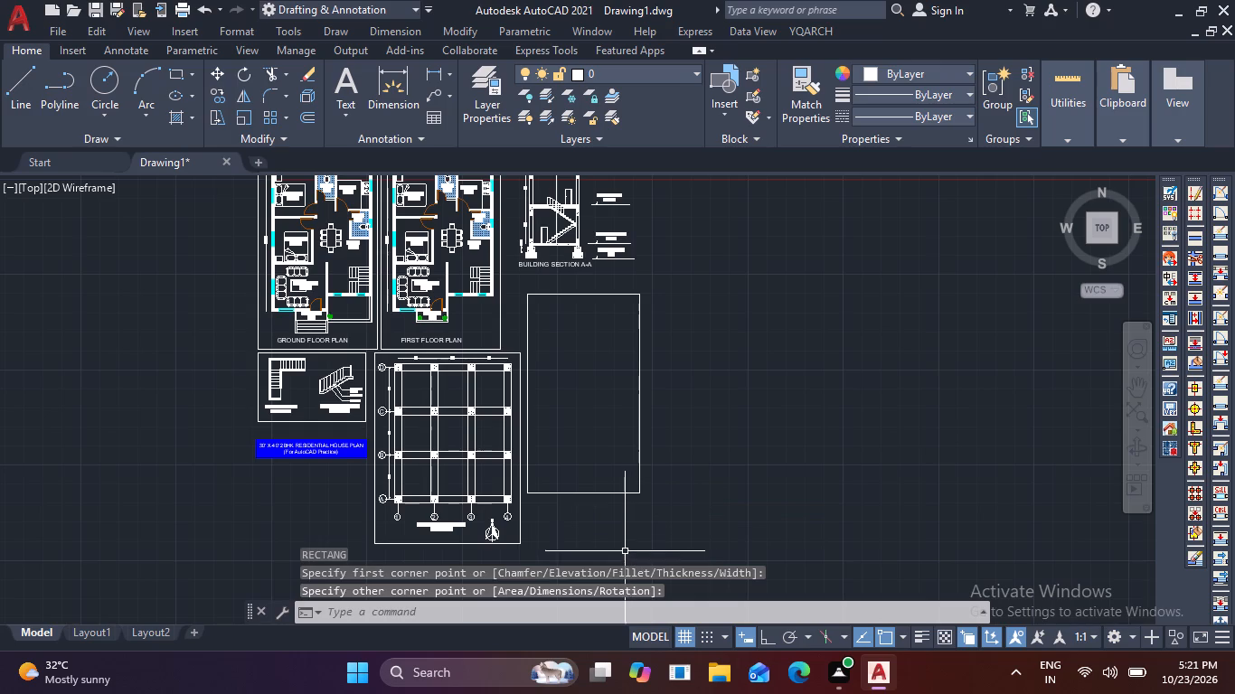
Copy the "BUILDING SECTION A-A" title to just inside the upper-left corner of the new rectangle.
scroll(547, 294, "up", 2)
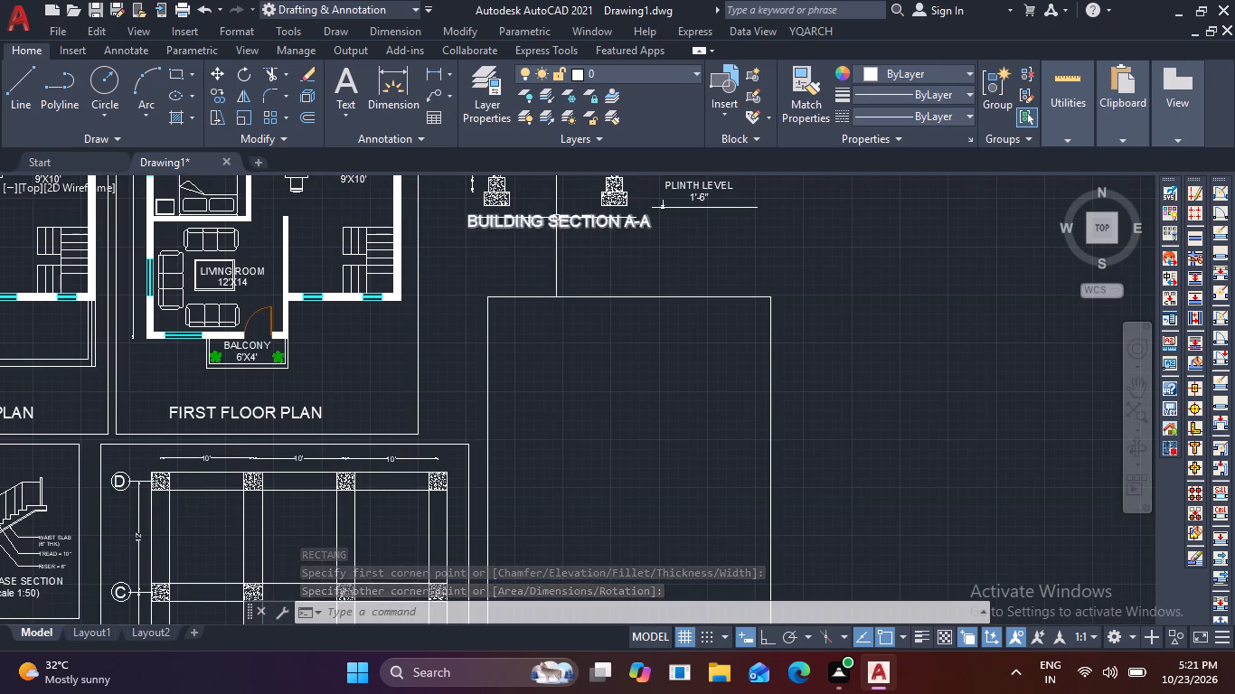
left_click(556, 217)
type("CO")
key("space")
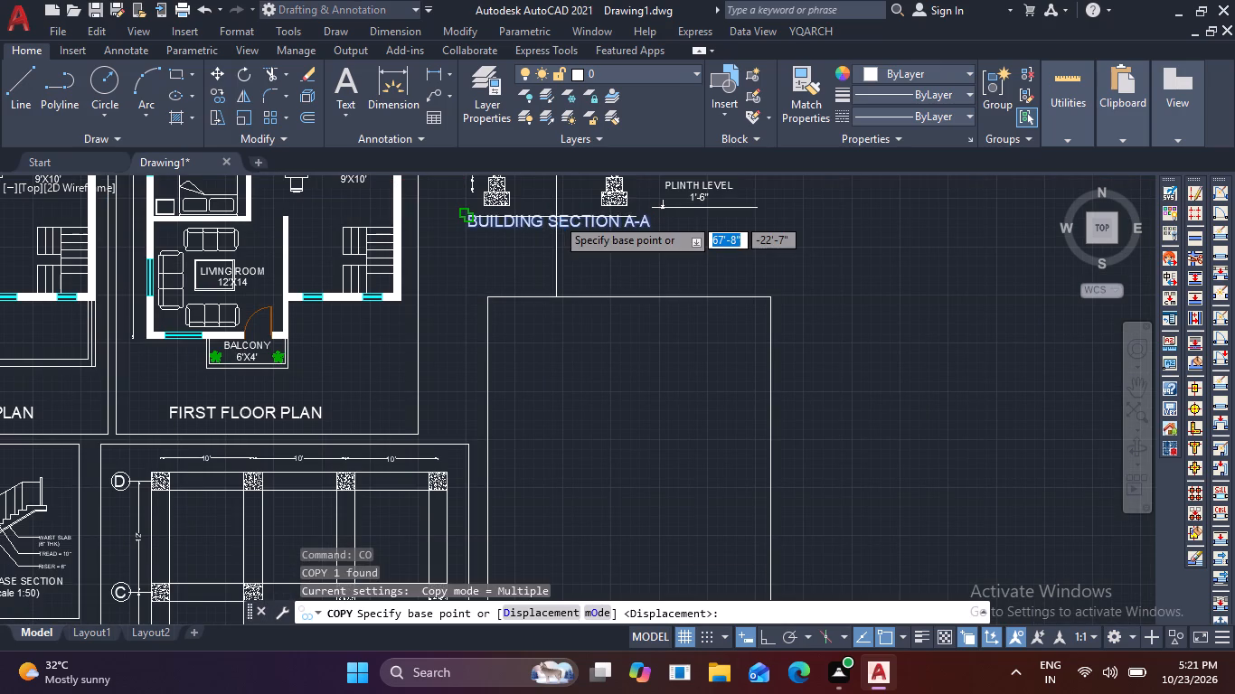
left_click(556, 217)
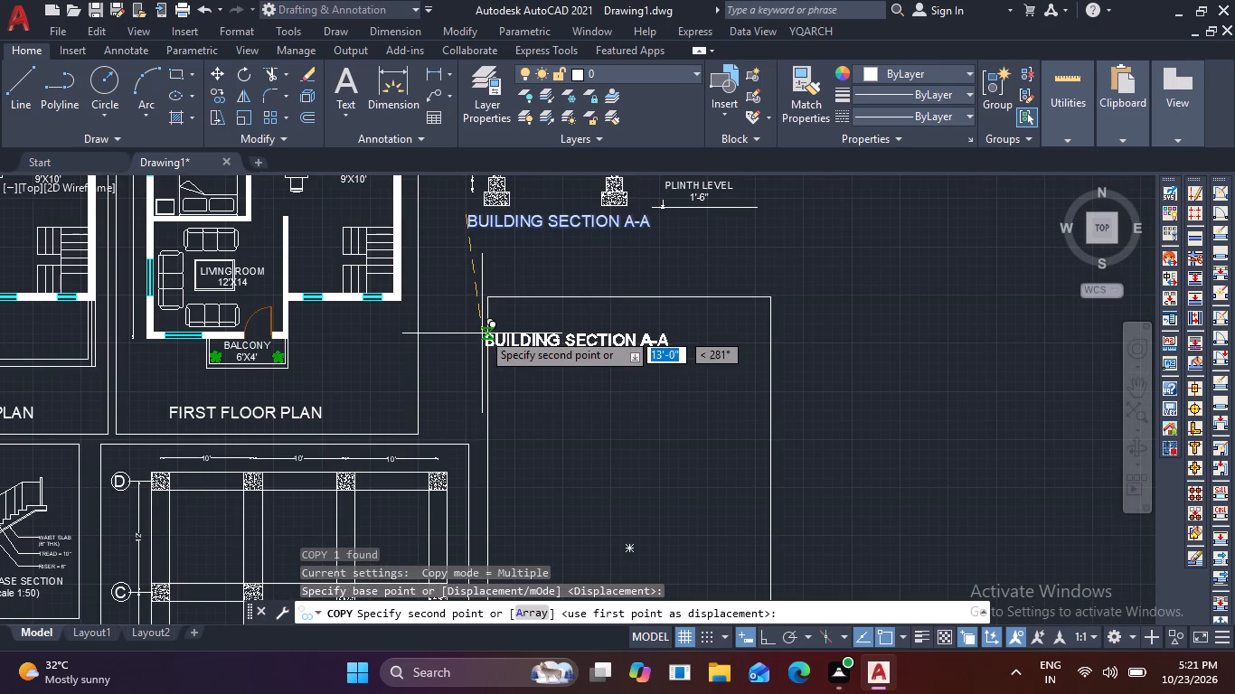
scroll(486, 326, "up", 3)
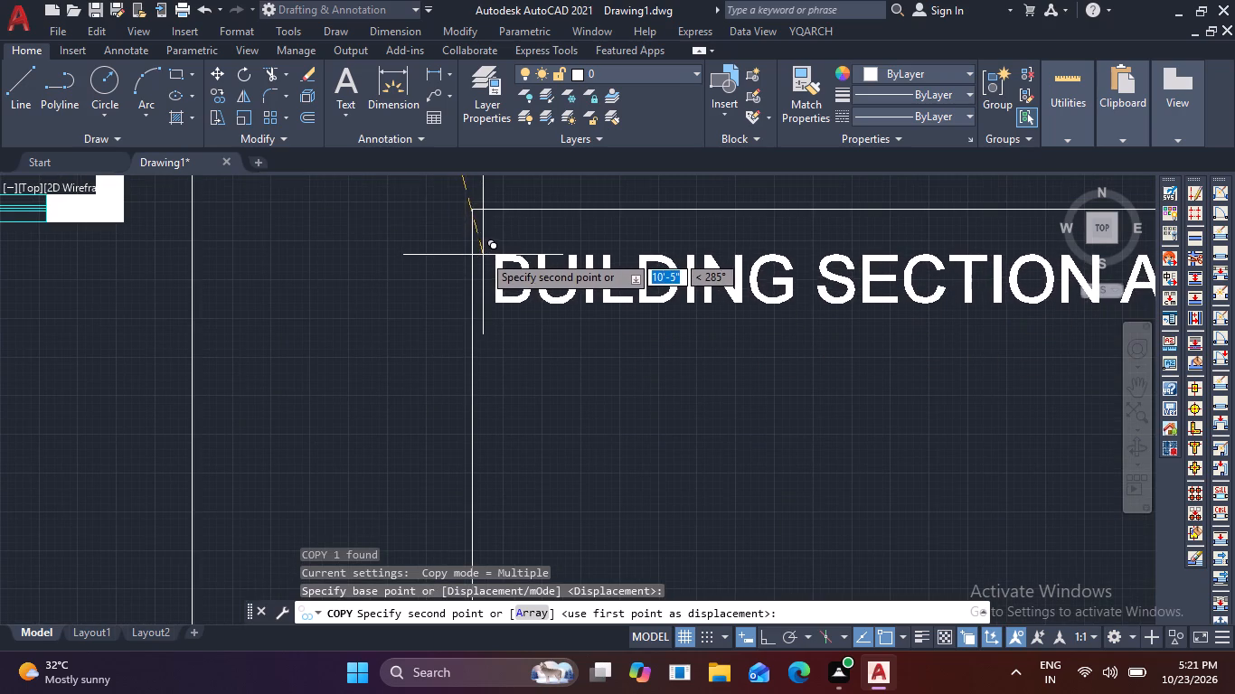
left_click(490, 244)
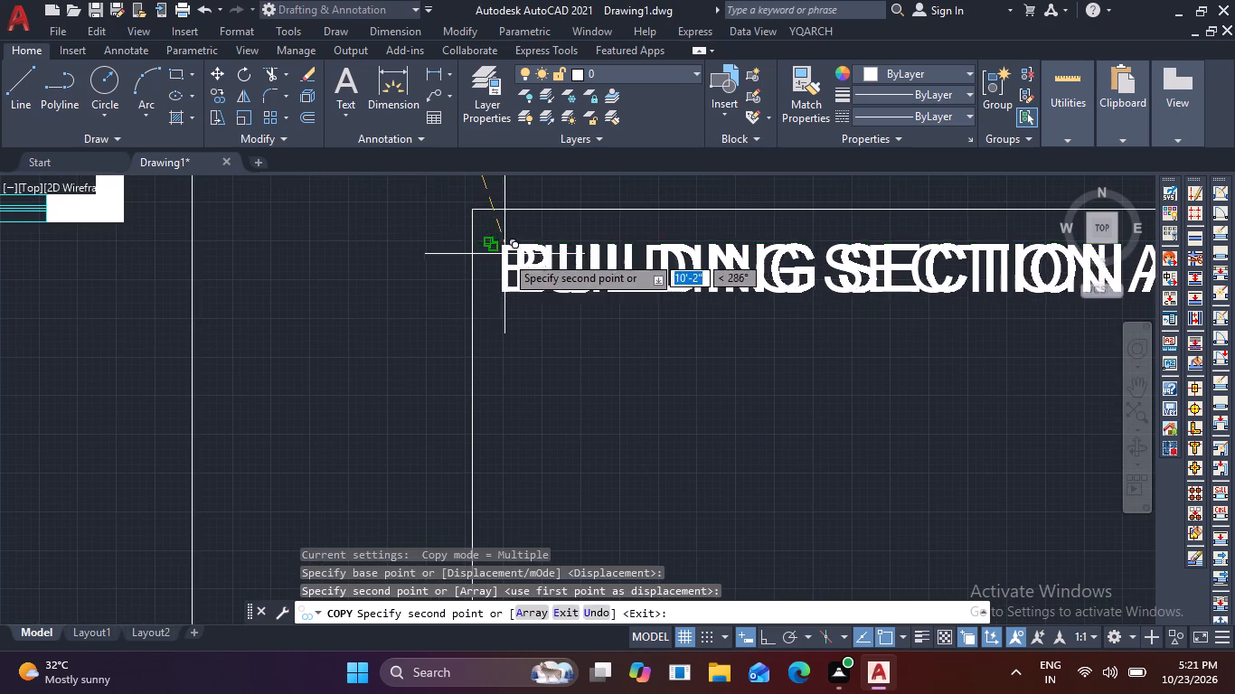
key("Escape")
scroll(515, 271, "down", 2)
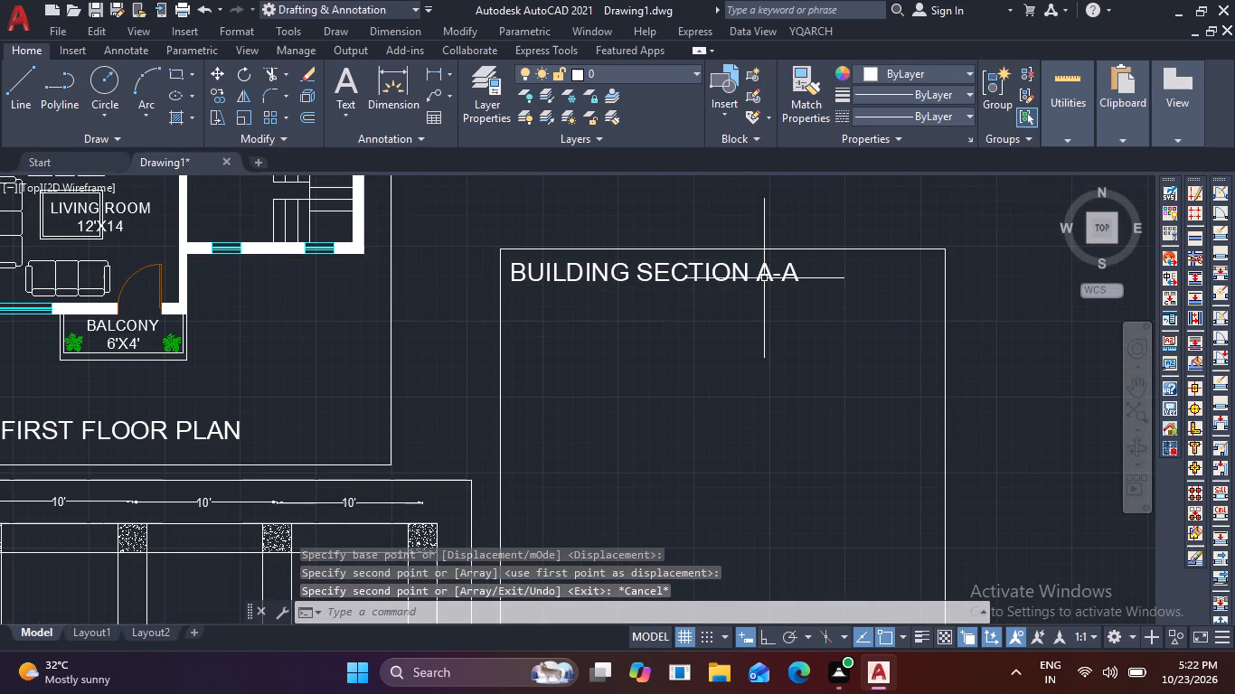
Replace the copied "BUILDING SECTION A-A" title inside the new rectangle with "ROOM SIZES".
double_click(763, 275)
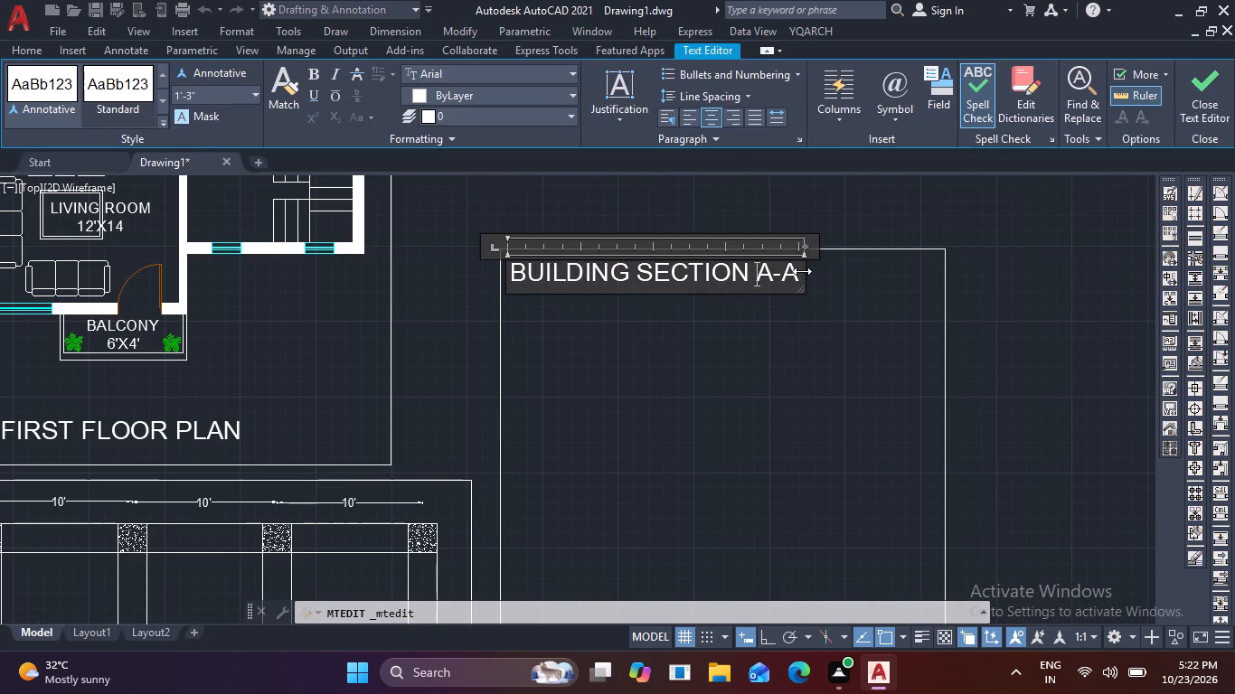
left_click(796, 271)
key("BackSpace")
key("BackSpace")
key("BackSpace")
key("BackSpace")
key("BackSpace")
key("BackSpace")
key("BackSpace")
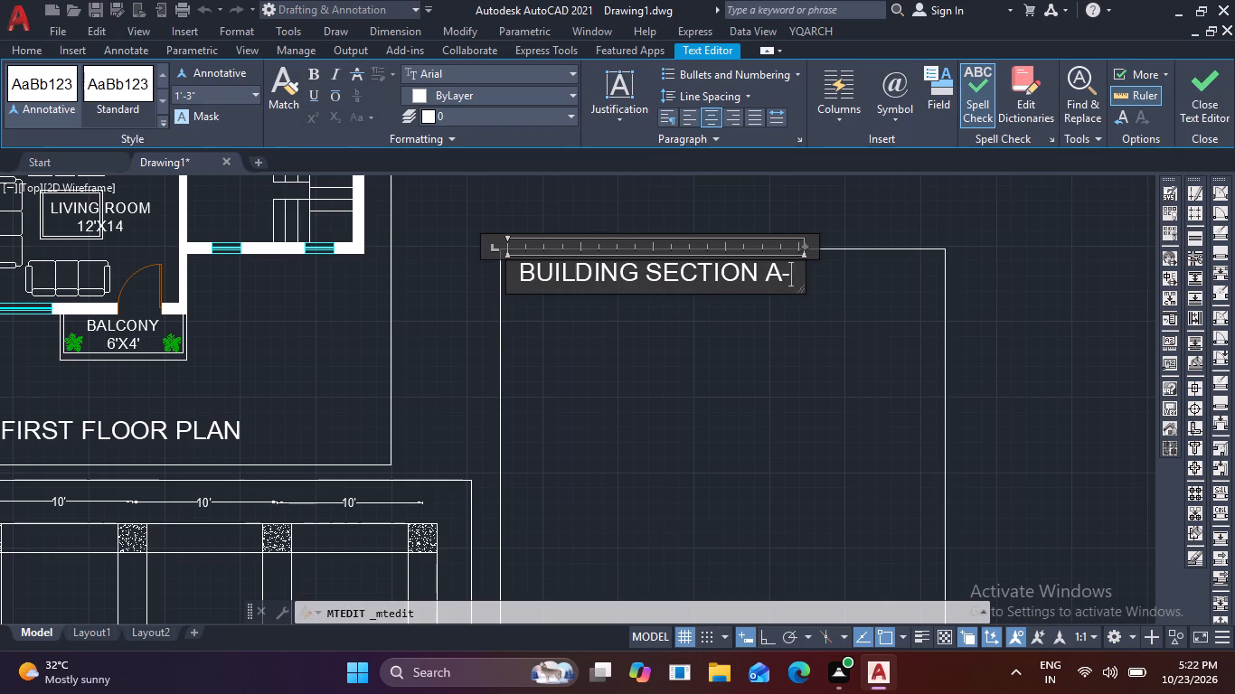
key("BackSpace")
key("BackSpace")
key("BackSpace")
key("BackSpace")
key("BackSpace")
key("BackSpace")
key("BackSpace")
key("BackSpace")
key("BackSpace")
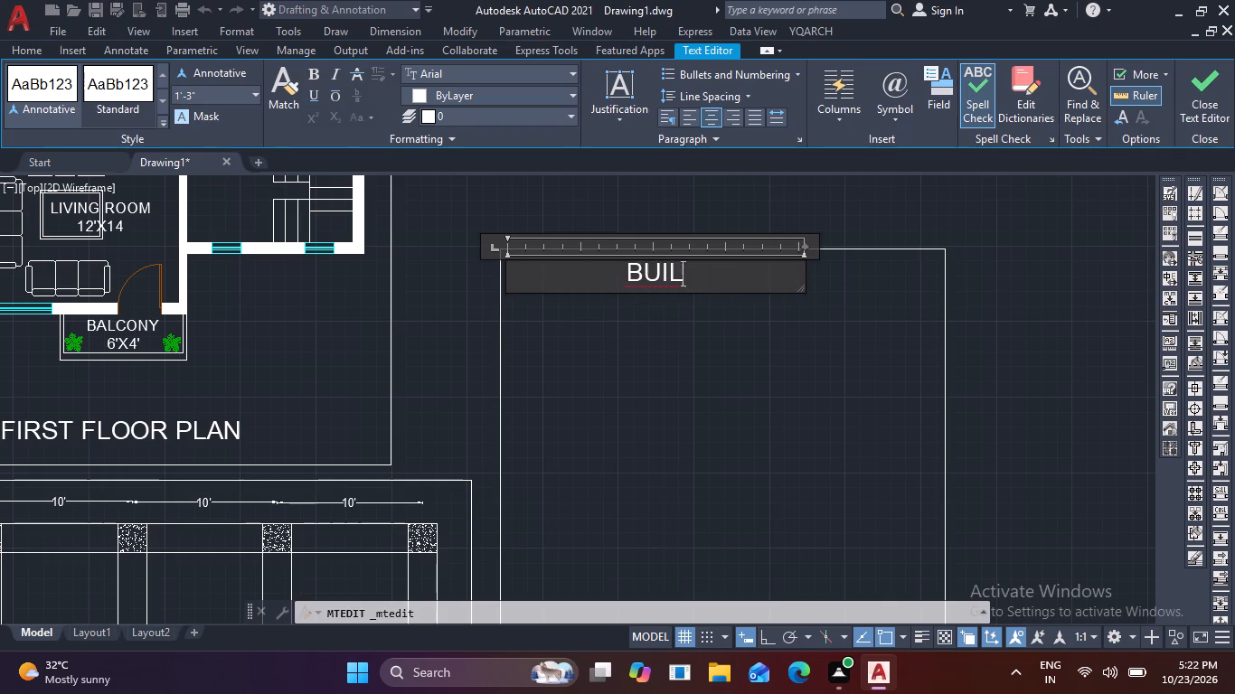
key("BackSpace")
key("BackSpace")
key("BackSpace")
key("BackSpace")
key("BackSpace")
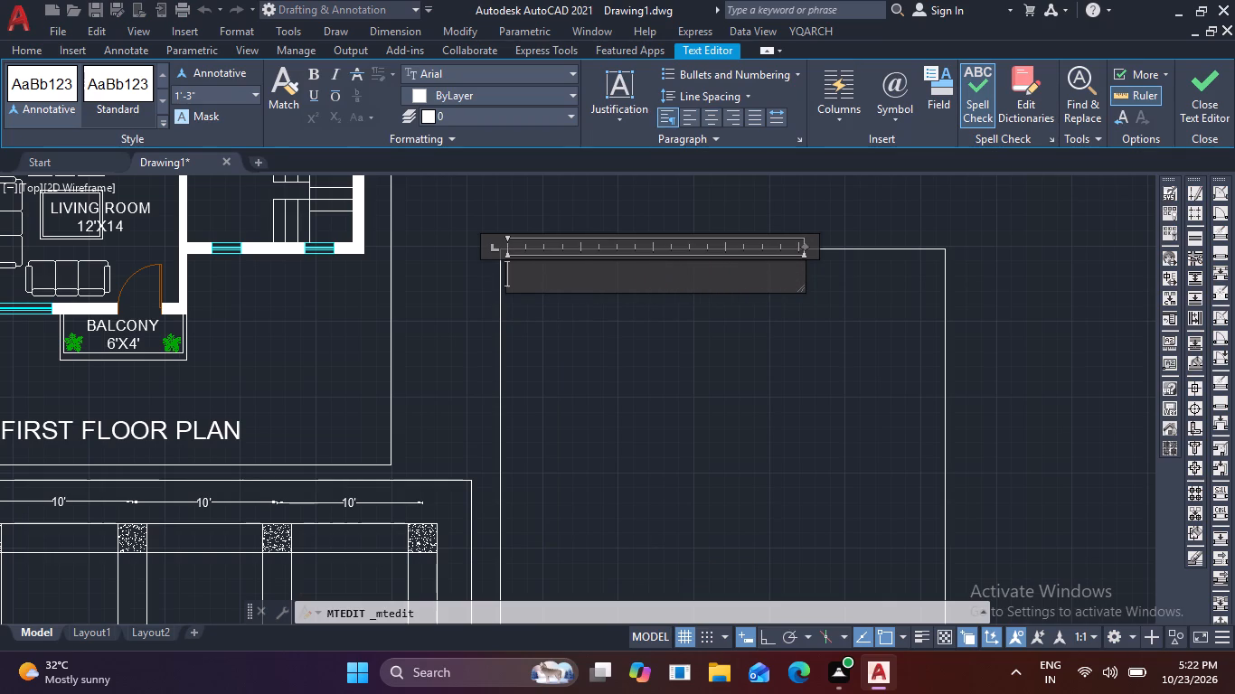
type("ROO")
key("m")
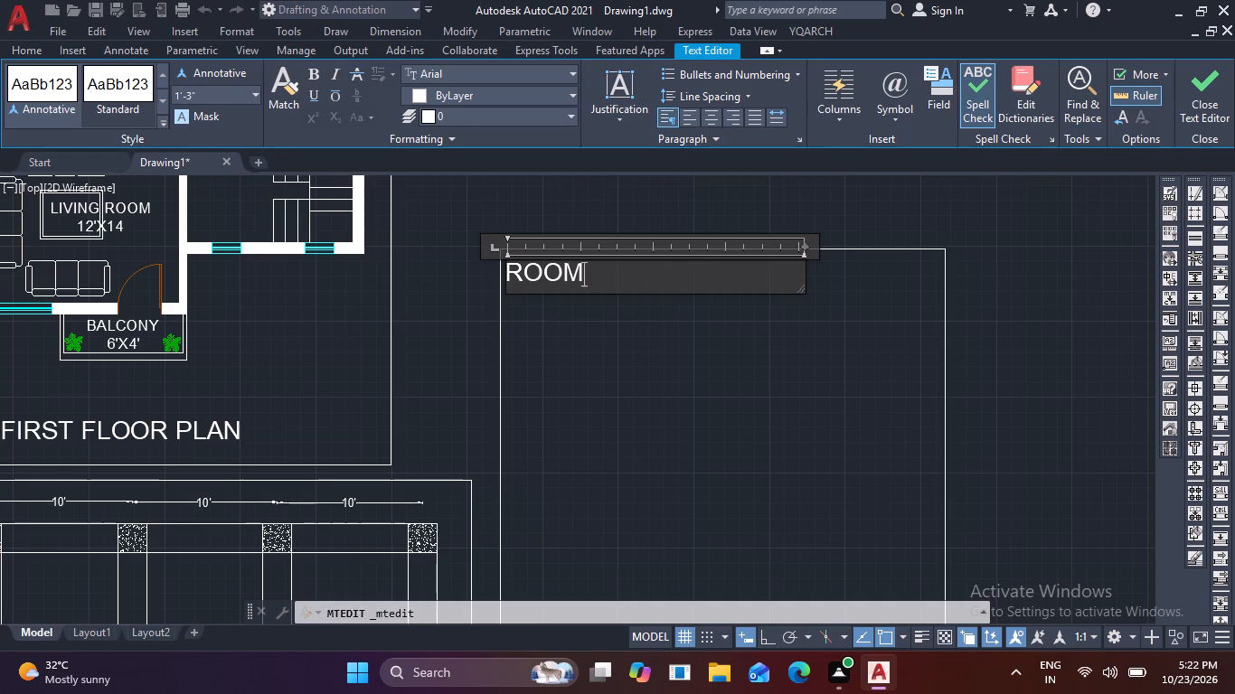
key("space")
type("SI")
type("ZE")
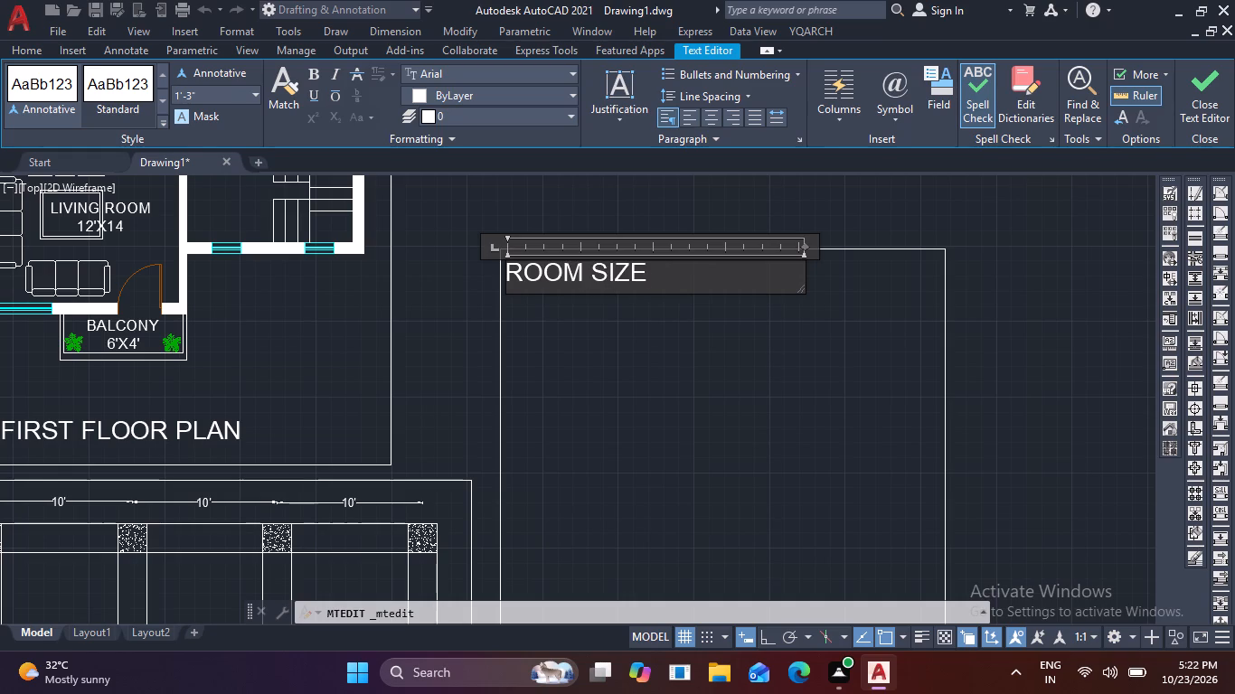
key("s")
Make the "ROOM SIZES" heading bold and underlined, and finish editing it.
left_click_drag(671, 279, 461, 299)
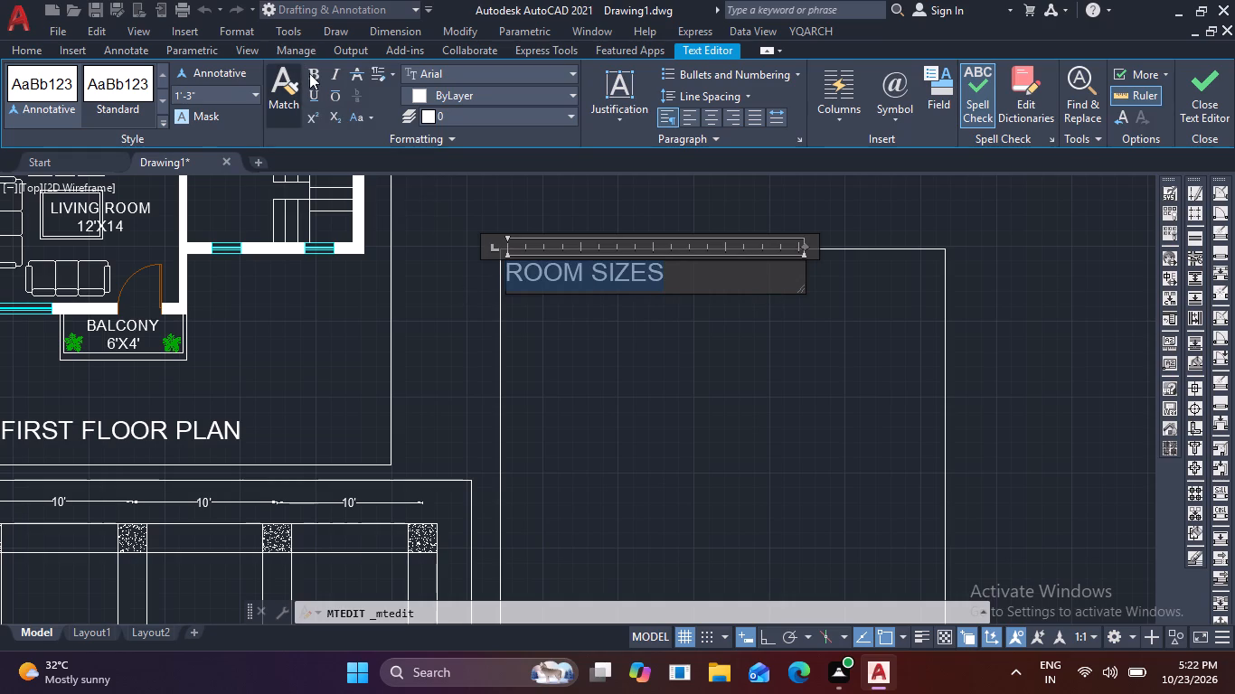
left_click(314, 75)
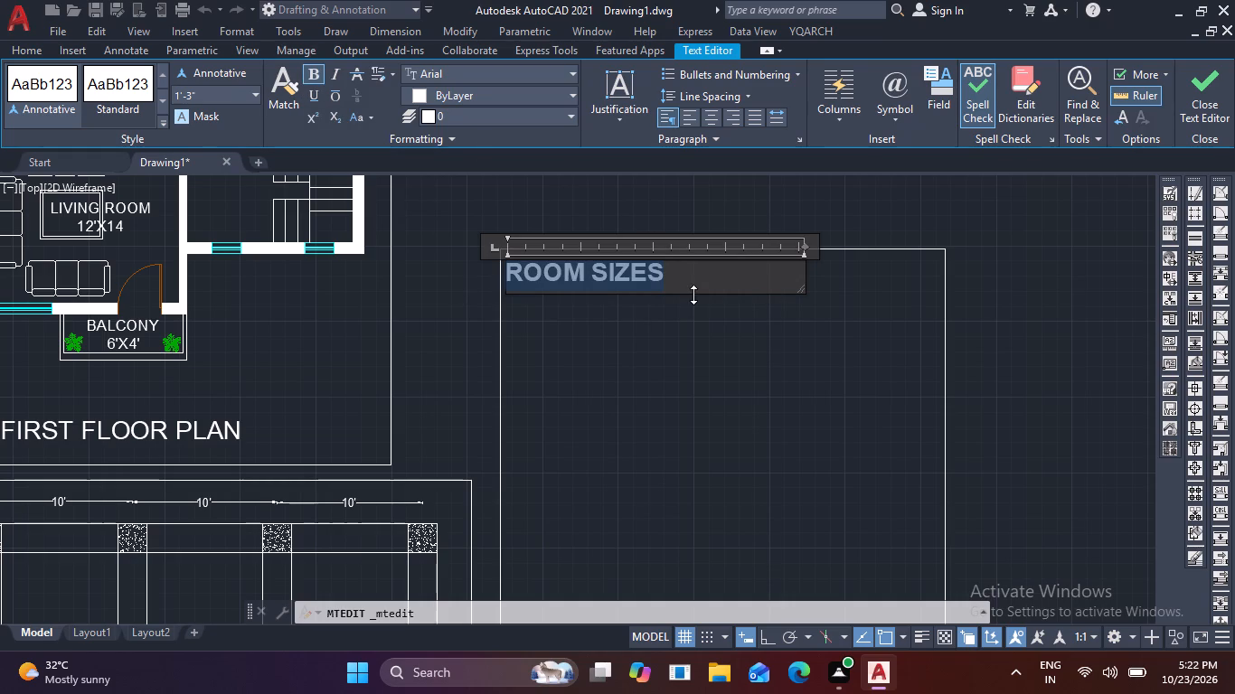
left_click(311, 92)
left_click(679, 273)
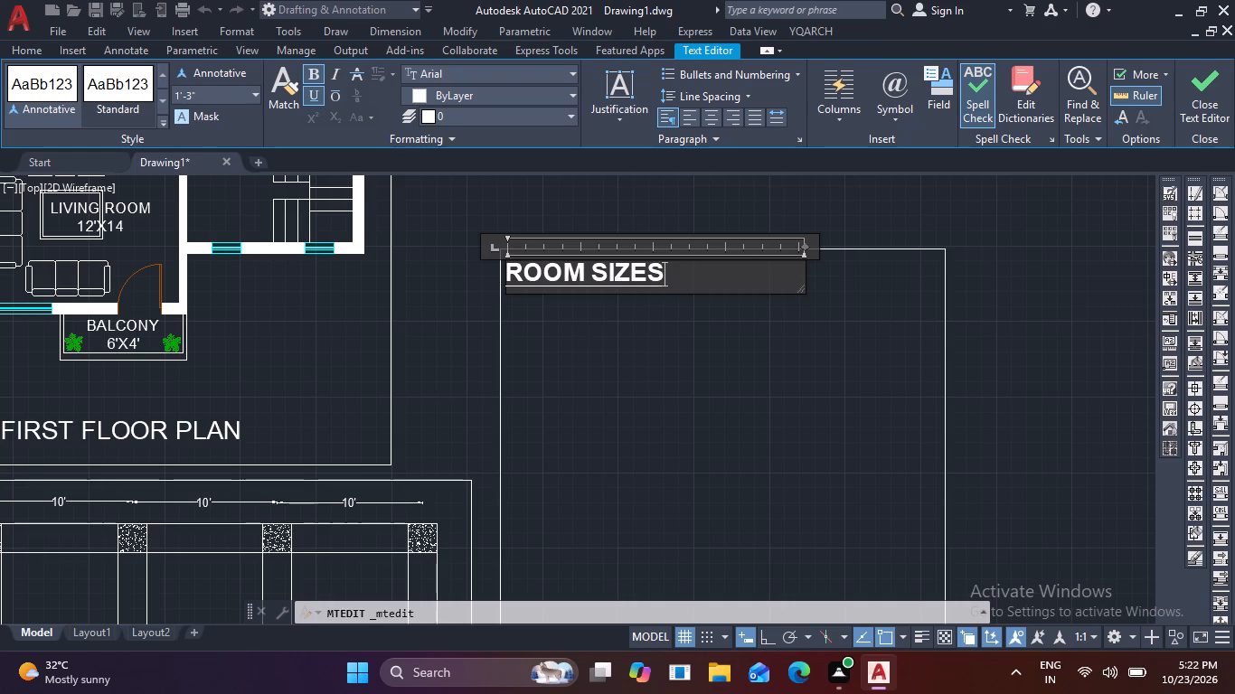
key("Escape")
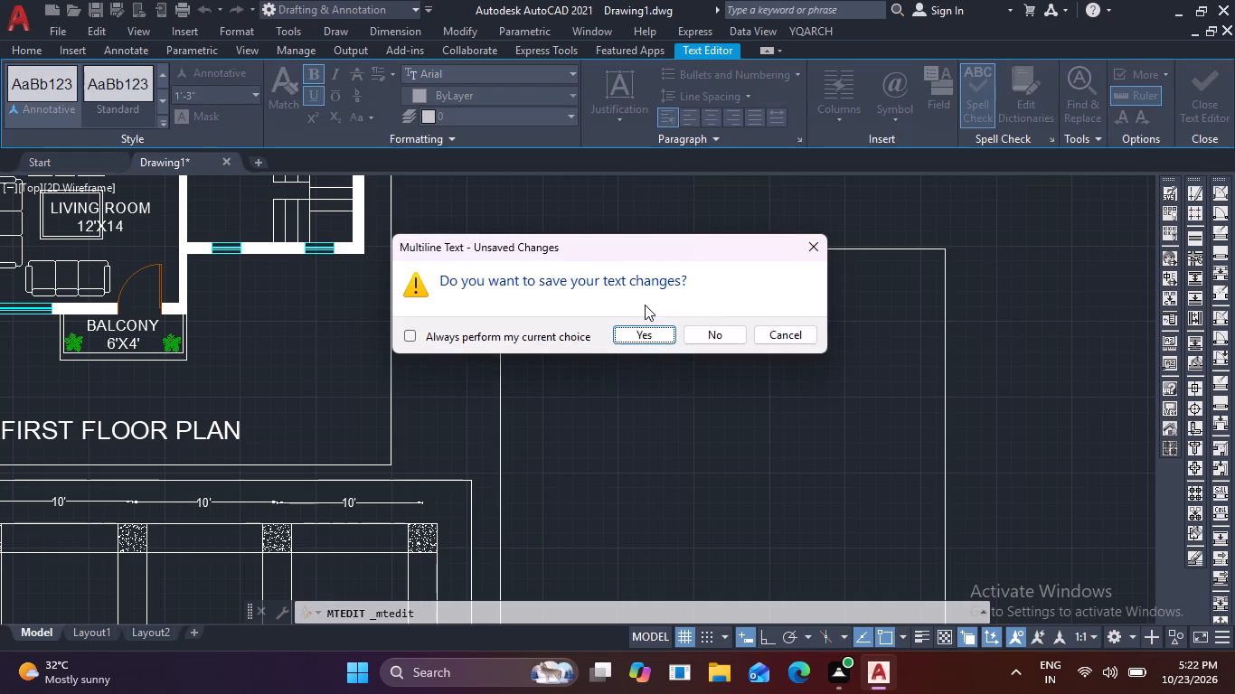
left_click(813, 242)
left_click(846, 210)
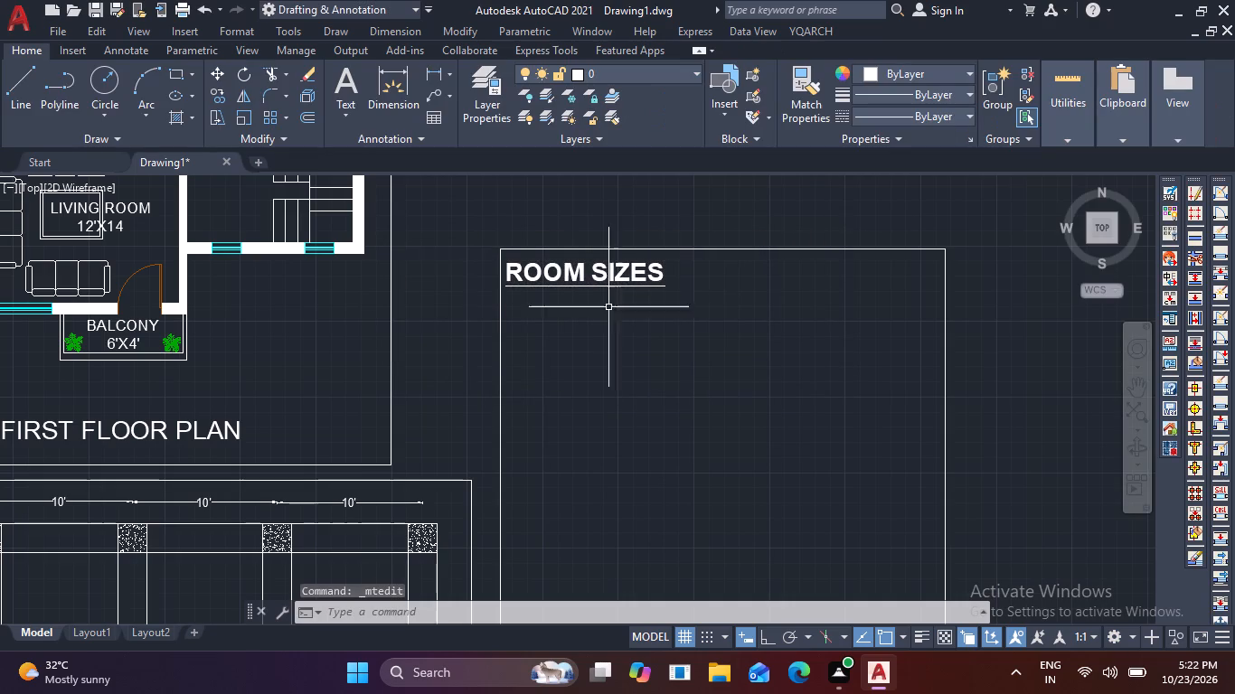
Copy the "ROOM SIZES" heading straight down by about 2'-6" to form a second line.
left_click(589, 282)
left_click(559, 272)
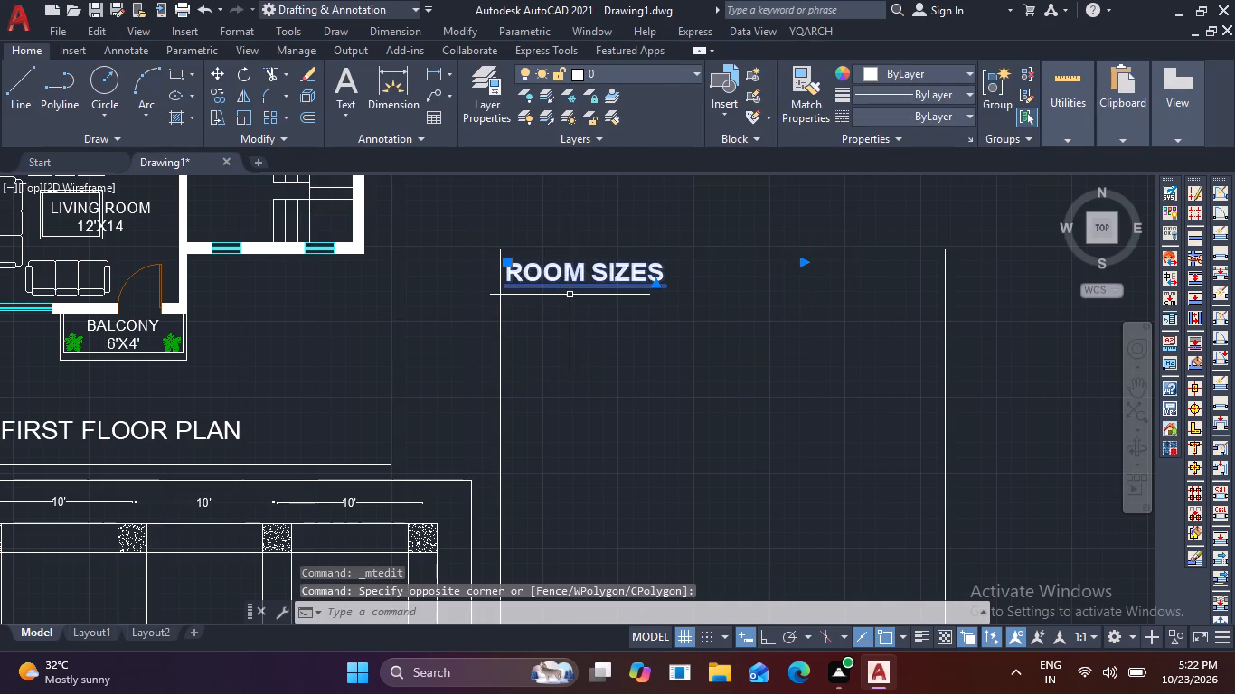
type("CO")
key("space")
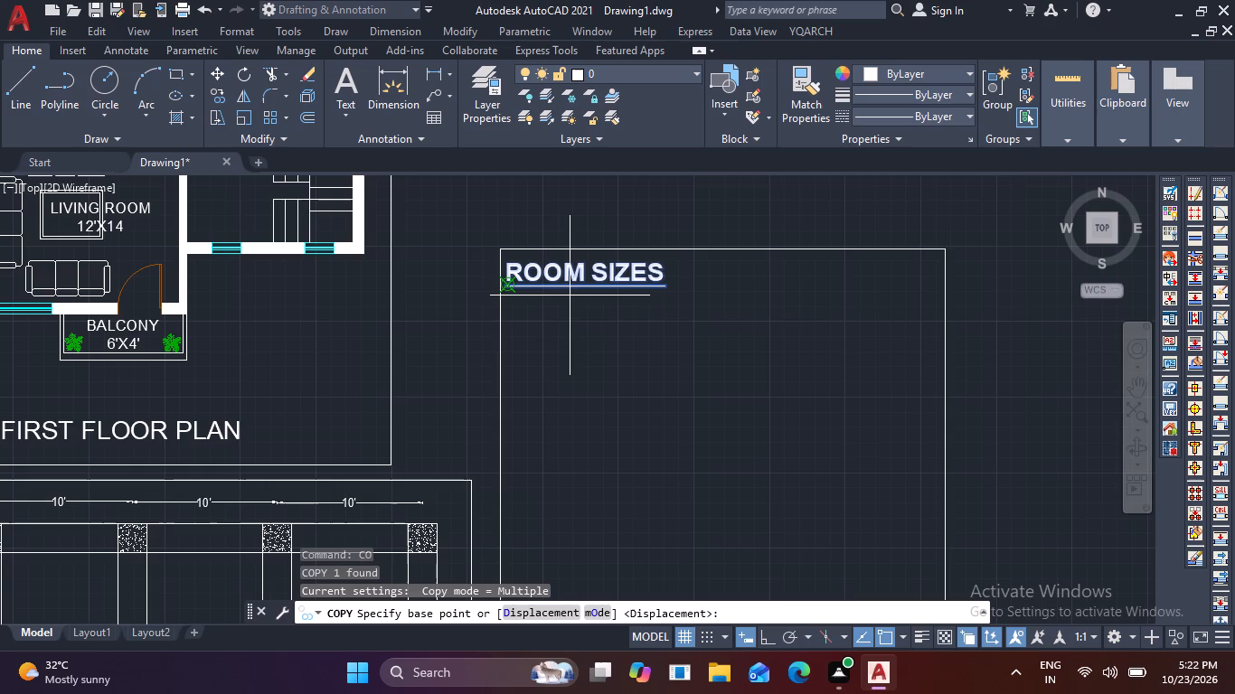
scroll(465, 286, "up", 1)
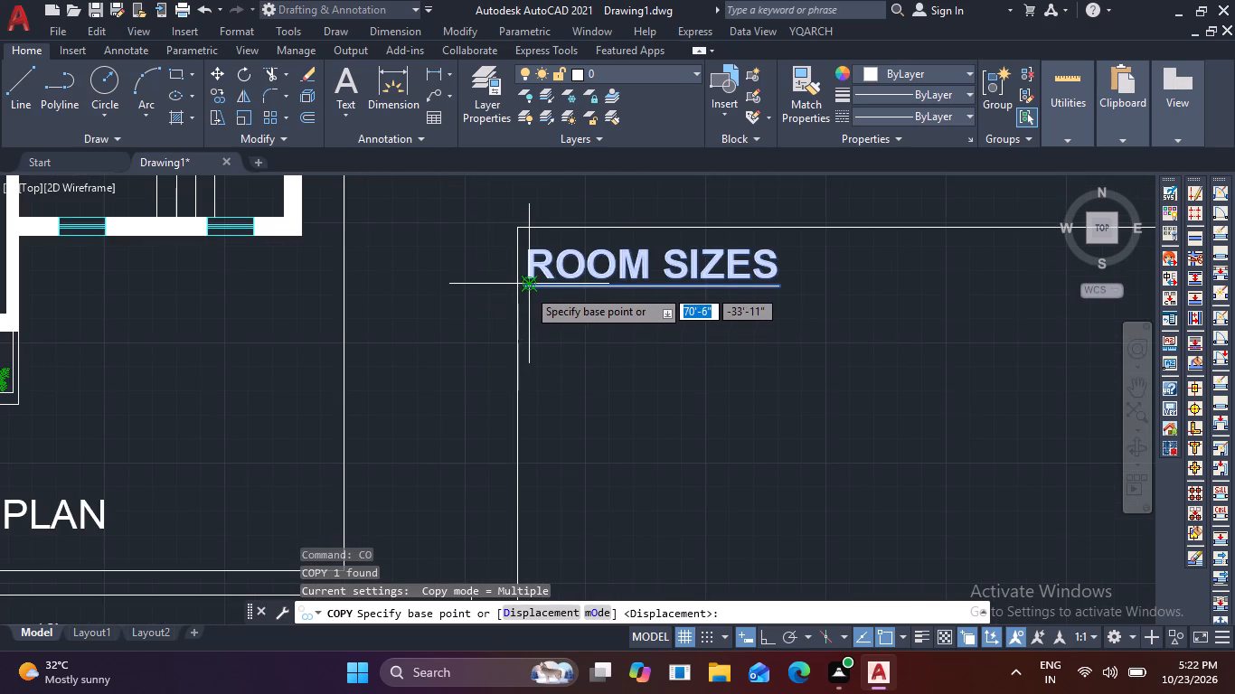
left_click(527, 288)
key("F8")
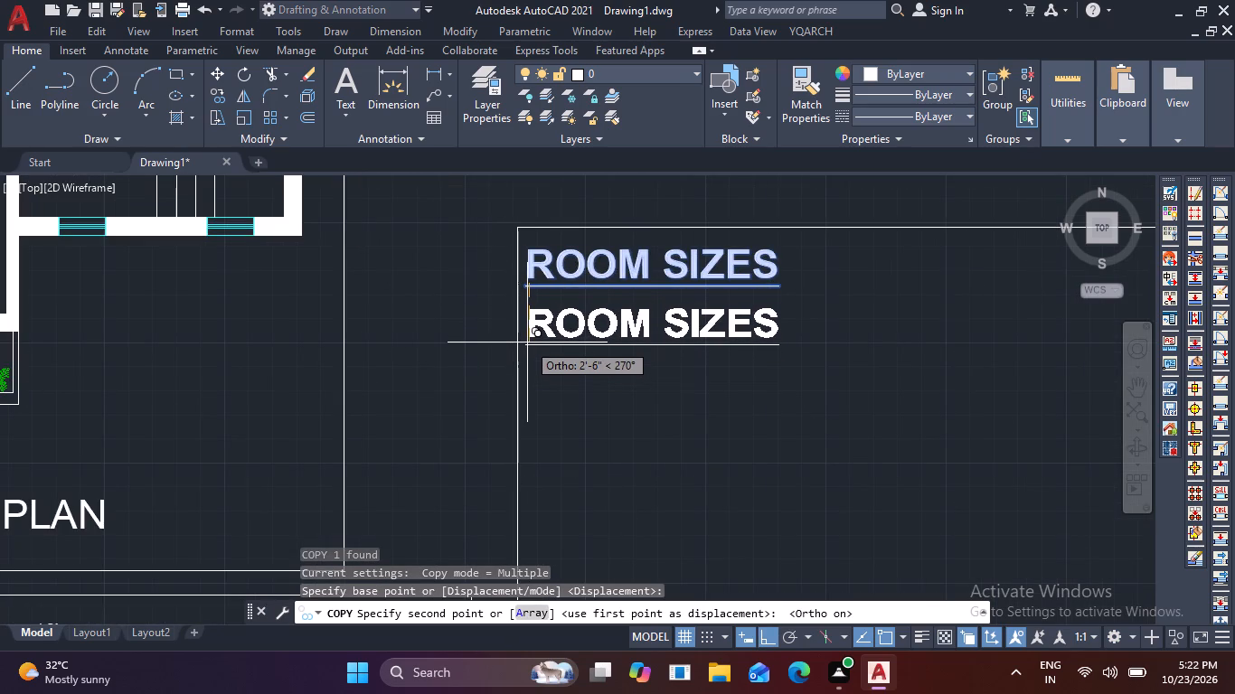
left_click(527, 342)
key("Escape")
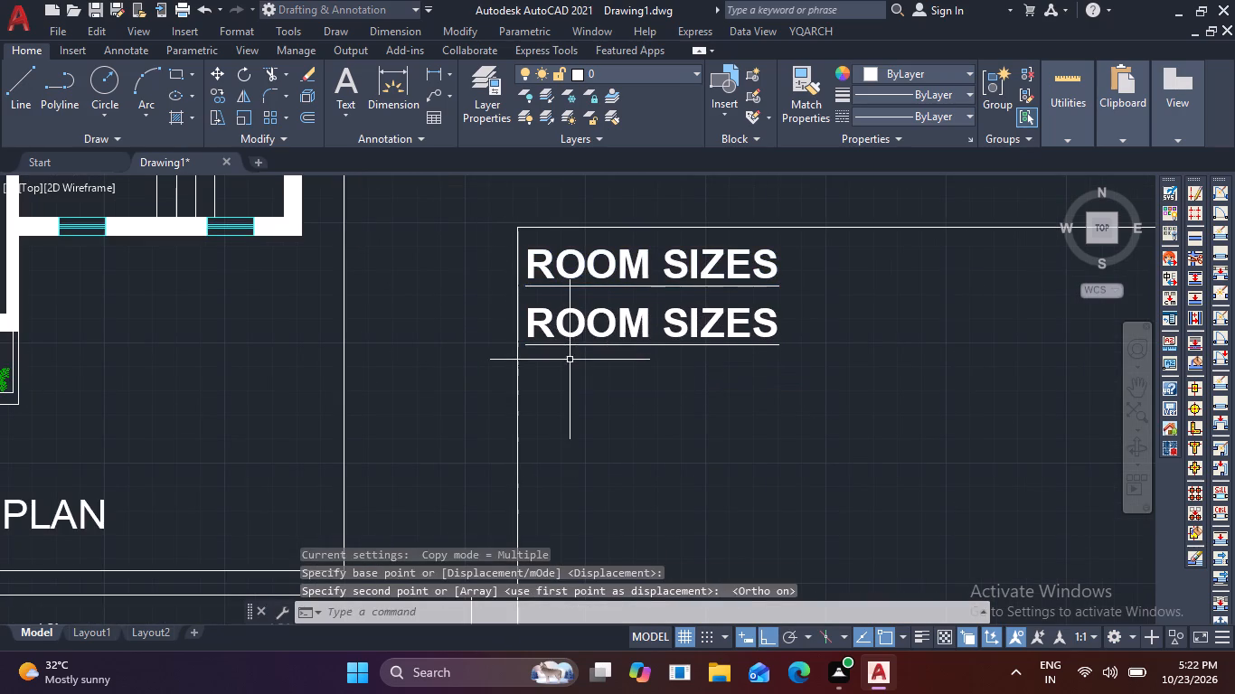
Clear the wording of the lower "ROOM SIZES" copy and turn off its bold and underline formatting.
double_click(584, 338)
left_click(591, 332)
double_click(594, 327)
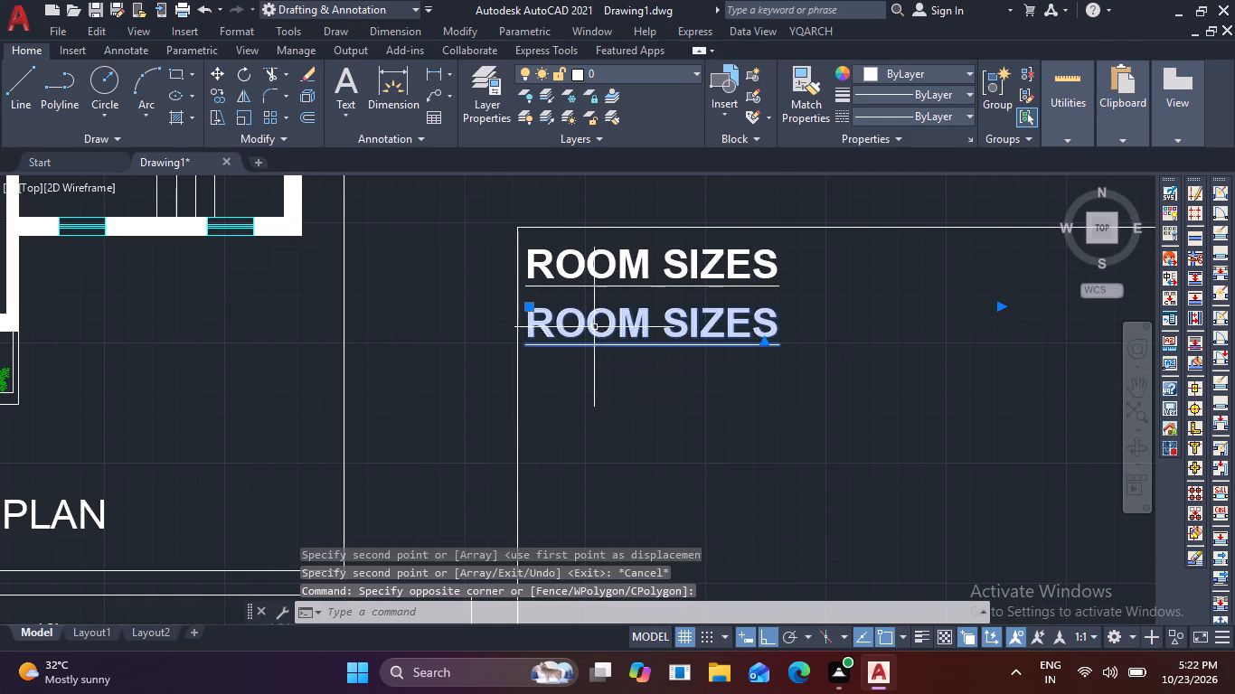
left_click(809, 325)
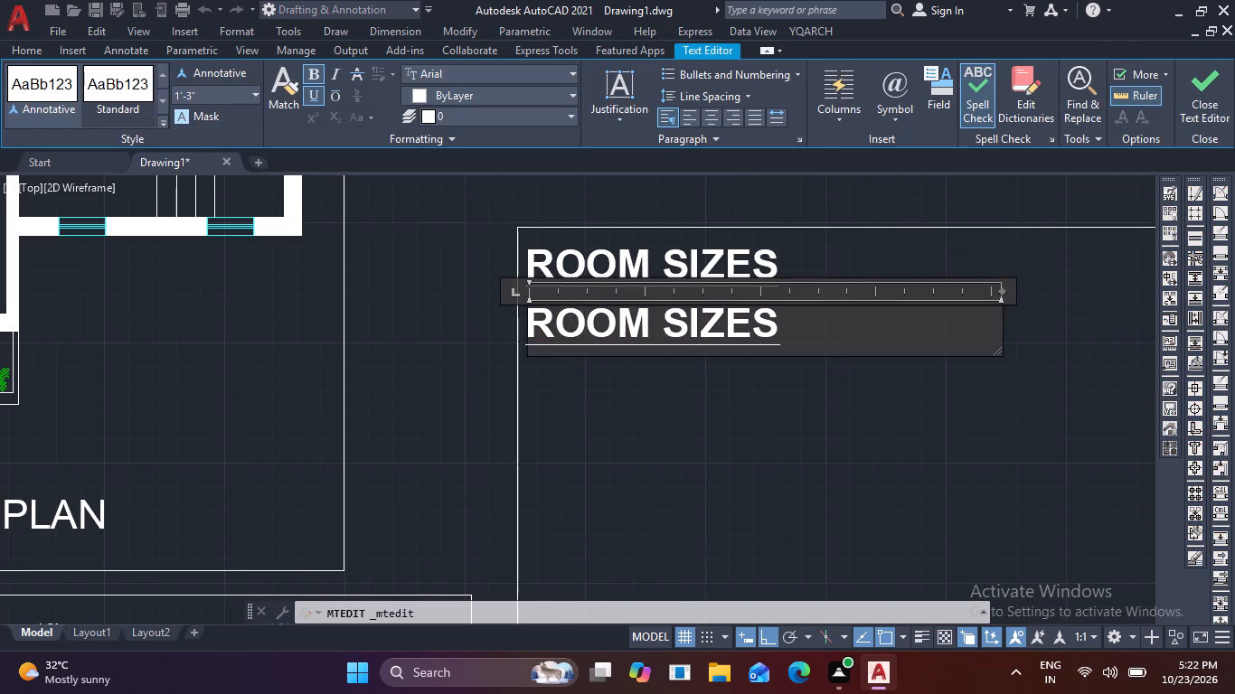
key("BackSpace")
key("BackSpace")
key("BackSpace")
key("BackSpace")
key("BackSpace")
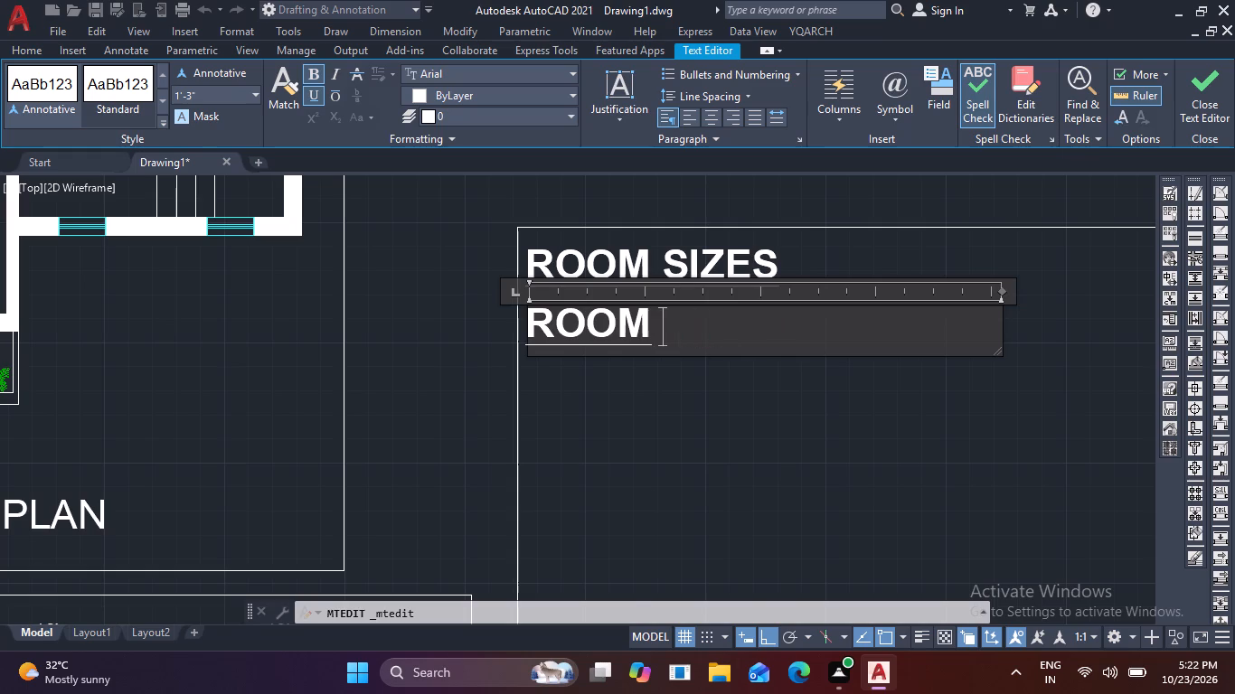
key("BackSpace")
key("BackSpace")
key("BackSpace")
key("BackSpace")
key("BackSpace")
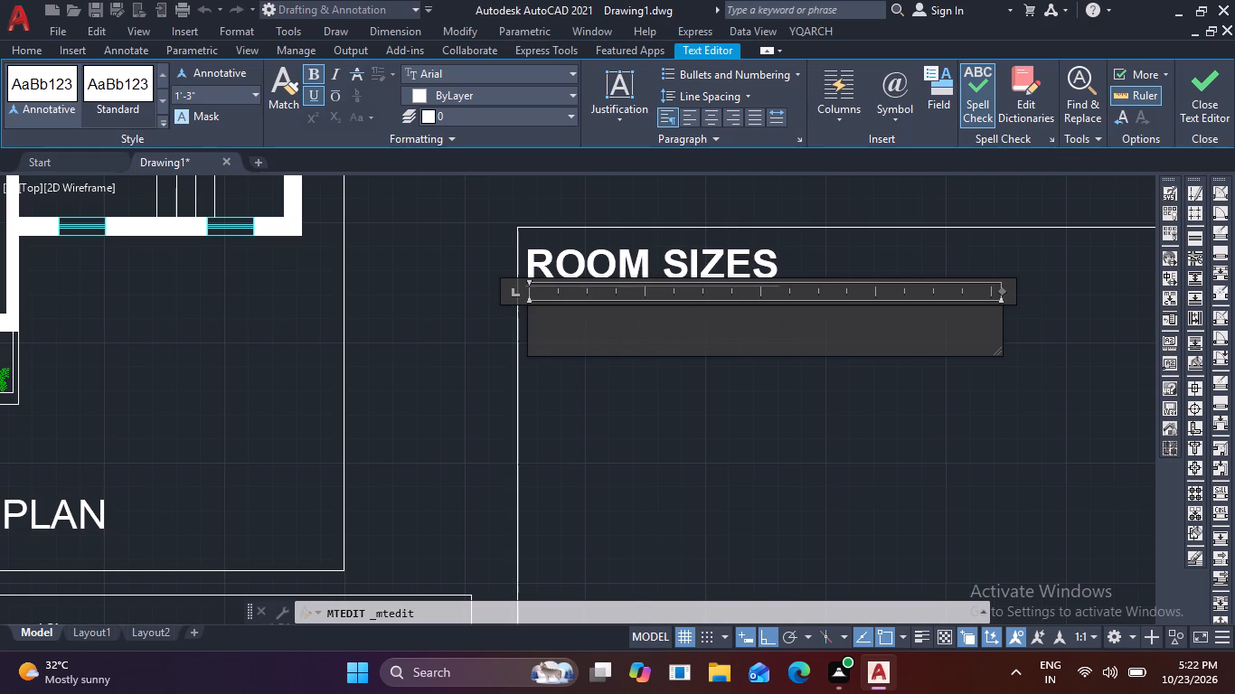
type("LI")
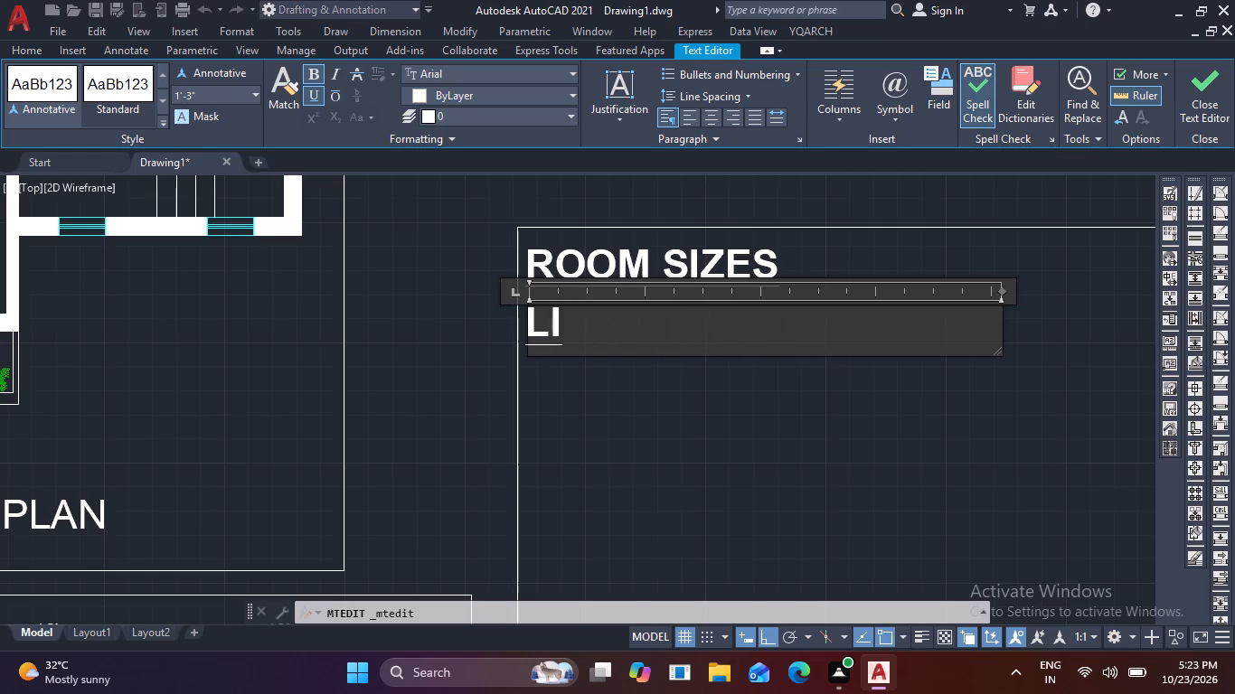
type("VING")
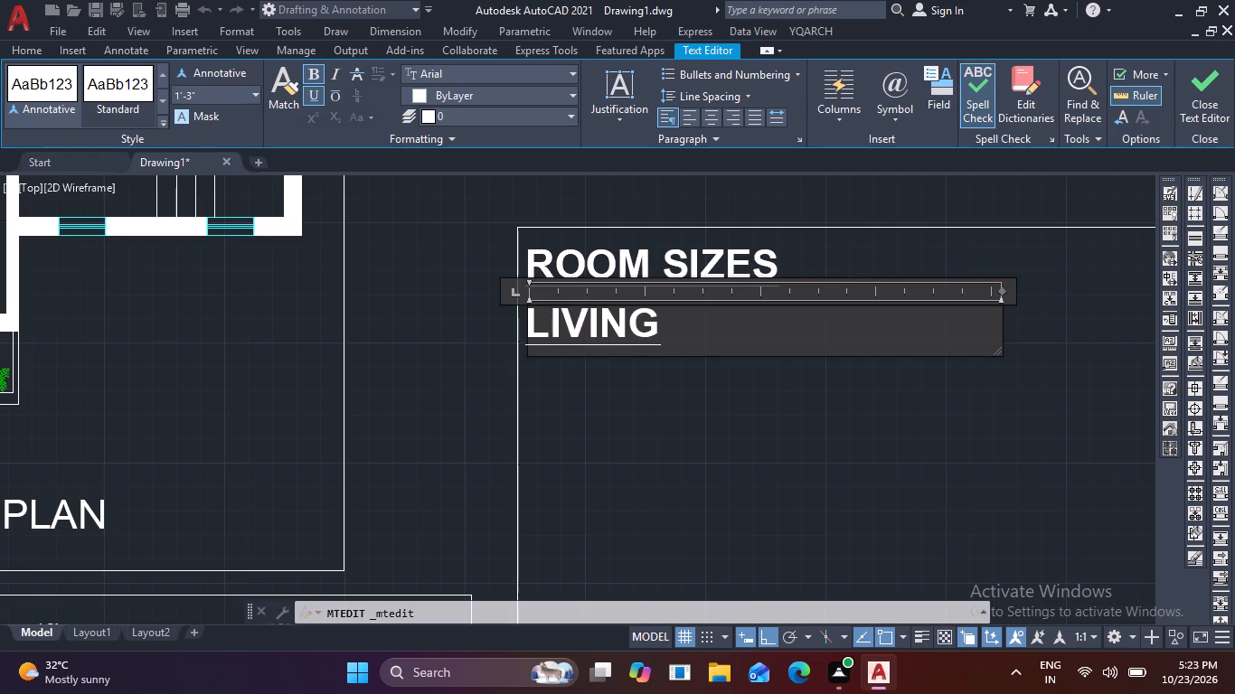
key("BackSpace")
key("BackSpace")
key("BackSpace")
key("BackSpace")
key("BackSpace")
key("BackSpace")
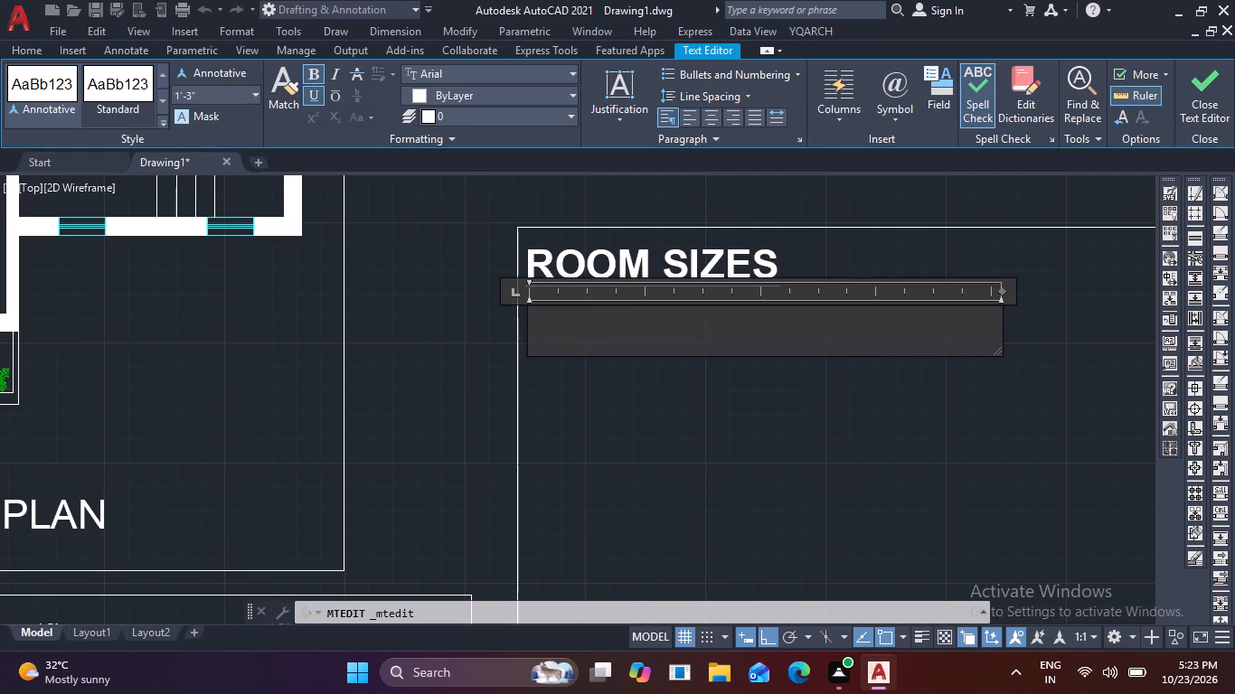
left_click(309, 89)
left_click(310, 67)
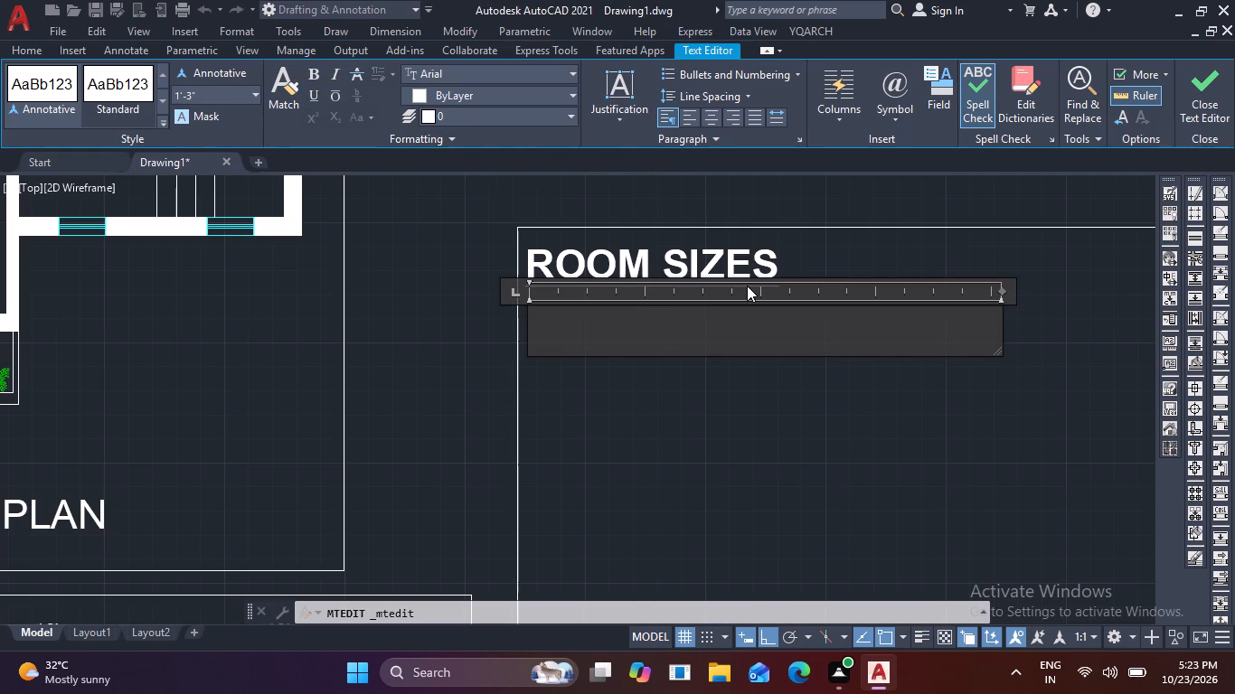
Enter "Living Room" in plain title case as the text of the line below the heading.
type("LI")
type("VING")
key("space")
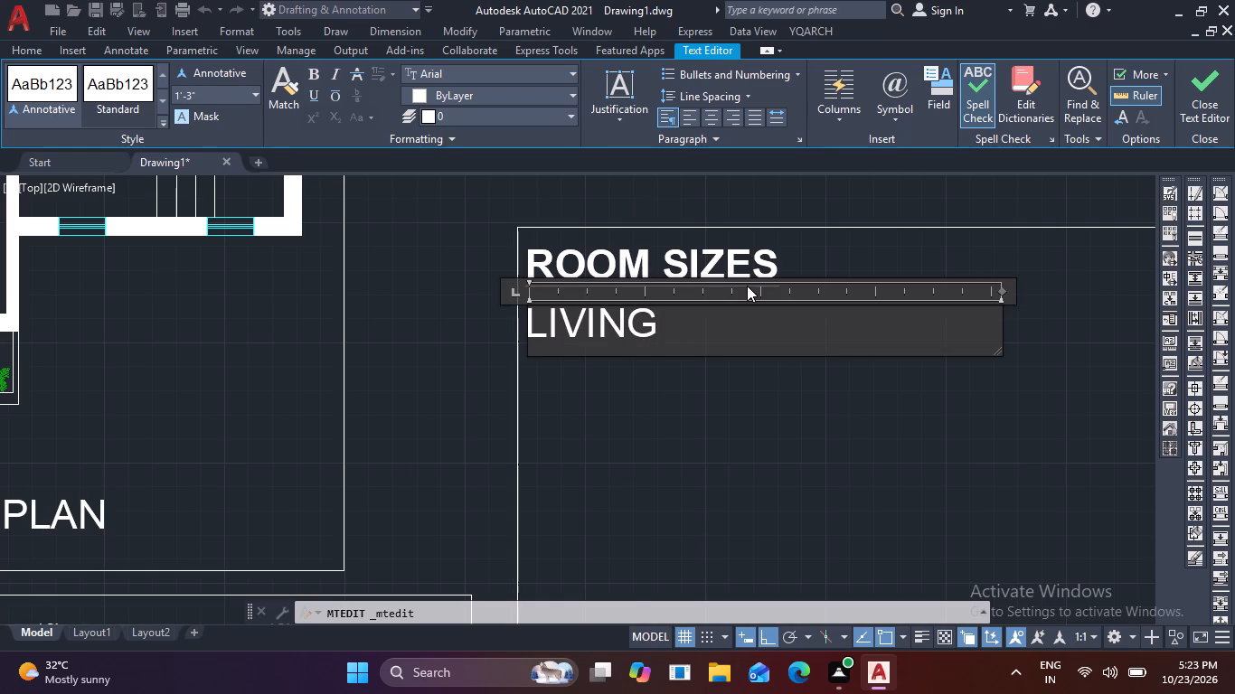
key("BackSpace")
key("BackSpace")
key("BackSpace")
key("BackSpace")
key("BackSpace")
key("BackSpace")
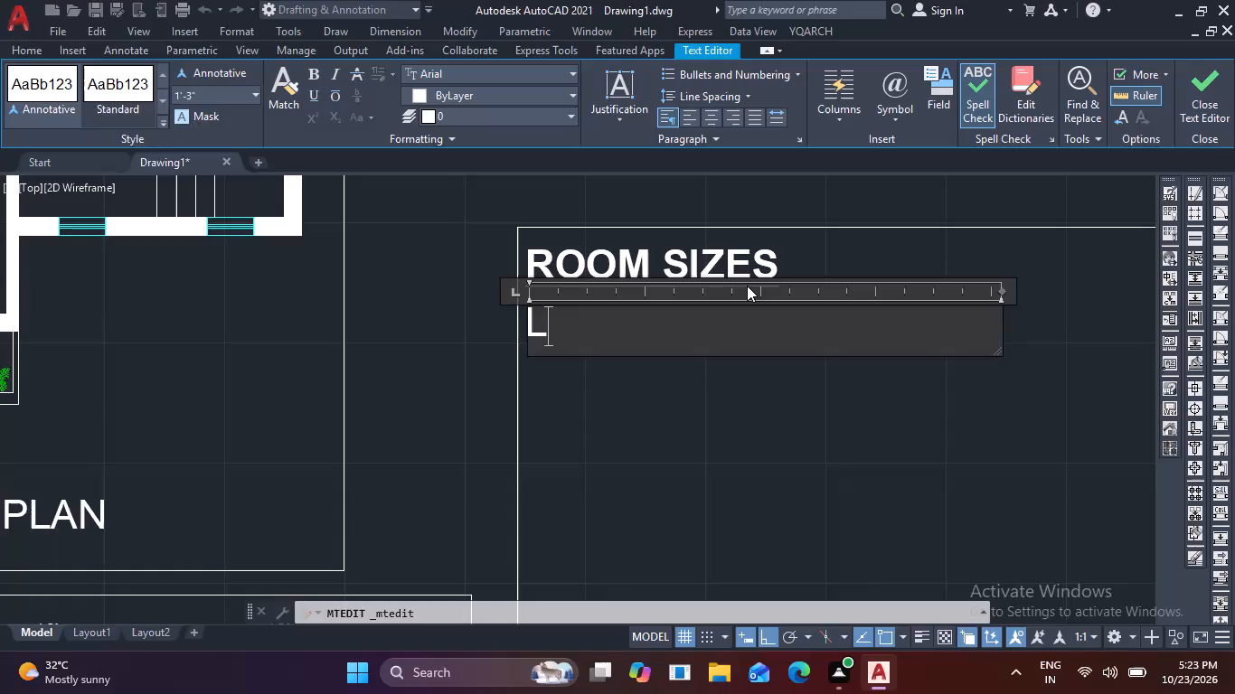
key("i")
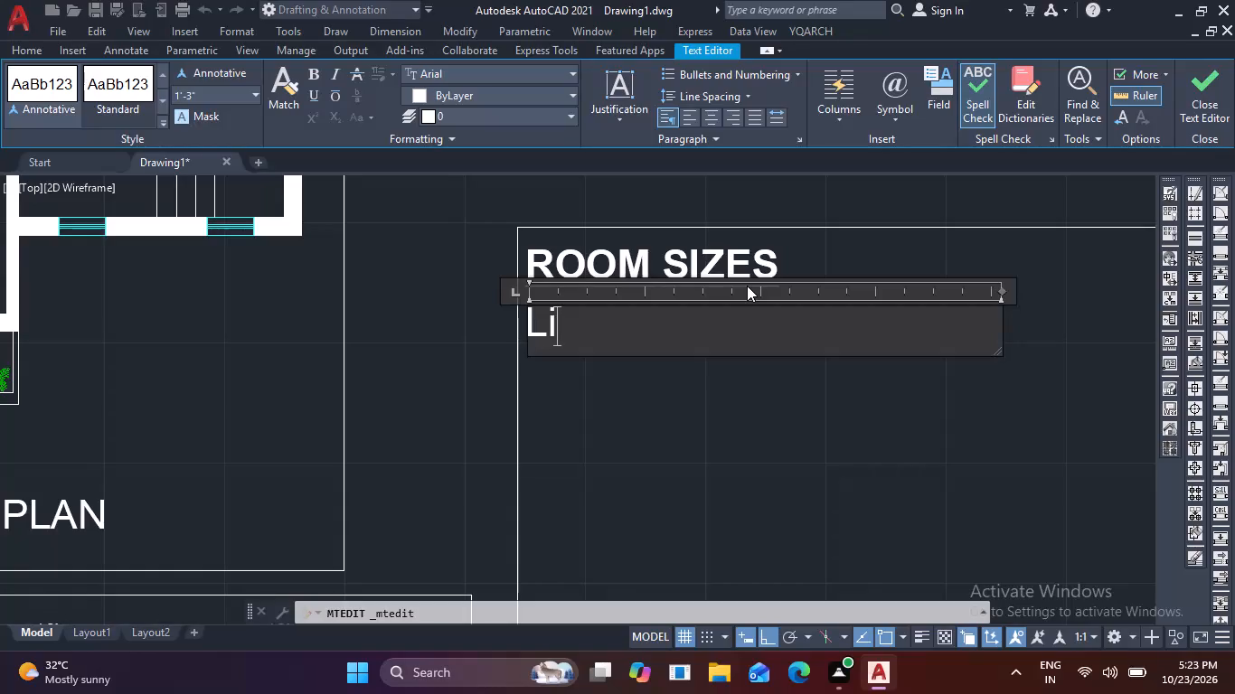
type("vi")
type("ng")
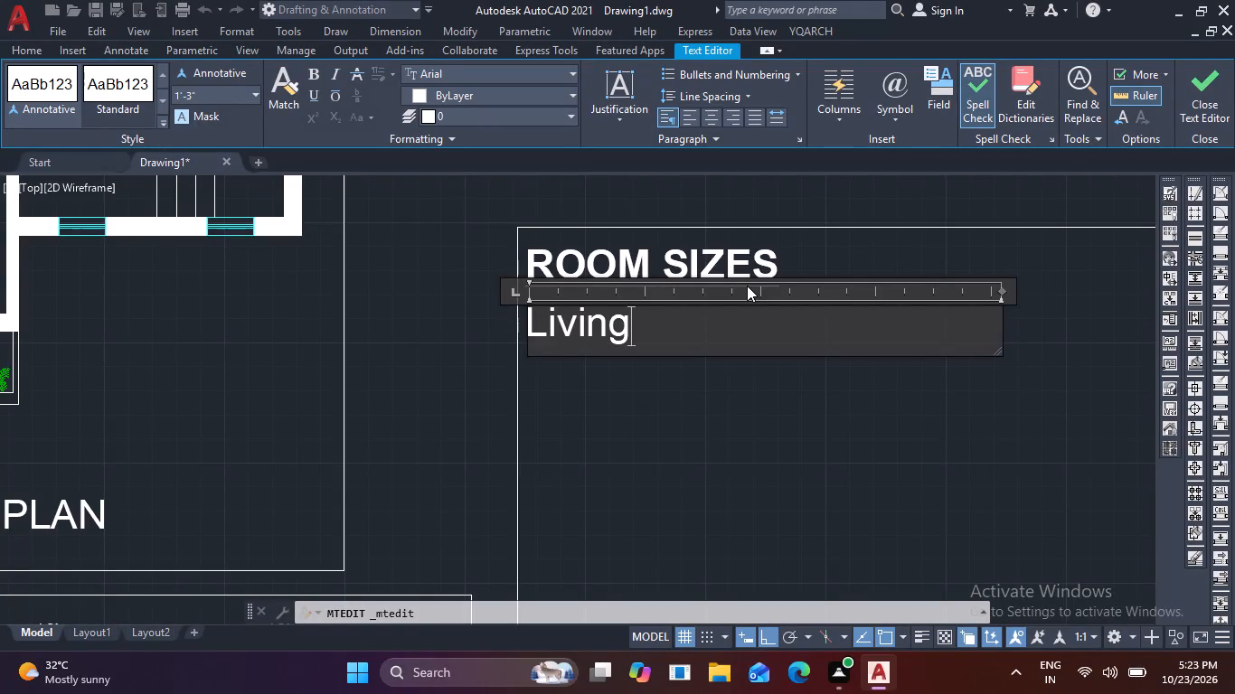
key("space")
key("shift+r")
type("oo")
key("m")
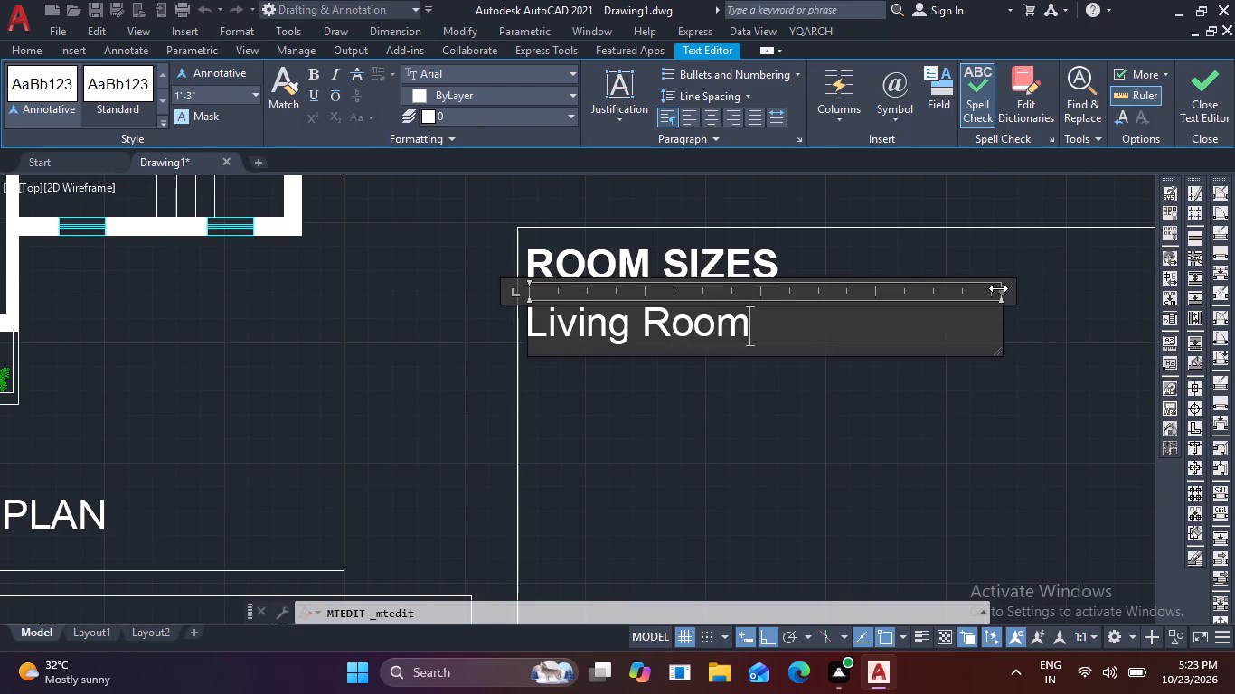
Narrow the "Living Room" text frame to fit the words and finish editing it.
left_click_drag(997, 292, 750, 325)
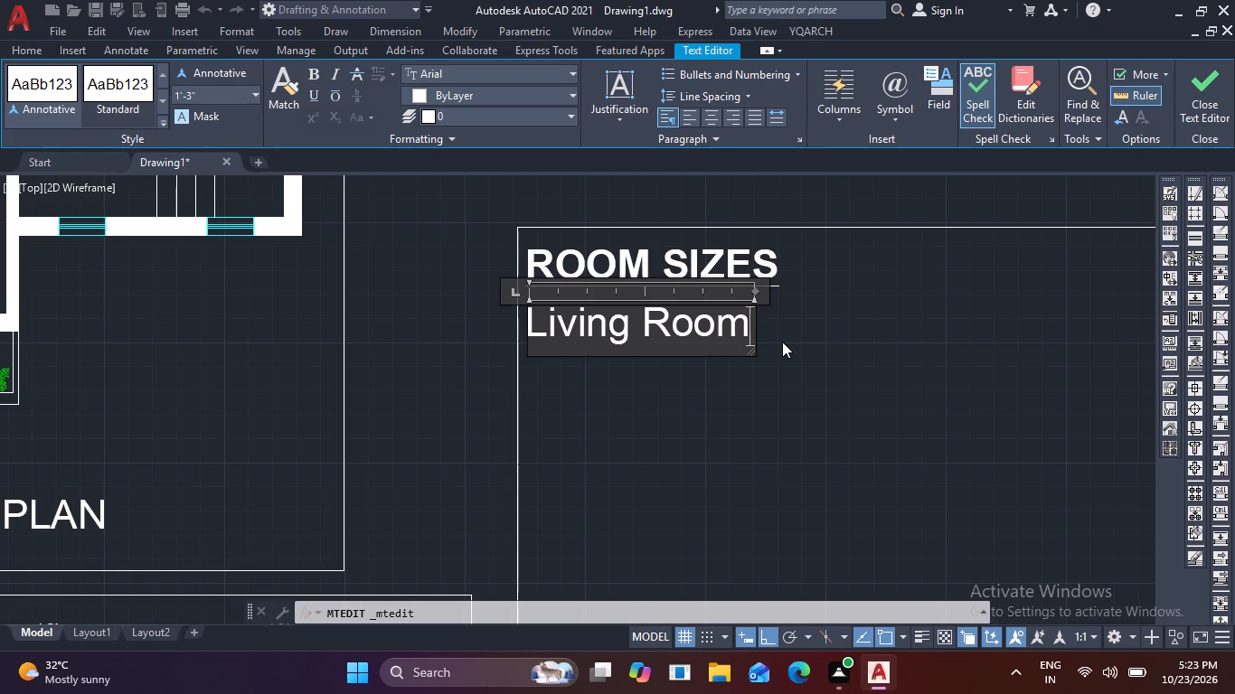
left_click(782, 342)
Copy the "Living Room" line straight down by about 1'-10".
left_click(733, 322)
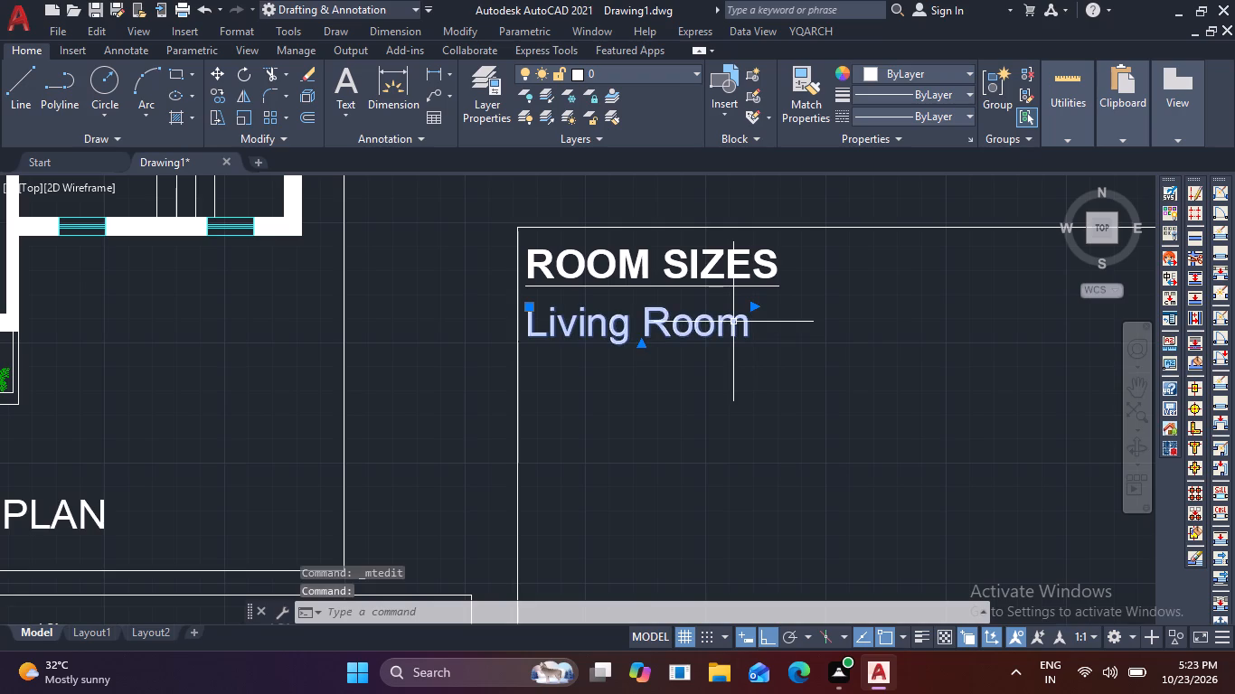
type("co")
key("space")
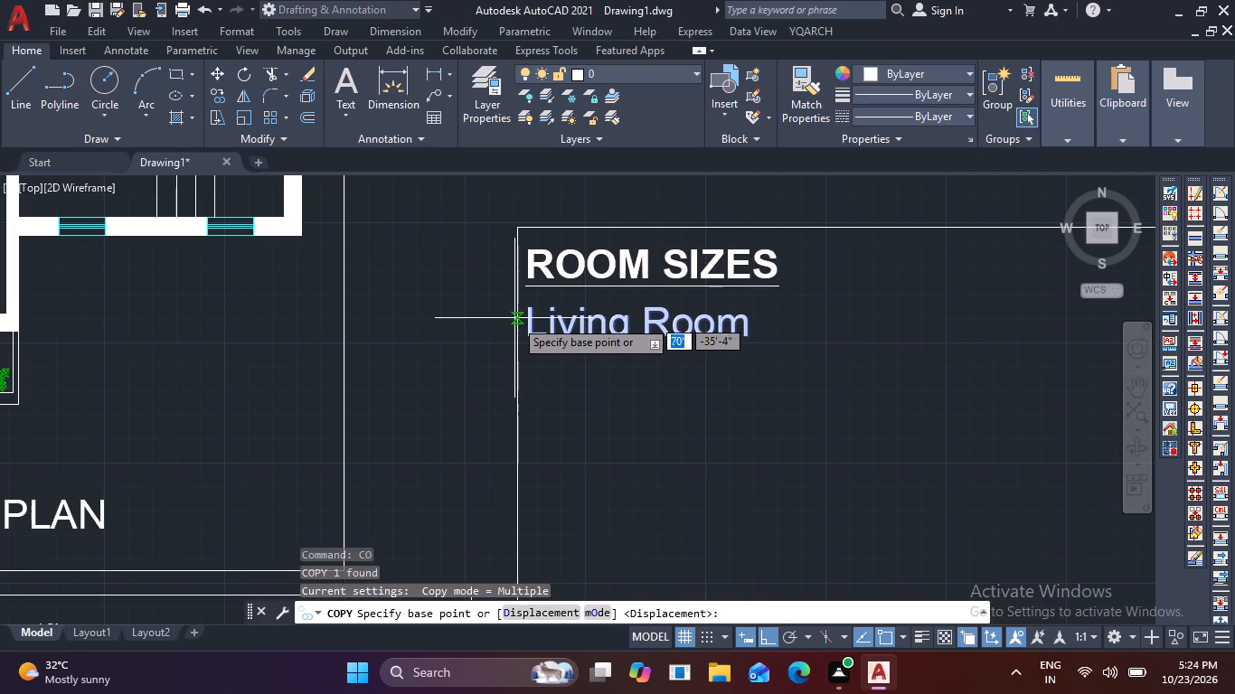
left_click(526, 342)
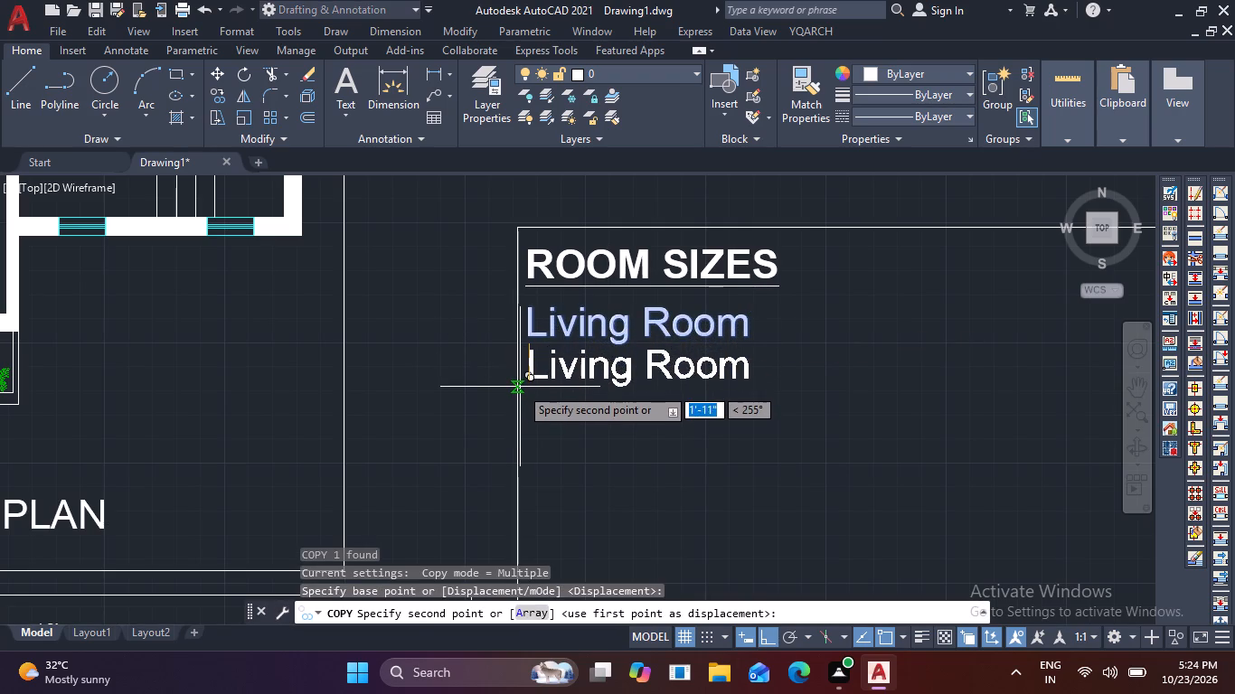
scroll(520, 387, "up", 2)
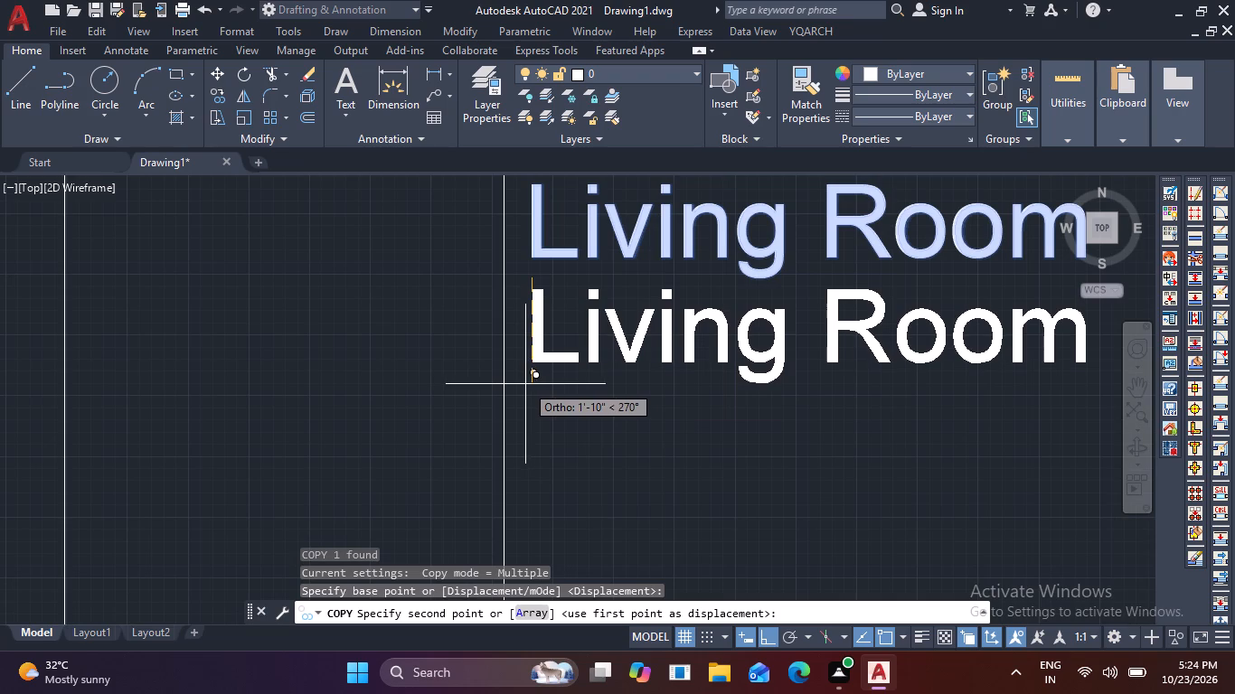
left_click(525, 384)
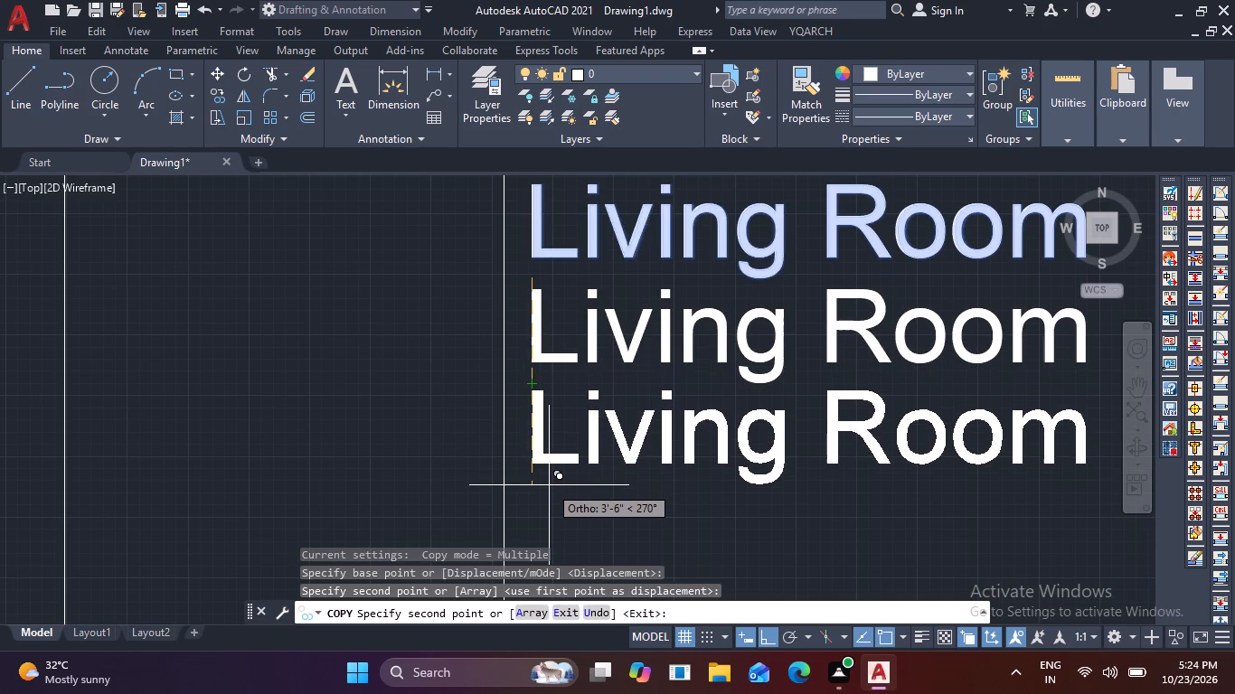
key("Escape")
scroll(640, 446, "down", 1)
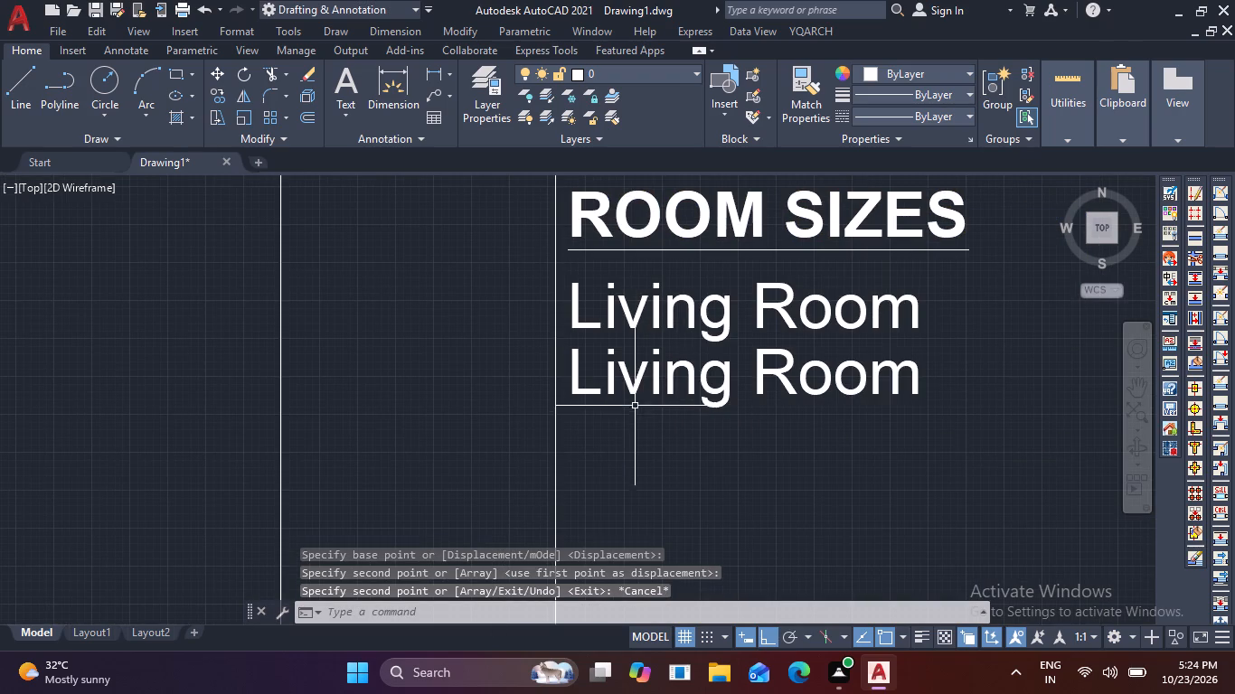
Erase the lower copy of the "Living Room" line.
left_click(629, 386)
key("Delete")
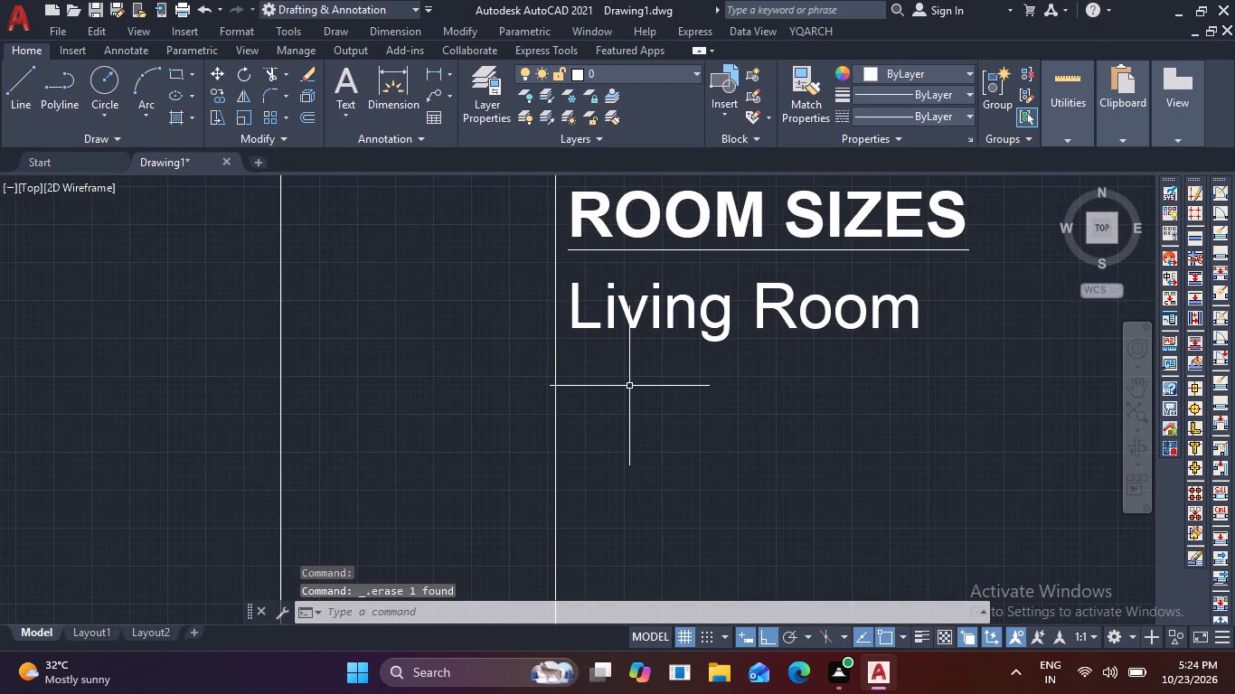
Copy the "Living Room" text horizontally to the right inside the box, leaving a gap after the original.
left_click(634, 325)
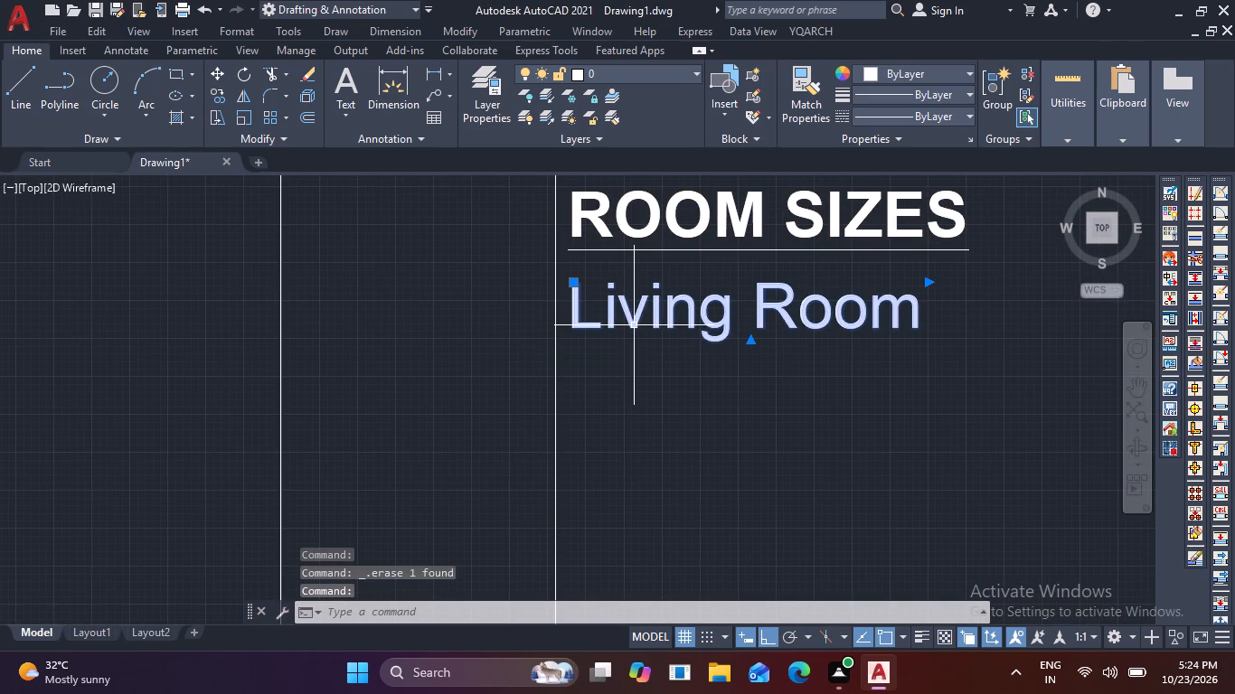
type("co")
key("space")
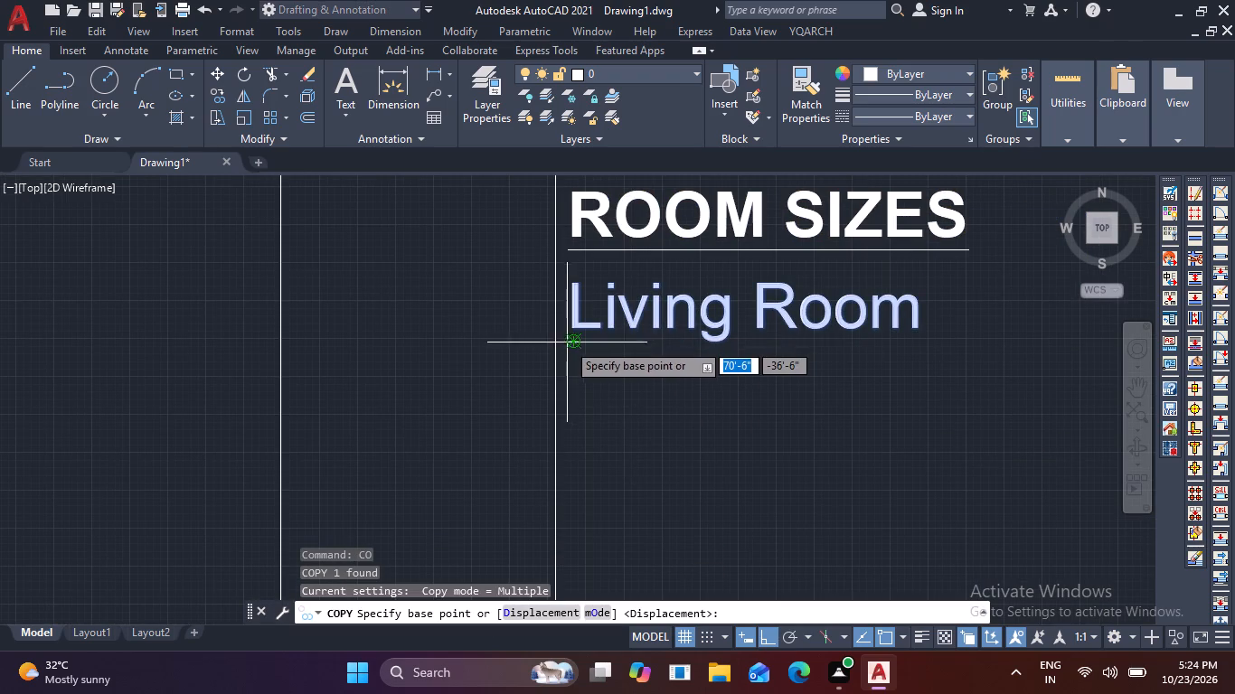
left_click(569, 340)
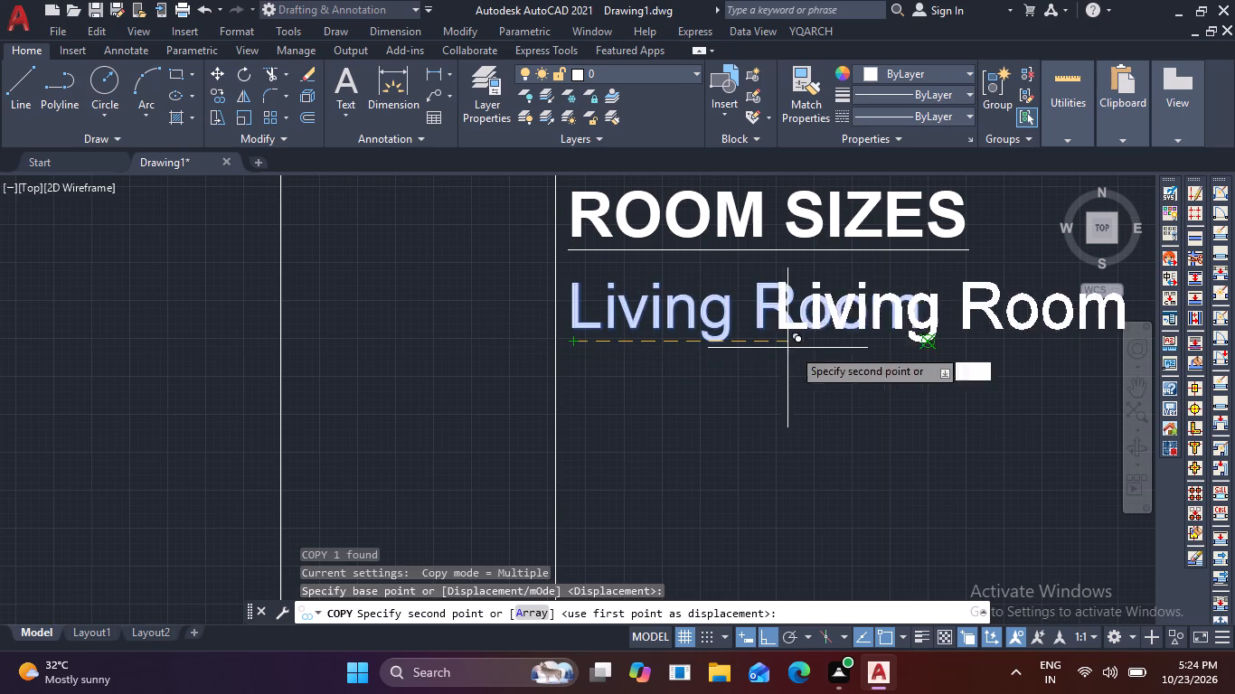
middle_click_drag(954, 338, 560, 329)
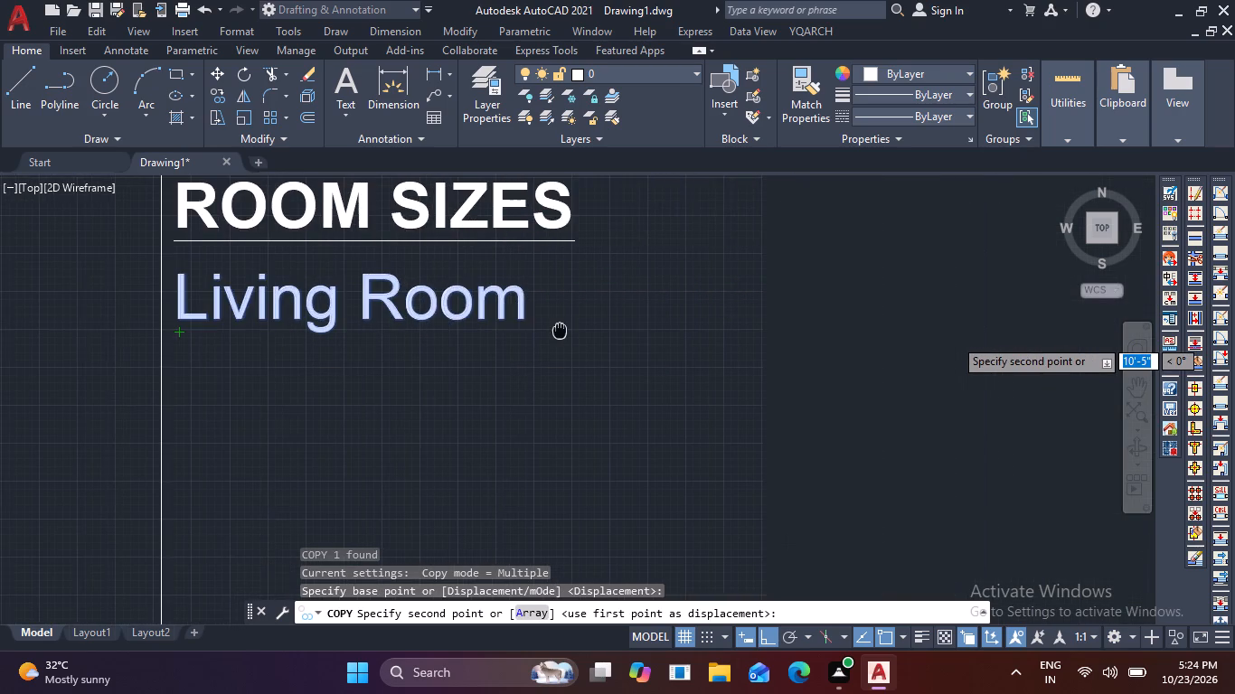
middle_click_drag(560, 329, 274, 356)
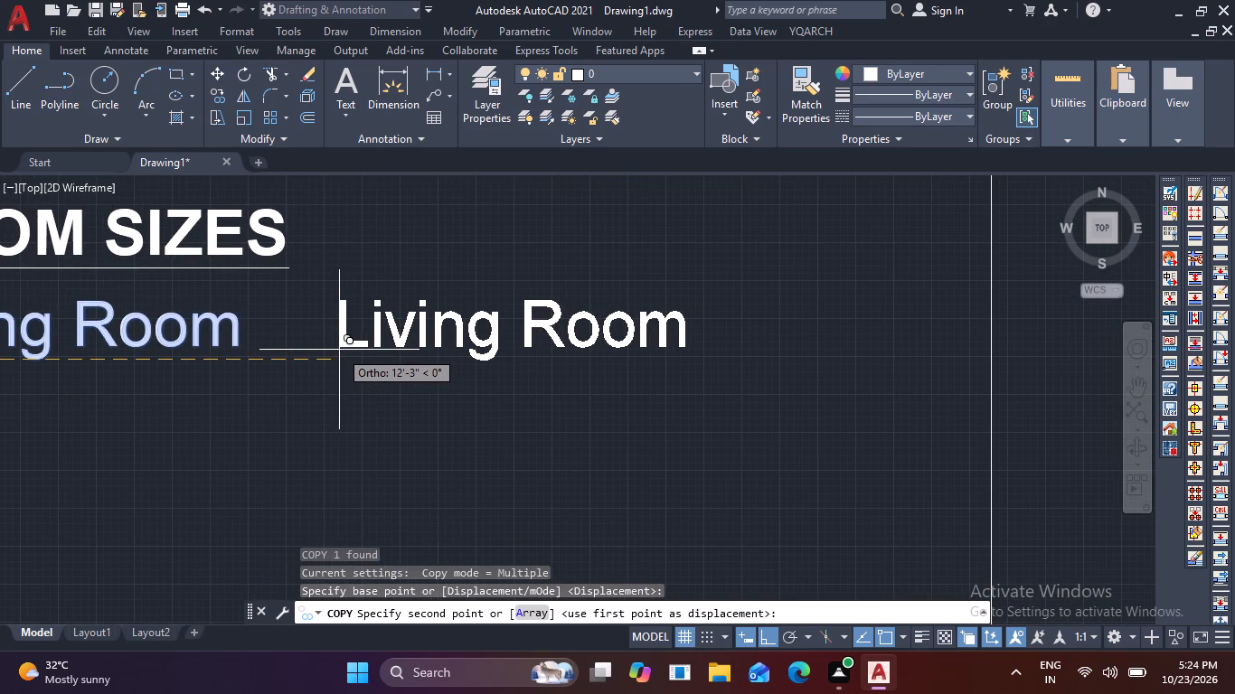
left_click(362, 352)
key("Escape")
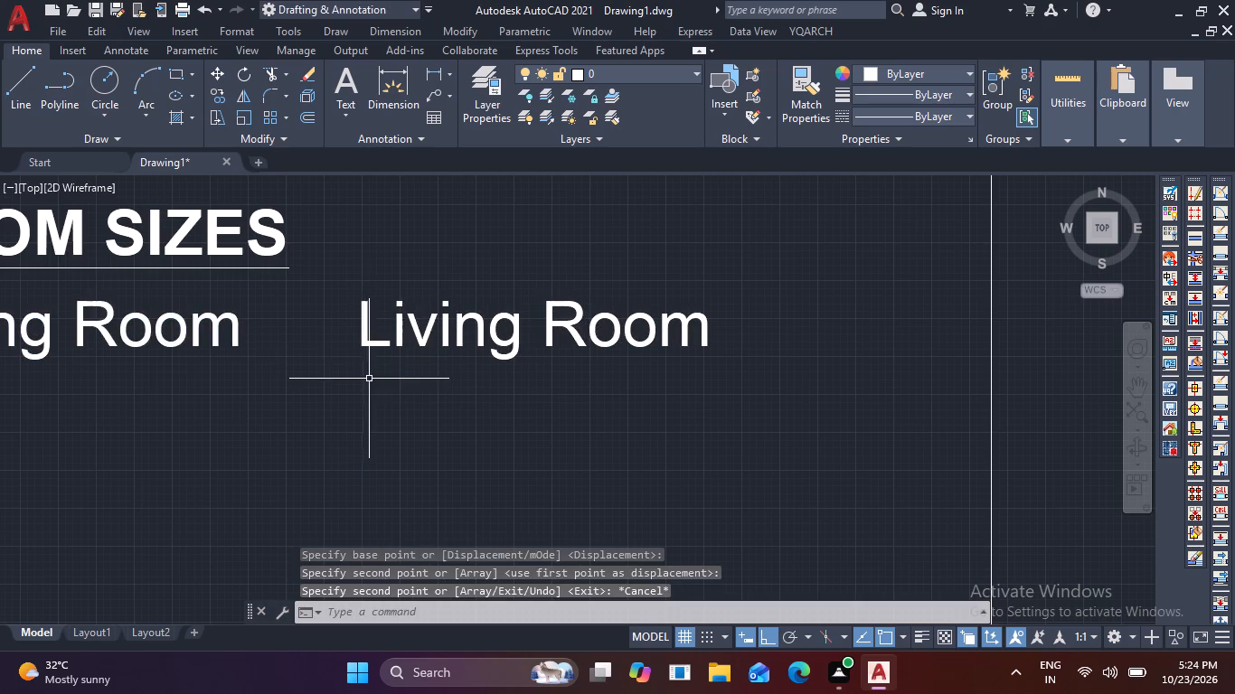
Clear all the wording of the right-hand "Living Room" copy.
double_click(401, 341)
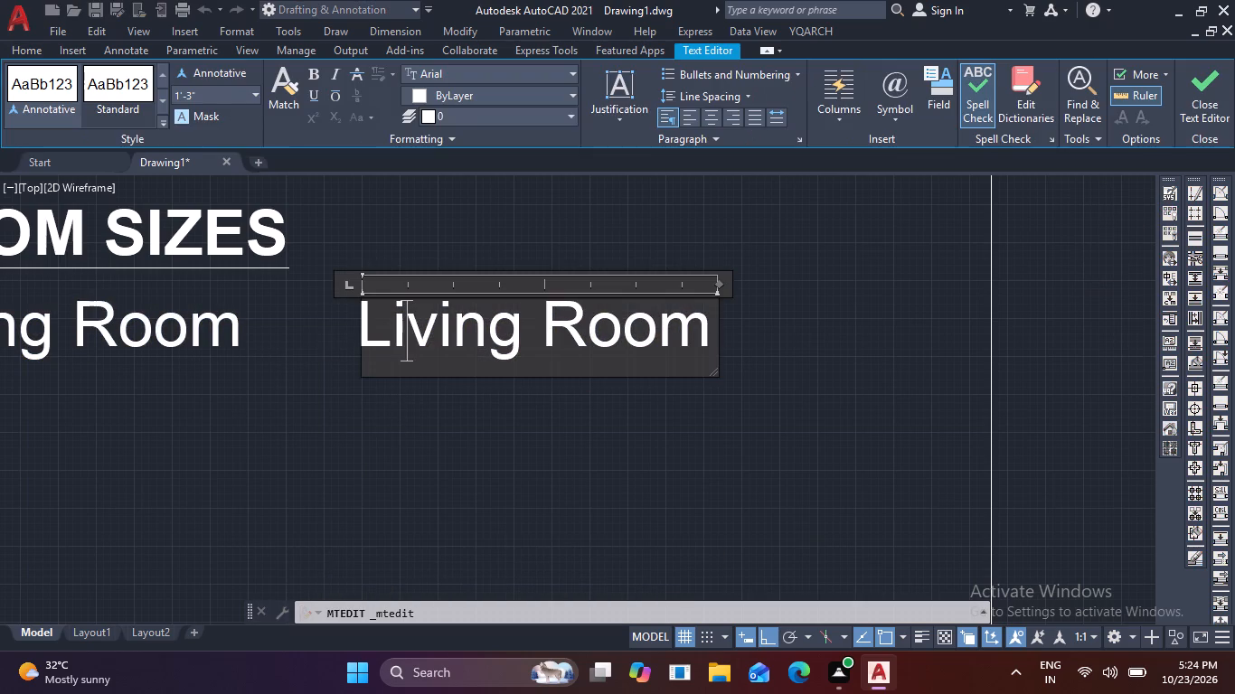
left_click(709, 335)
key("BackSpace")
key("BackSpace")
key("BackSpace")
key("BackSpace")
key("BackSpace")
key("BackSpace")
key("BackSpace")
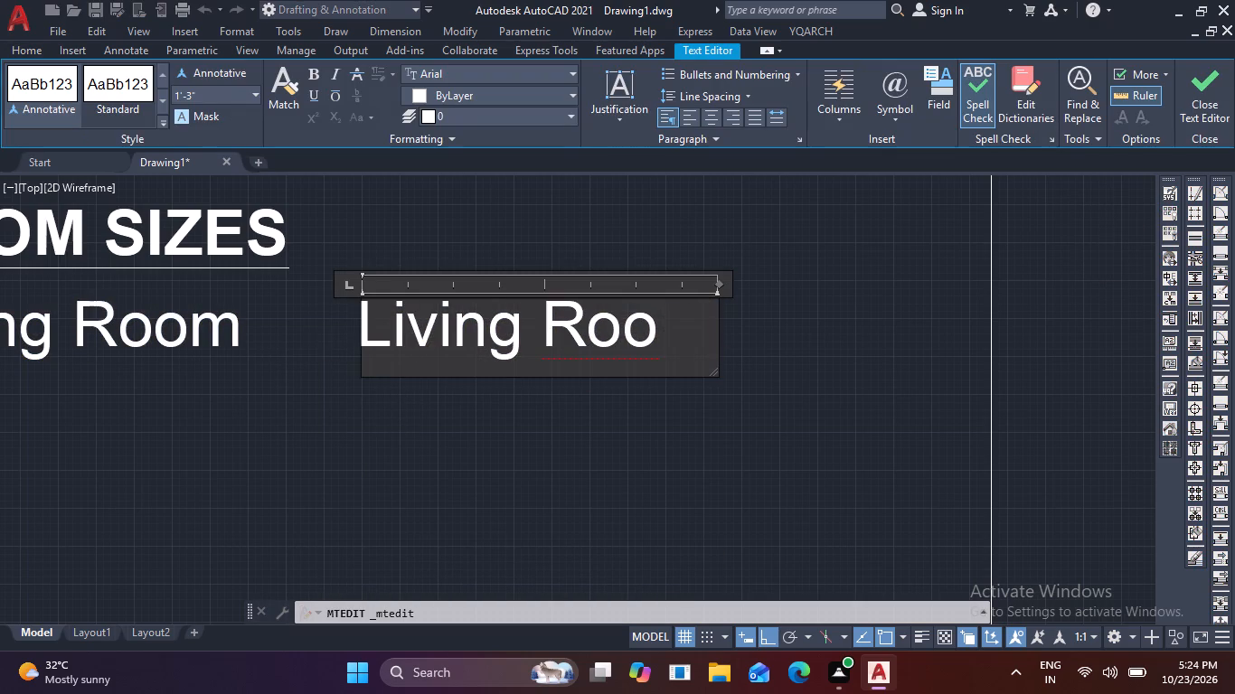
key("BackSpace")
key("BackSpace")
key("BackSpace")
key("BackSpace")
key("BackSpace")
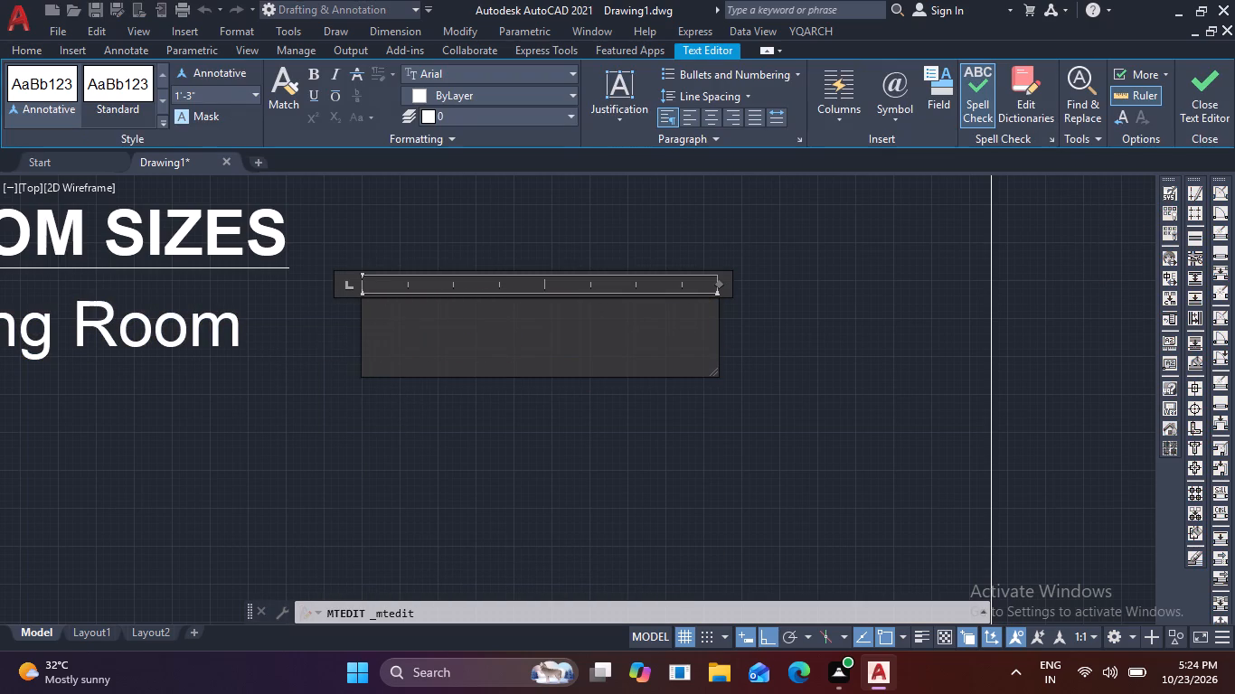
Enter ": 12' X 14'" as the size text beside "Living Room" and finish editing it.
key("shift+colon")
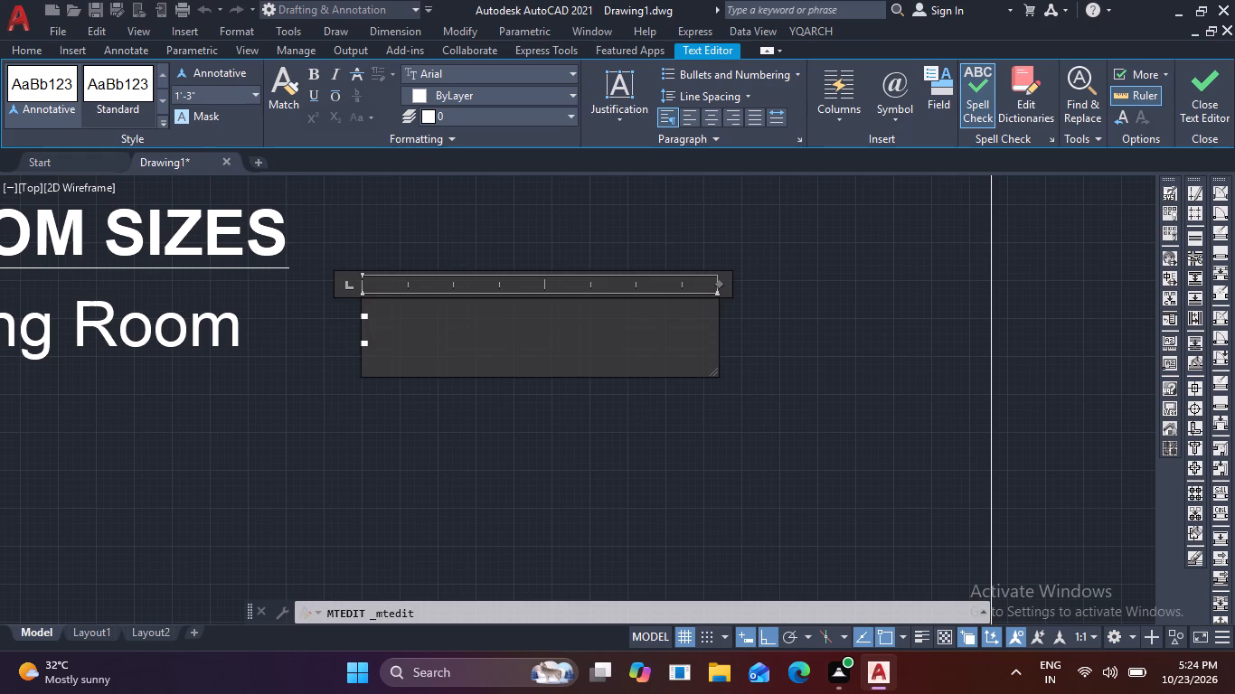
key("space")
type("12")
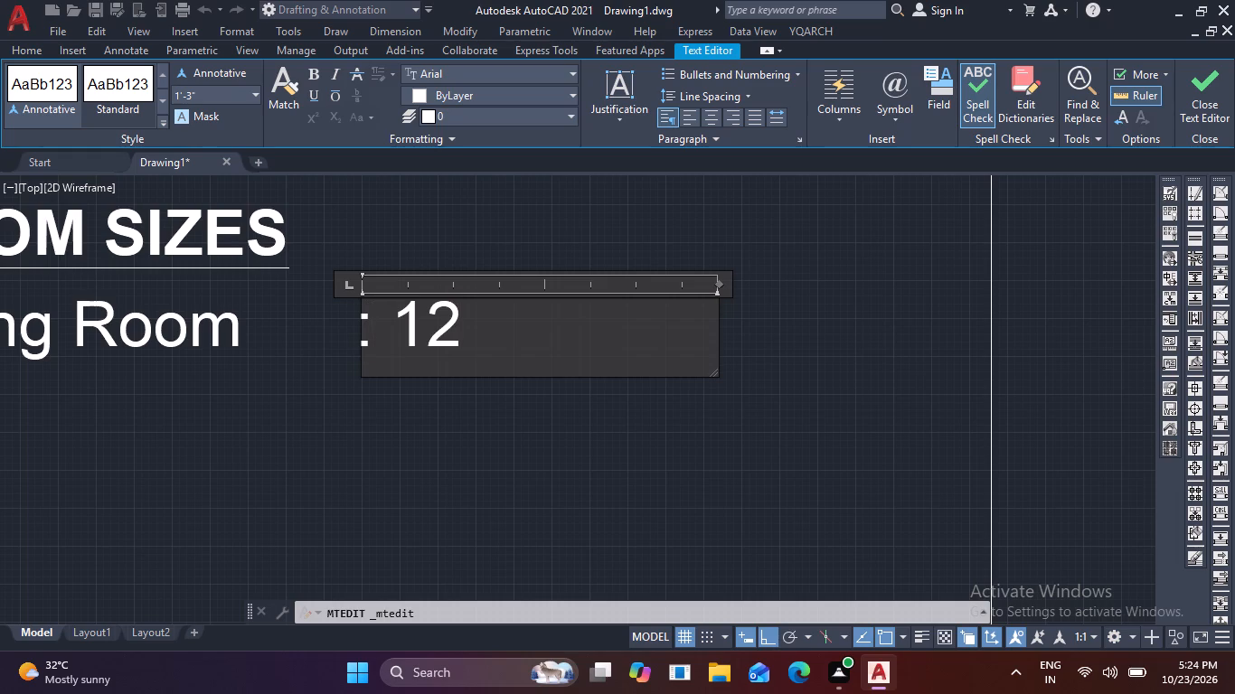
key("apostrophe")
key("x")
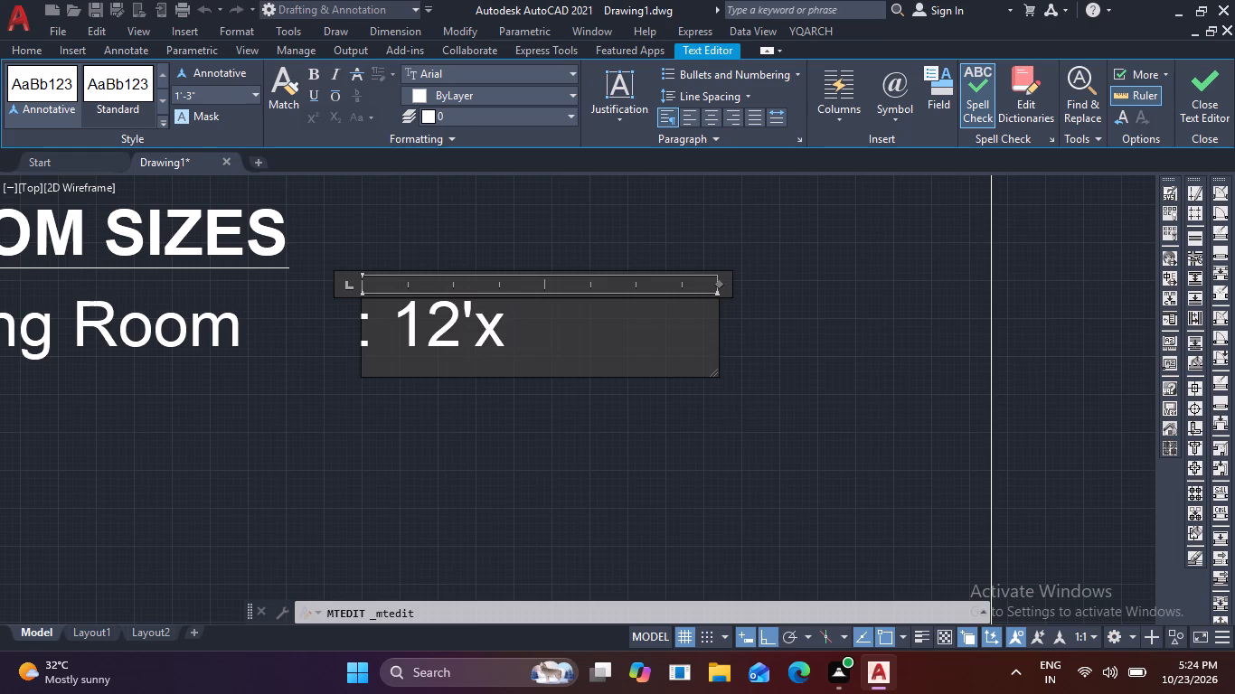
key("BackSpace")
key("space")
type("x")
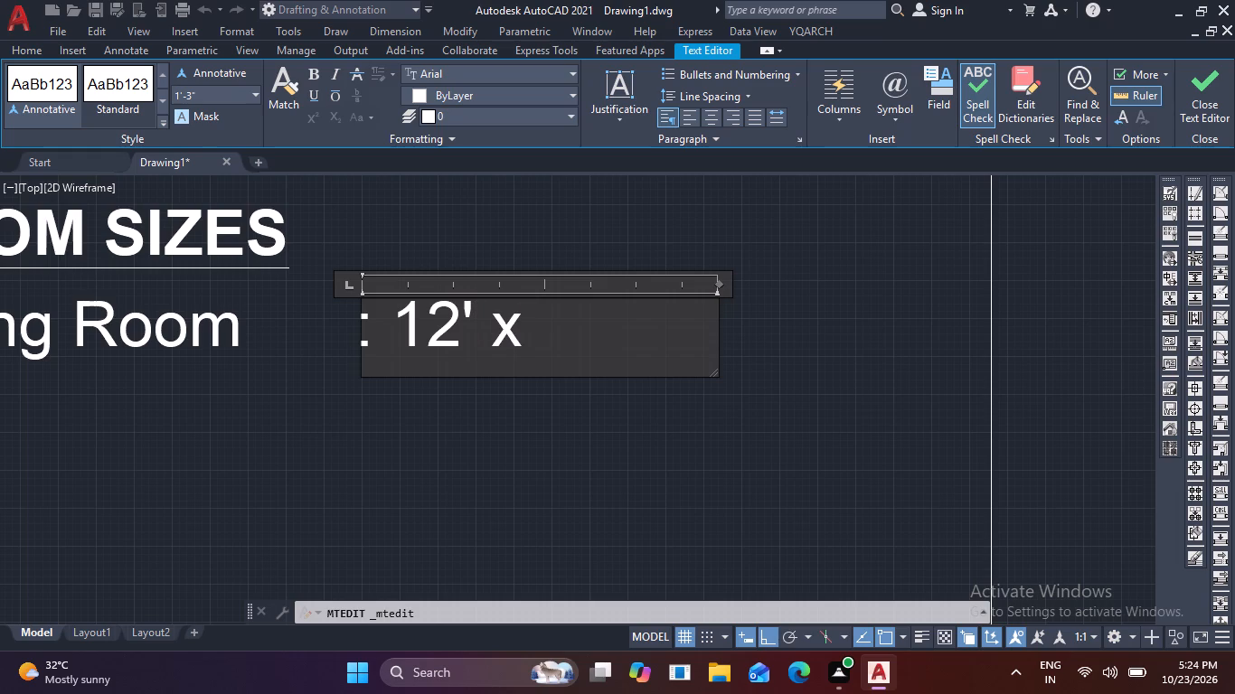
key("BackSpace")
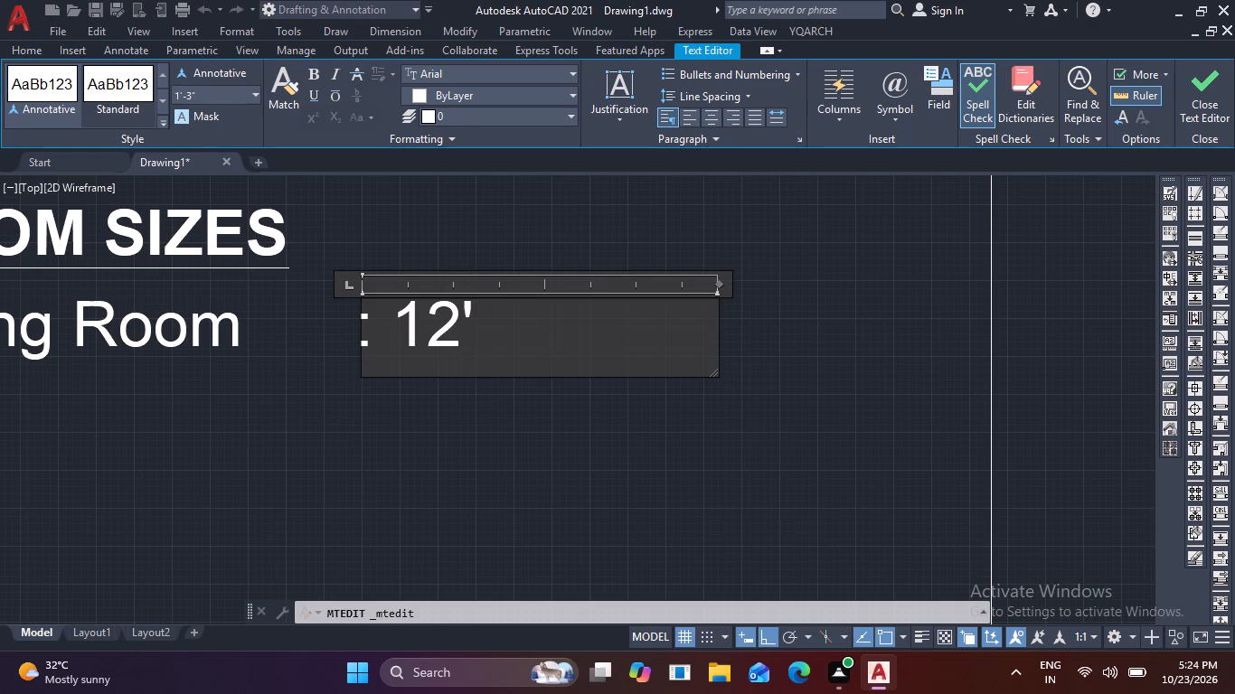
key("shift+x")
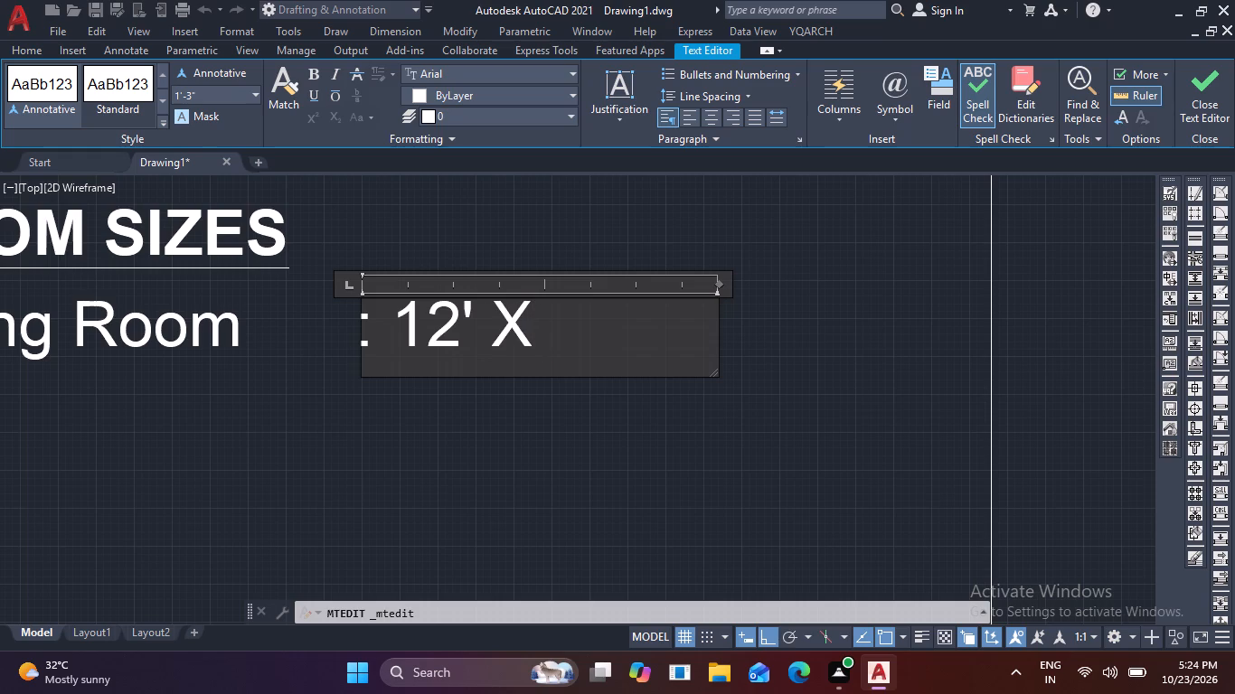
key("space")
type("14'")
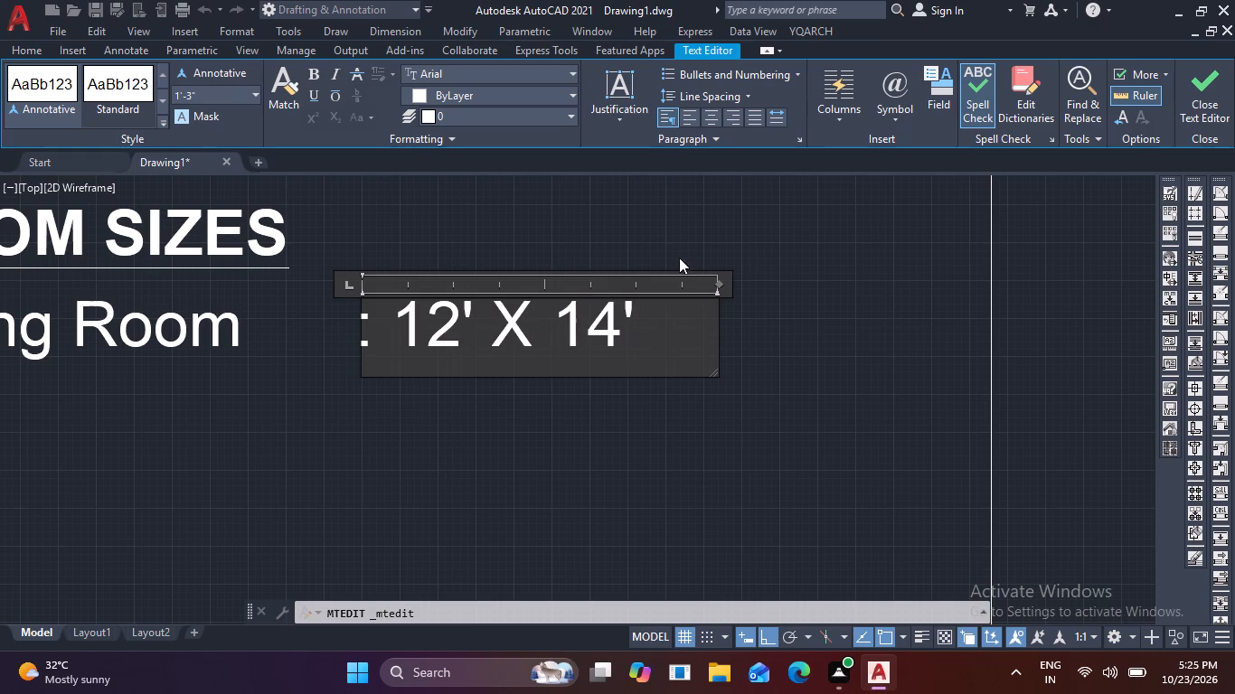
scroll(766, 293, "down", 1)
middle_click_drag(768, 302, 870, 252)
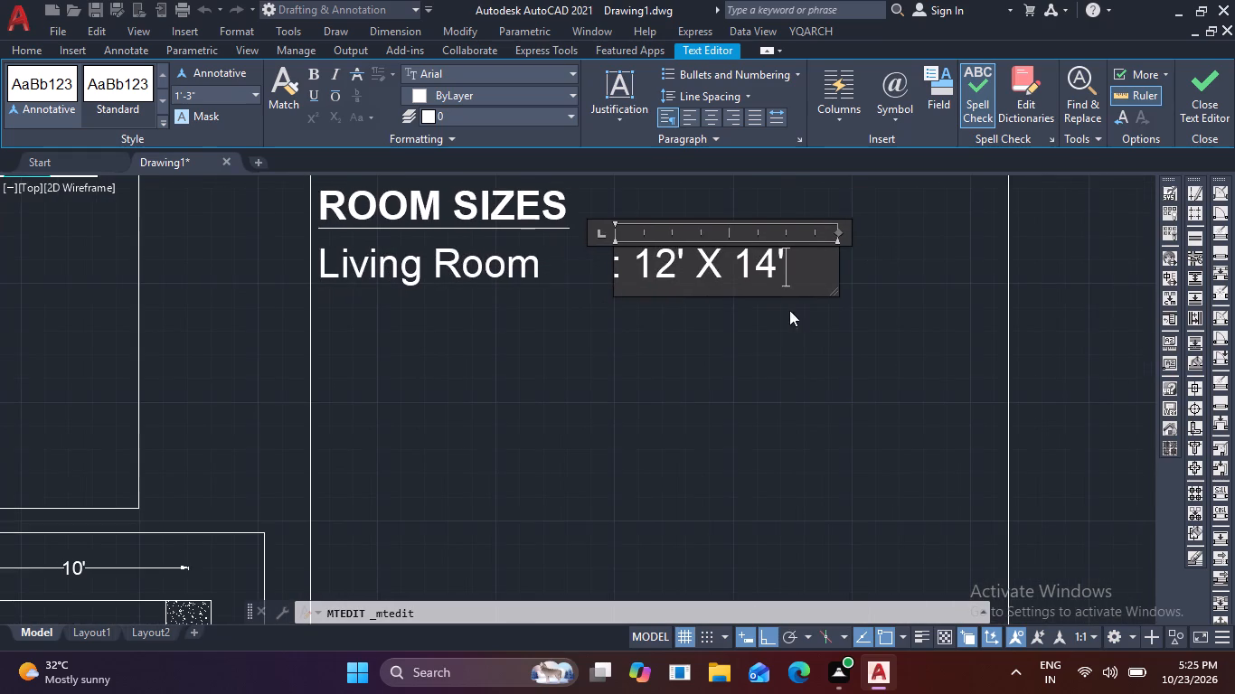
left_click(712, 328)
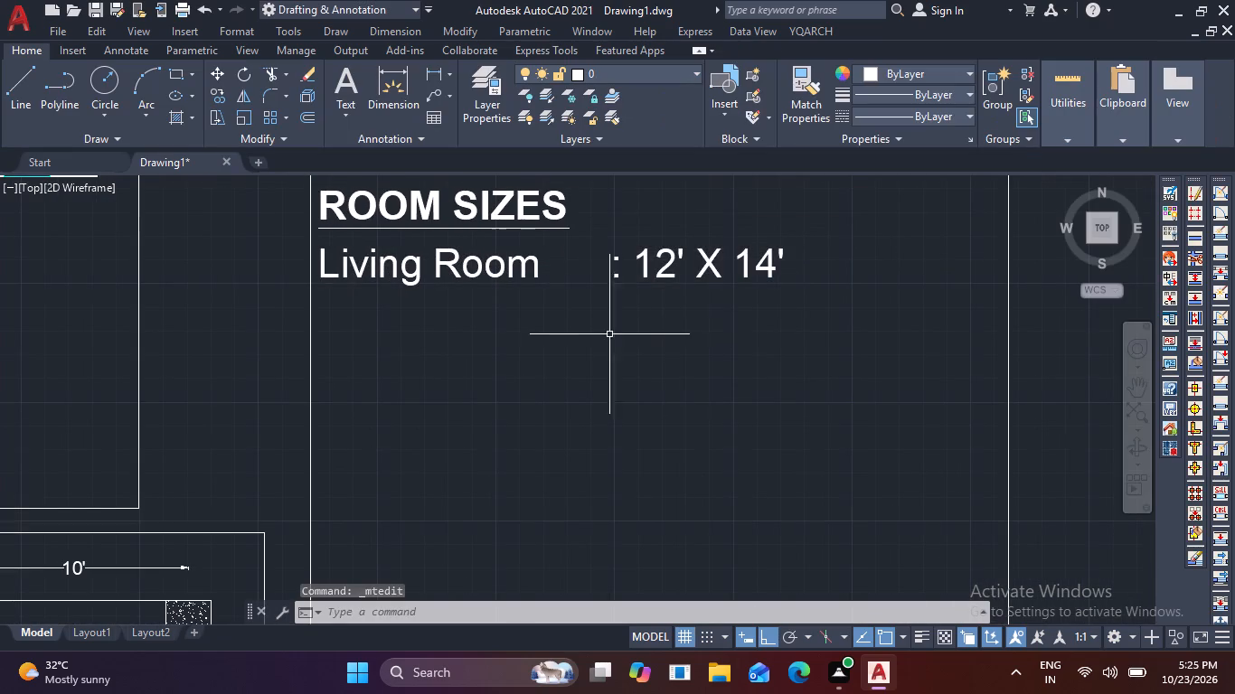
Copy the "Living Room : 12' X 14'" row straight down eight times, about 1'-11" apart, turning the grid display off during copying.
left_click(463, 272)
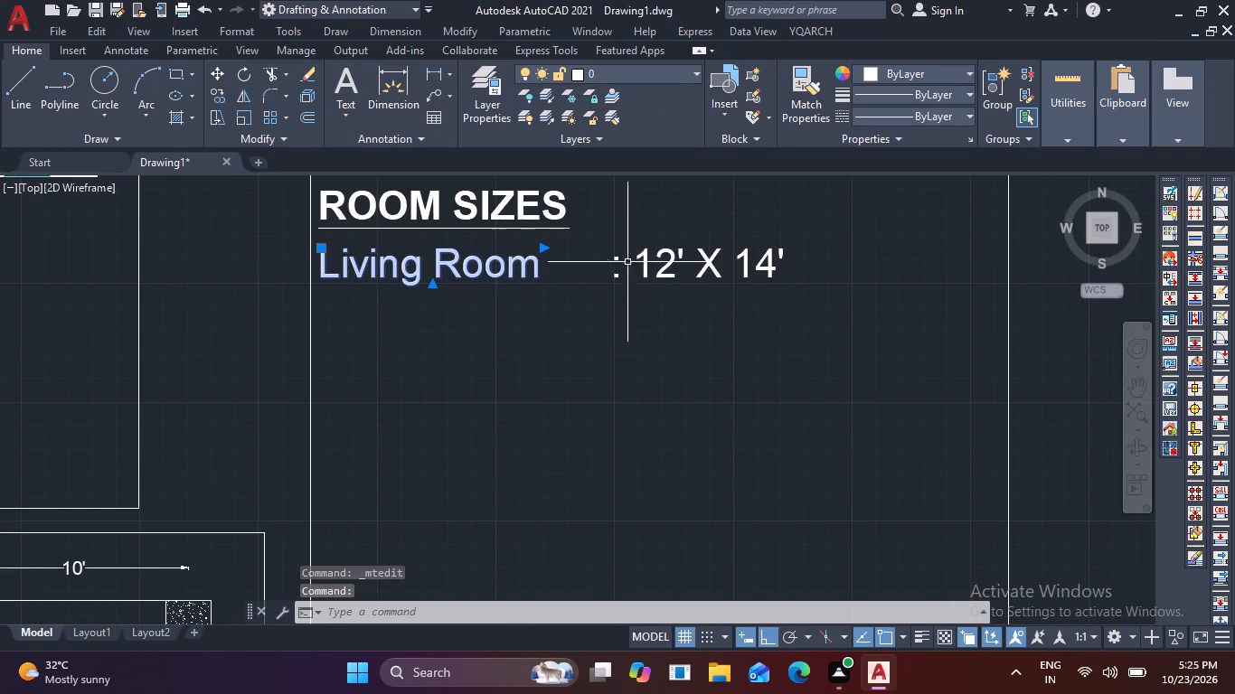
left_click(667, 253)
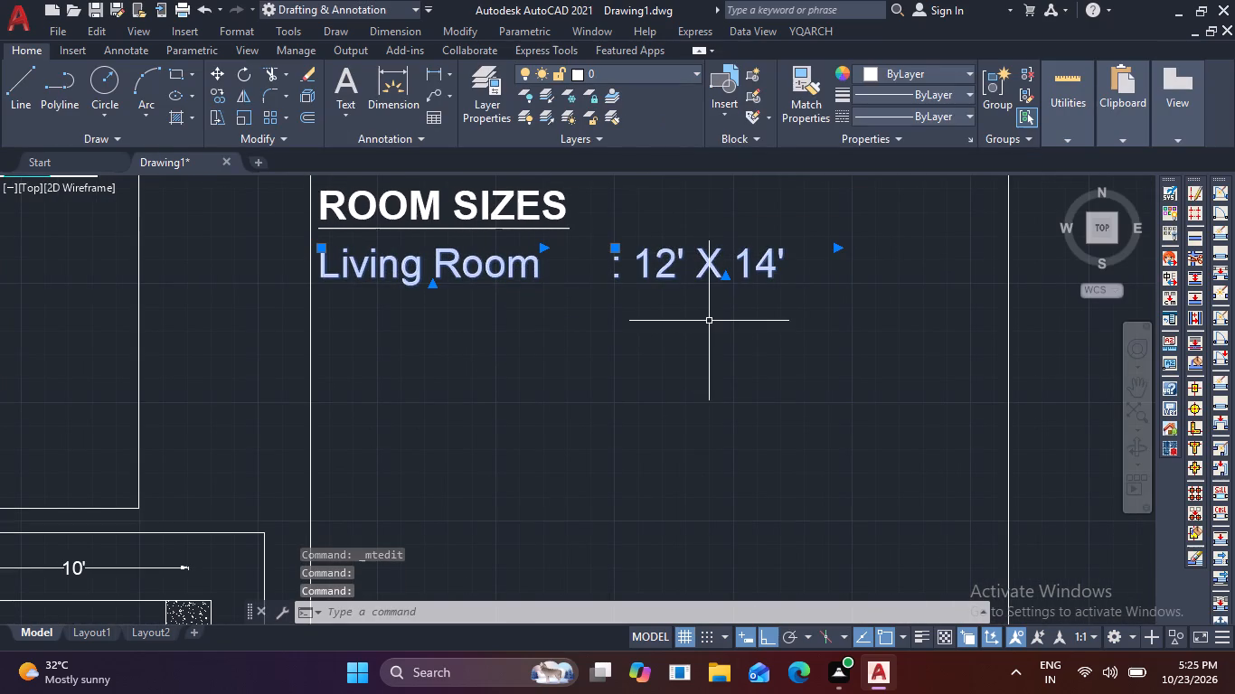
type("co")
key("space")
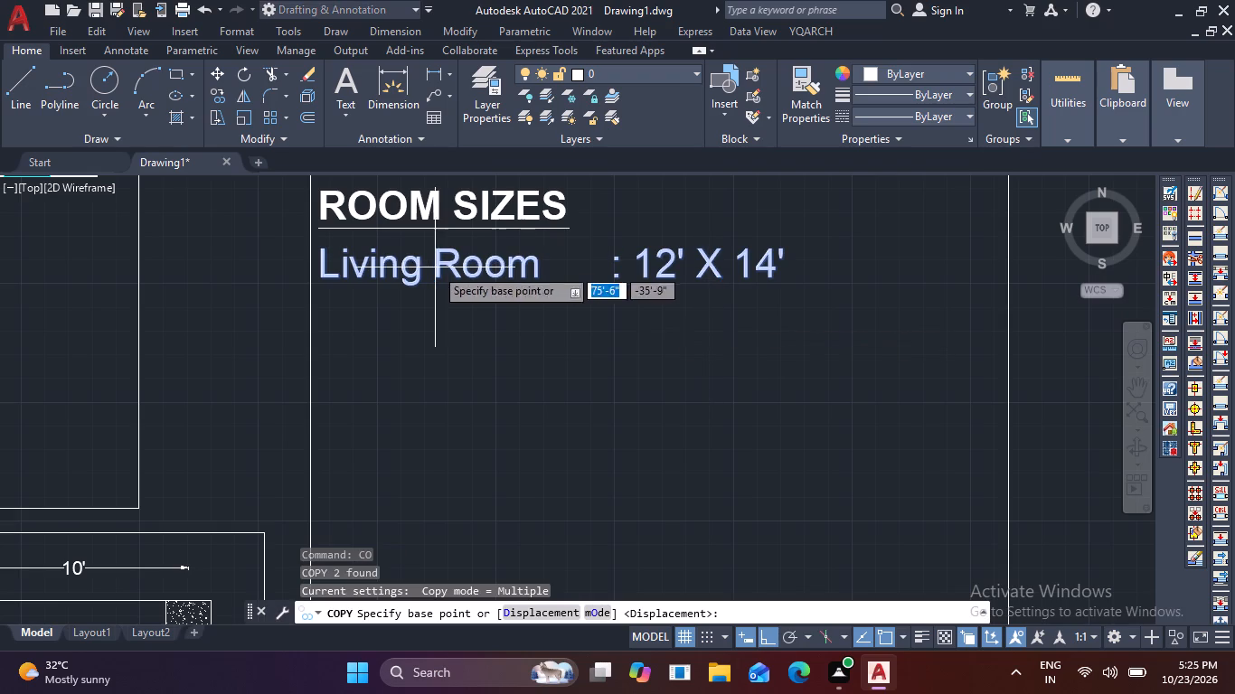
left_click(318, 283)
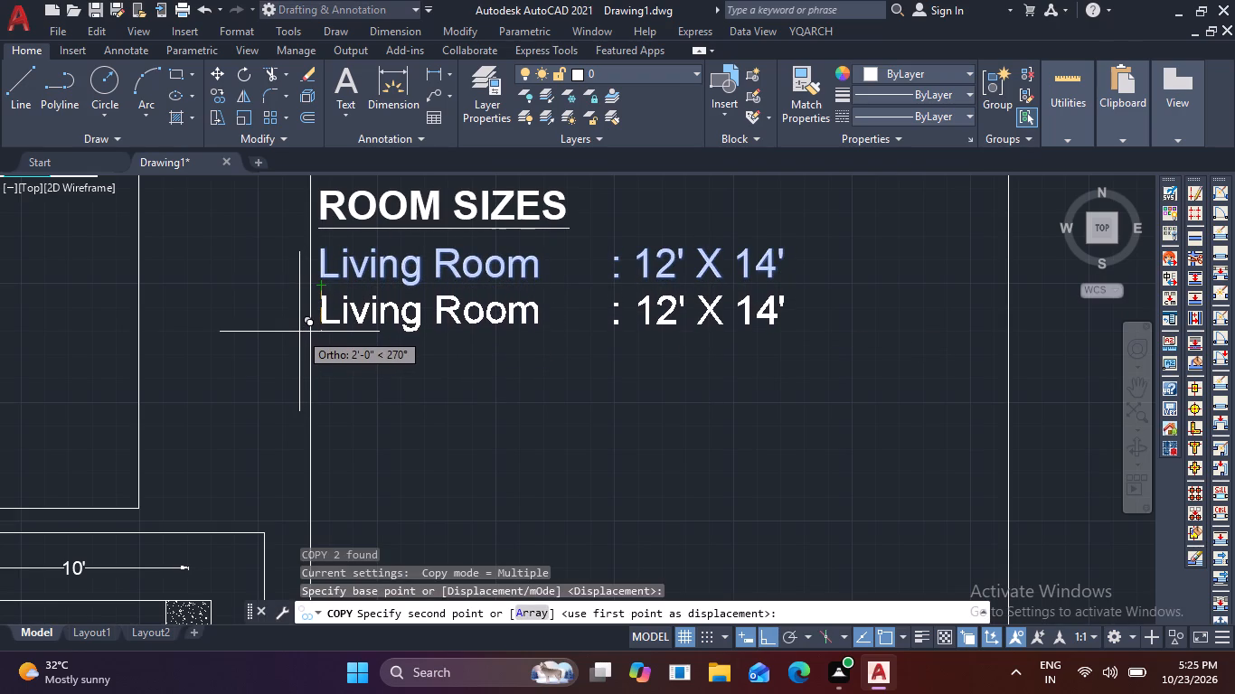
left_click(299, 332)
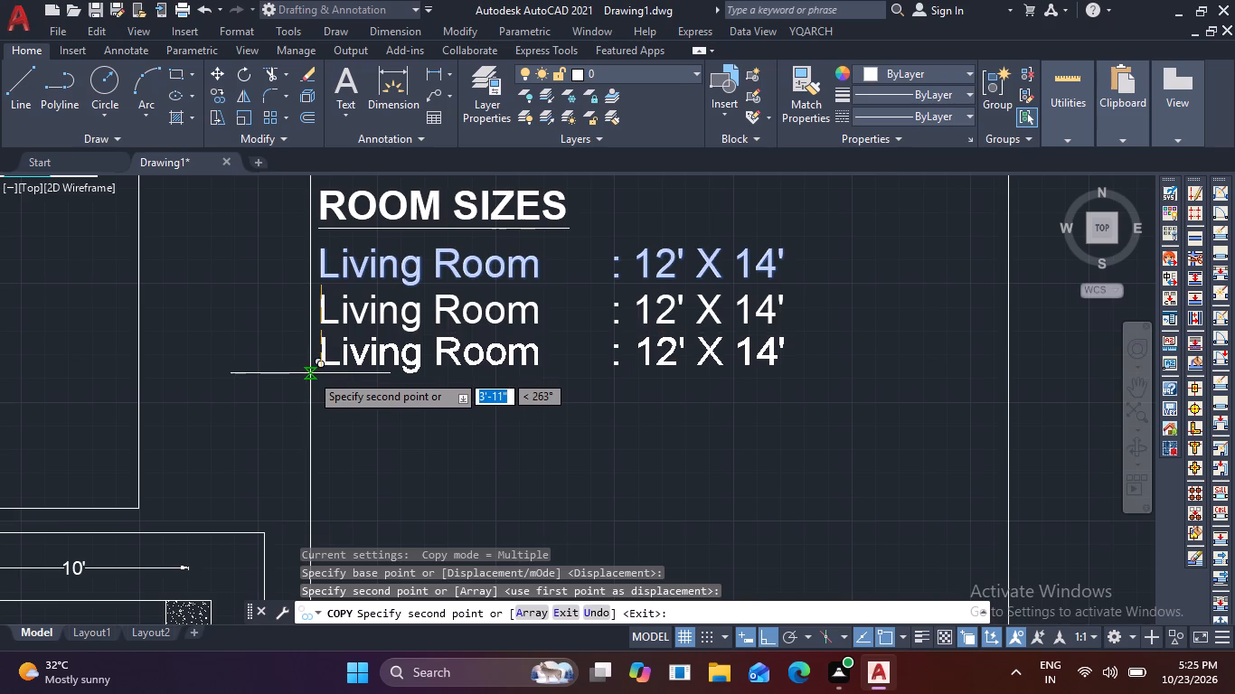
scroll(317, 371, "up", 1)
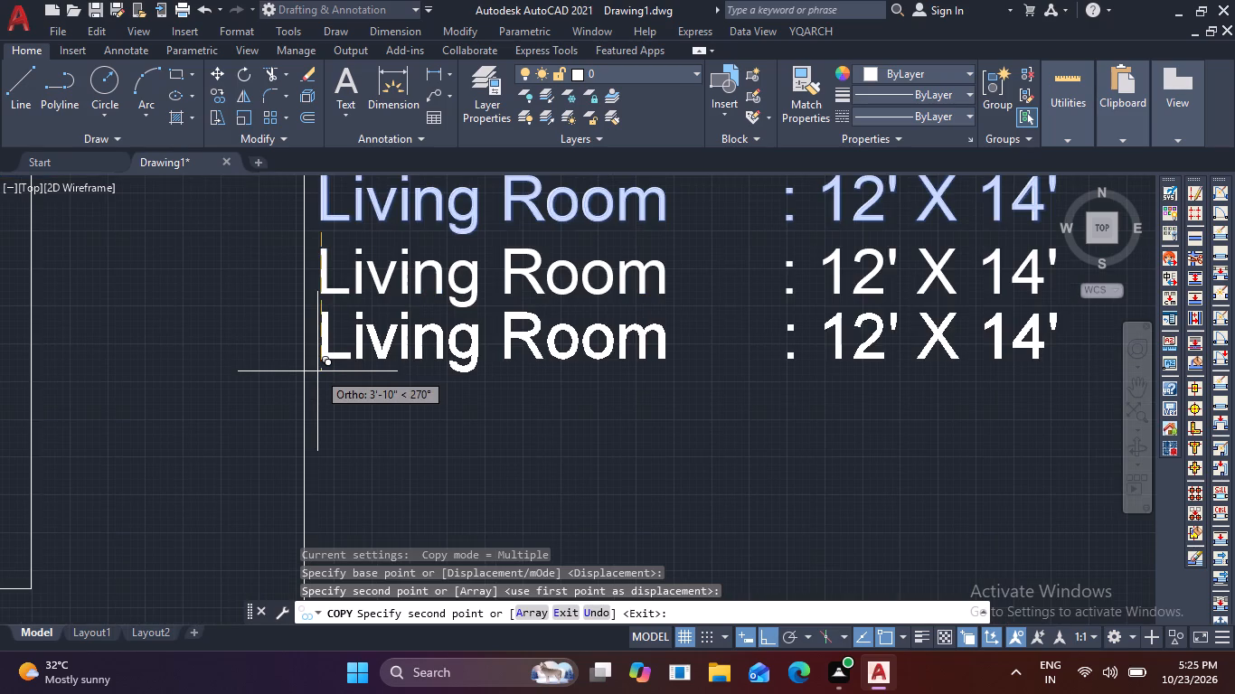
left_click(318, 371)
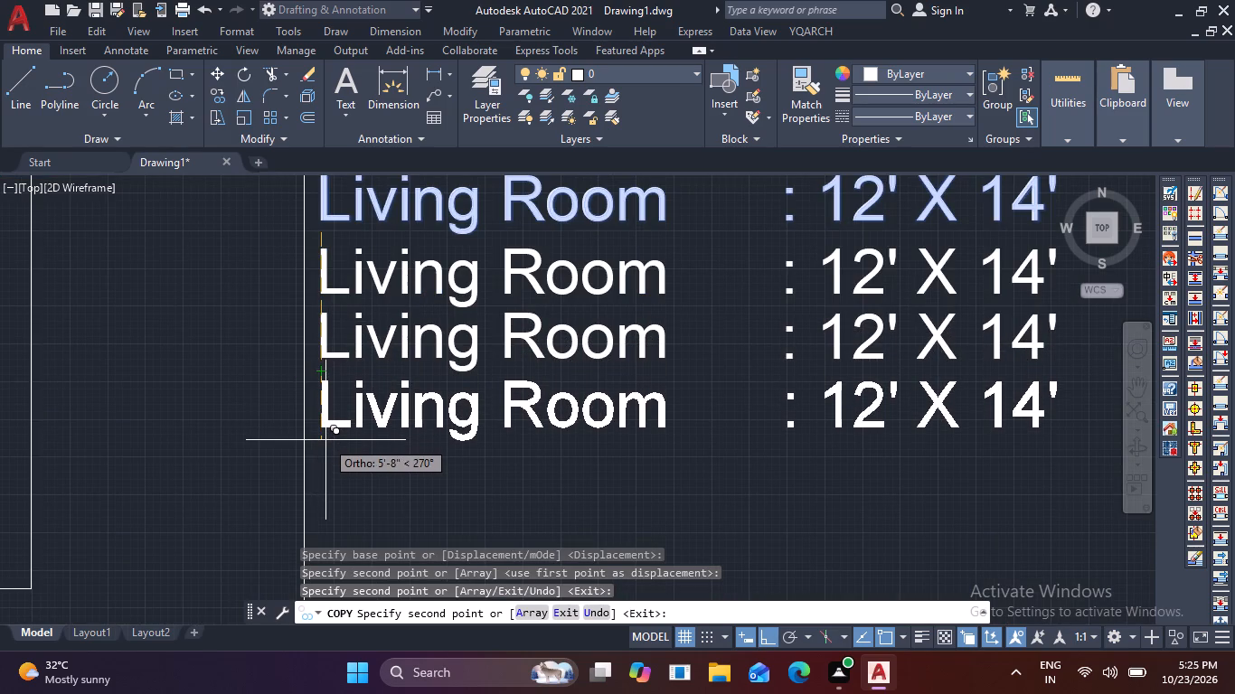
left_click(325, 440)
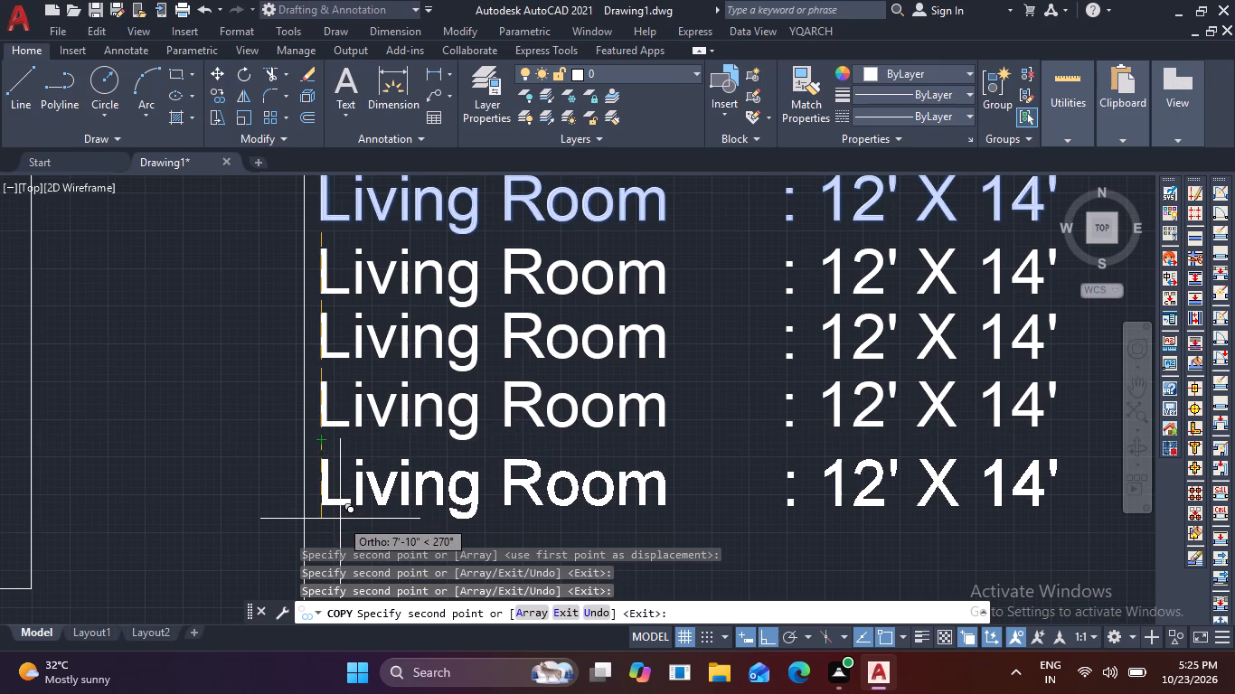
left_click(330, 509)
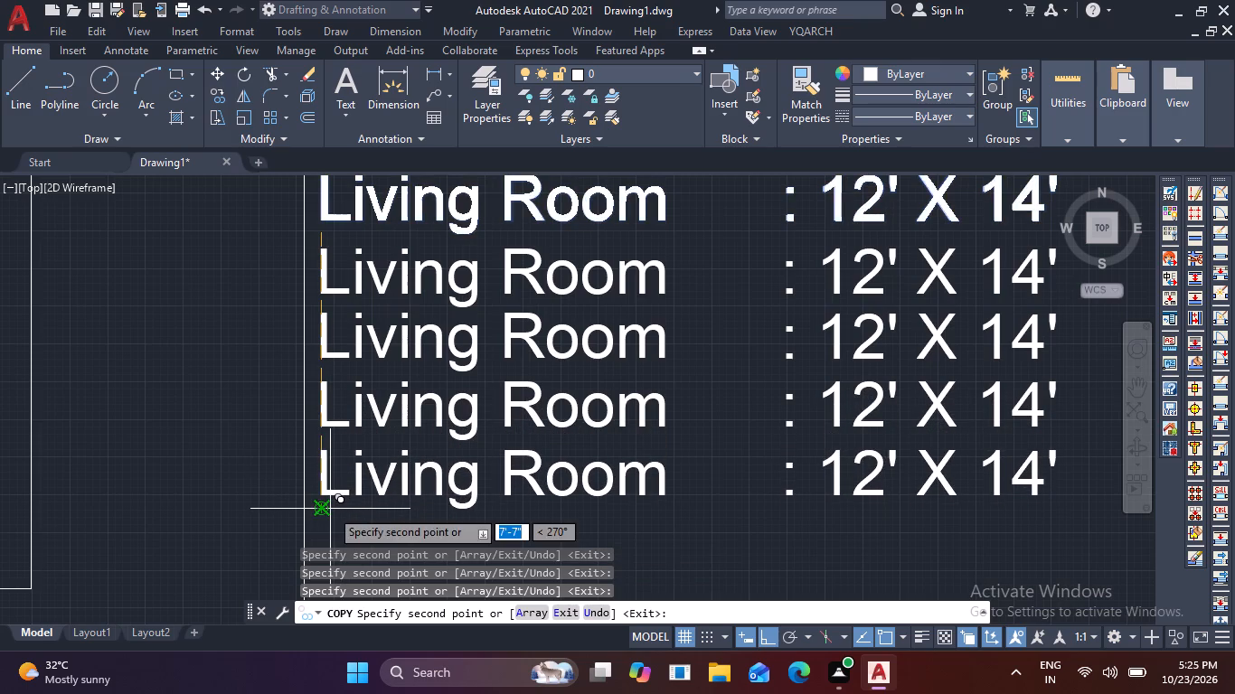
middle_click_drag(330, 509, 335, 355)
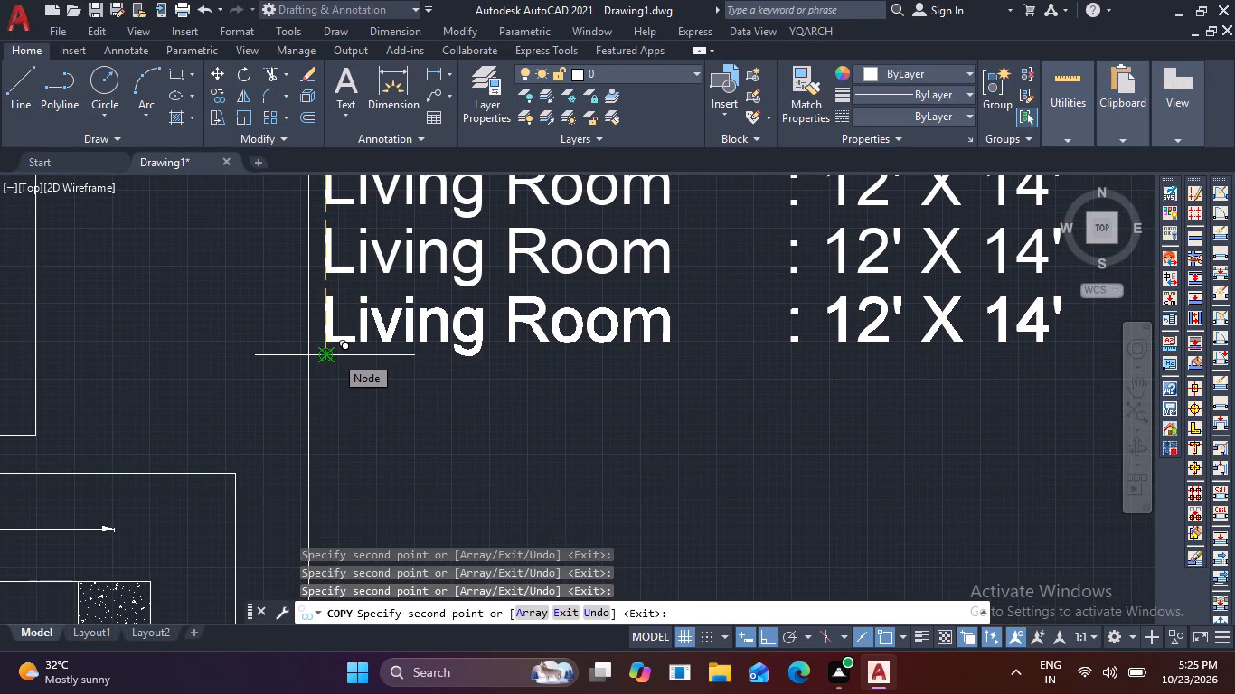
key("F7")
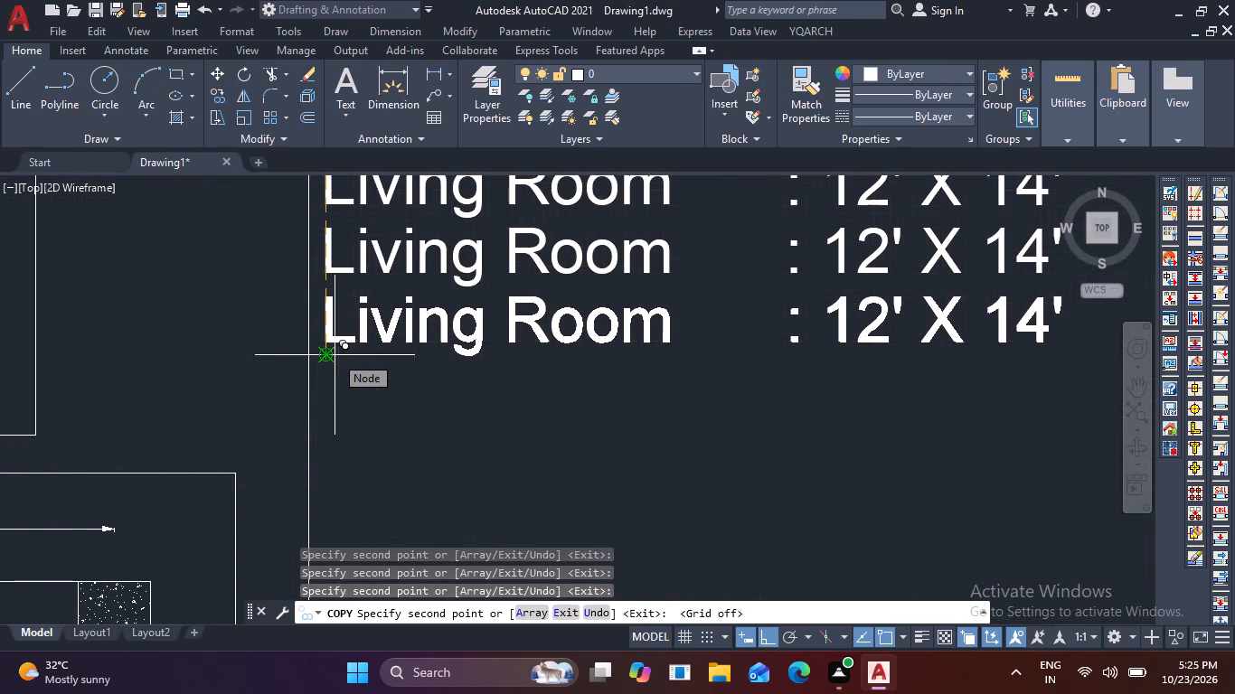
left_click(328, 422)
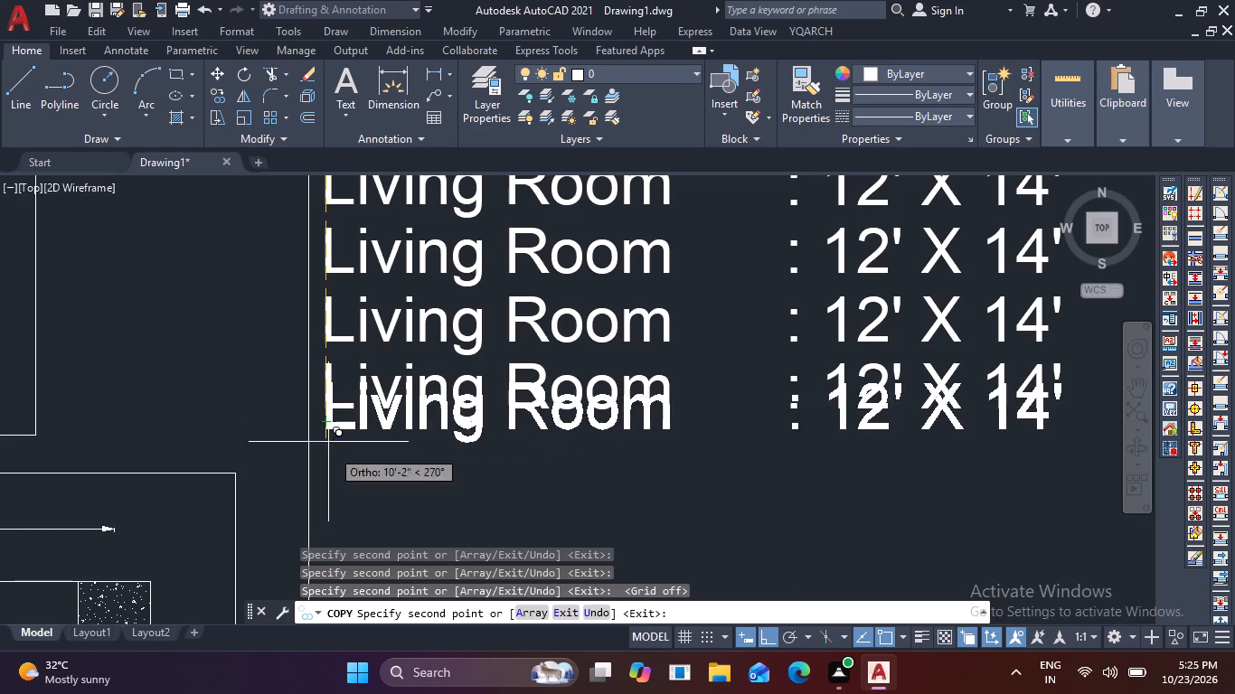
left_click(320, 490)
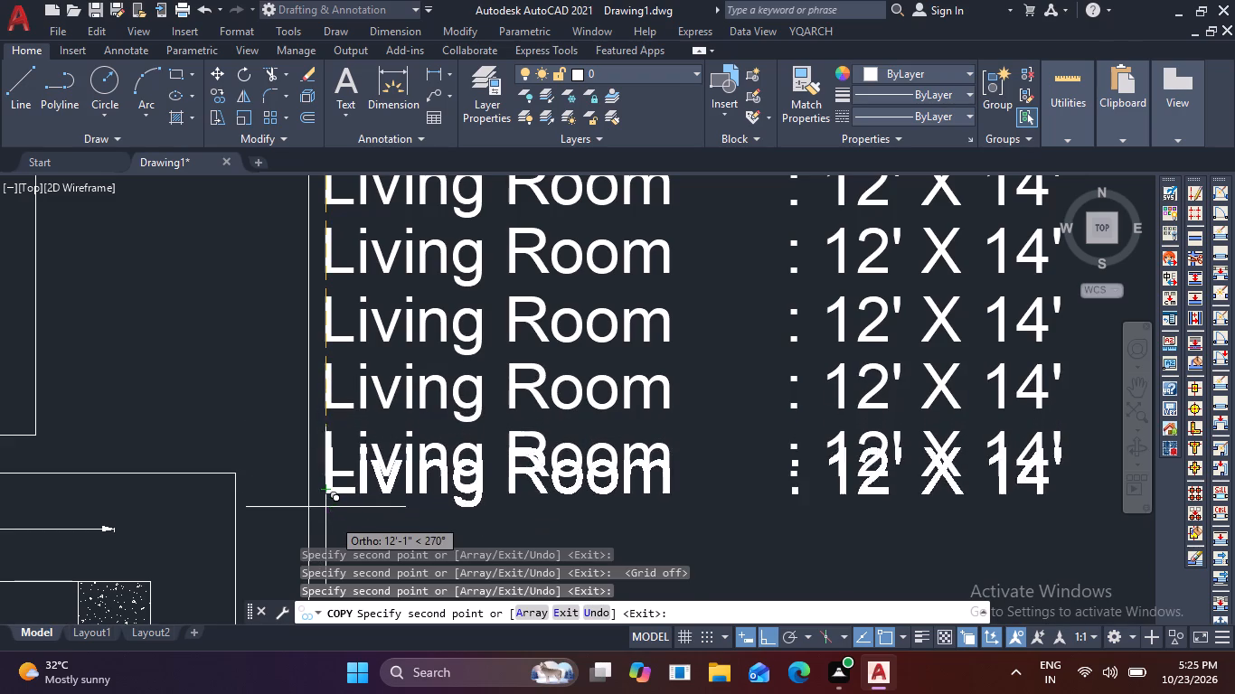
middle_click_drag(335, 520, 336, 394)
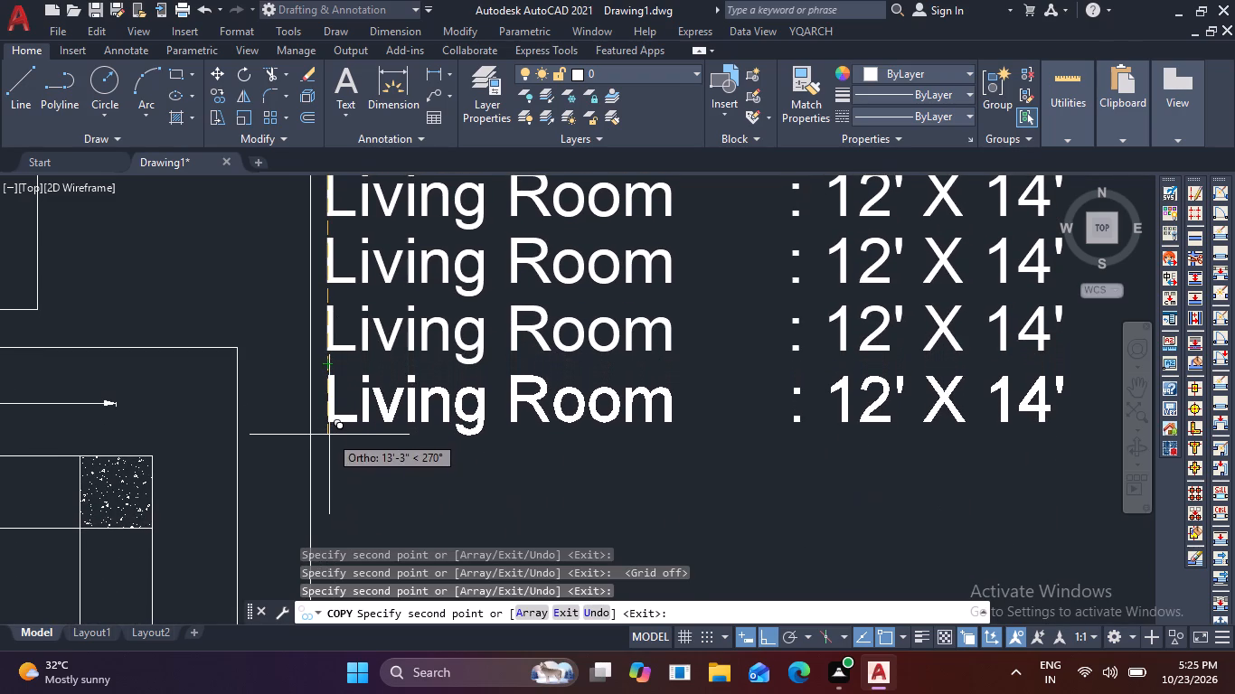
left_click(329, 435)
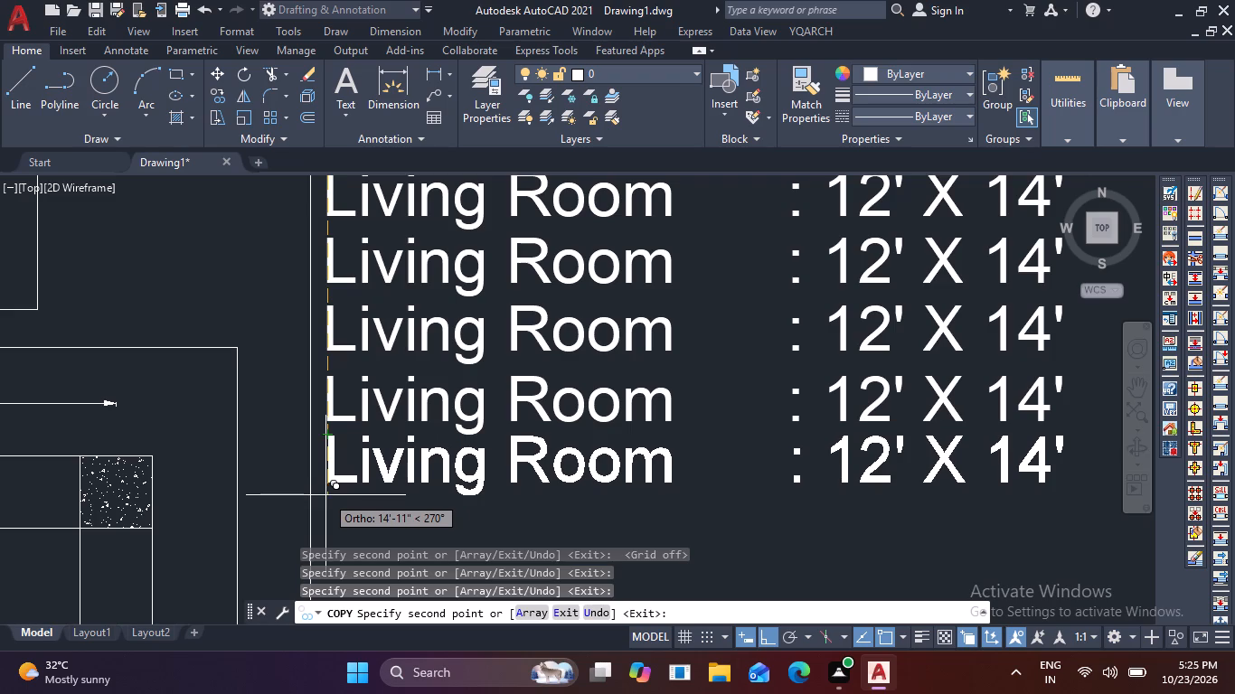
left_click(324, 502)
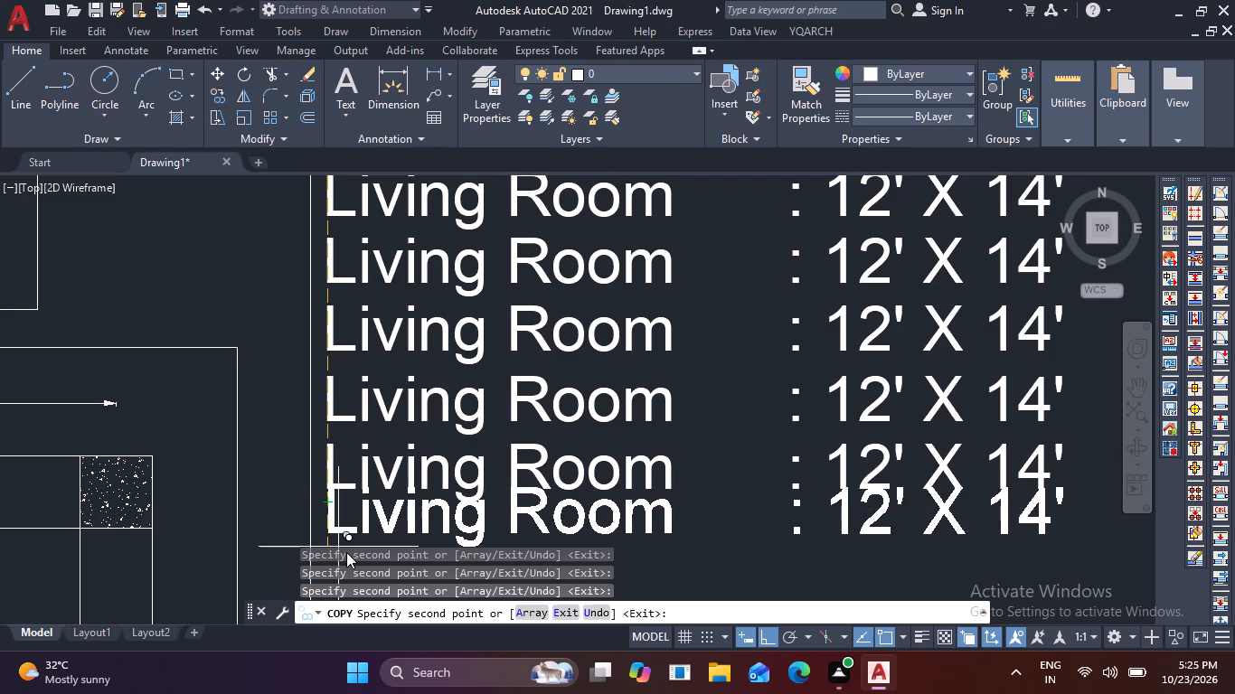
key("Escape")
Replace the second row's room name under "ROOM SIZES" with "Bedroom 1".
scroll(495, 361, "down", 2)
middle_click_drag(514, 361, 528, 440)
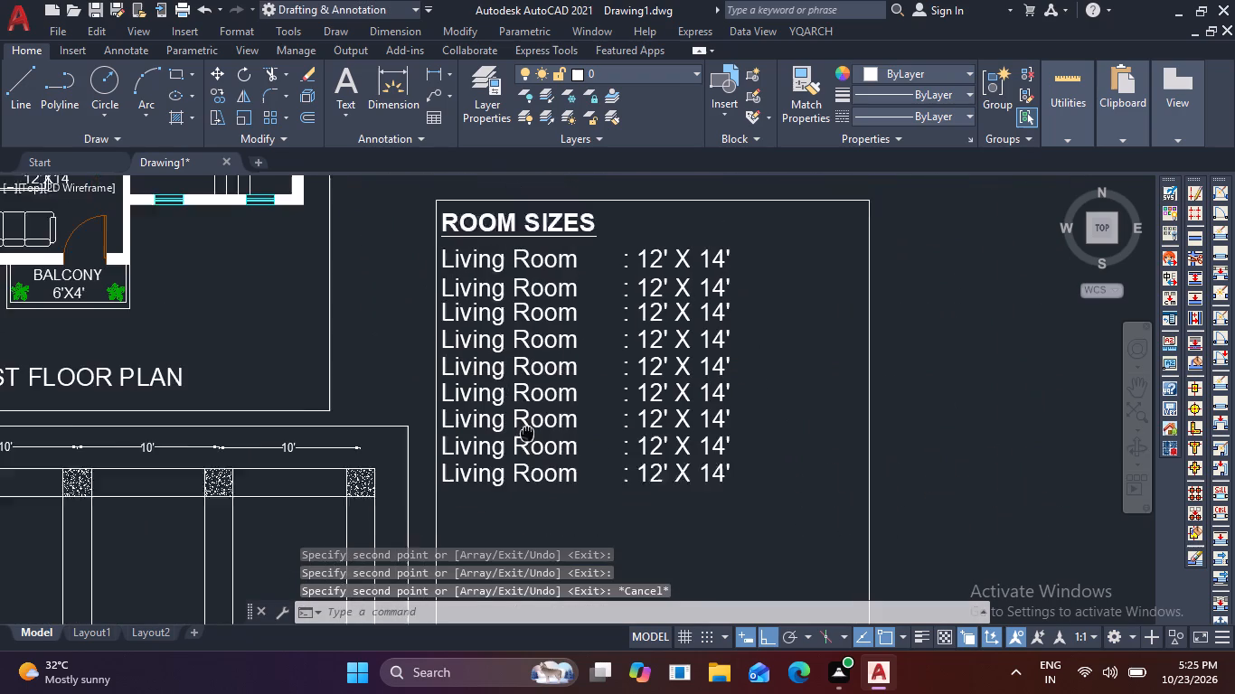
middle_click_drag(528, 440, 531, 469)
scroll(543, 328, "up", 1)
double_click(544, 325)
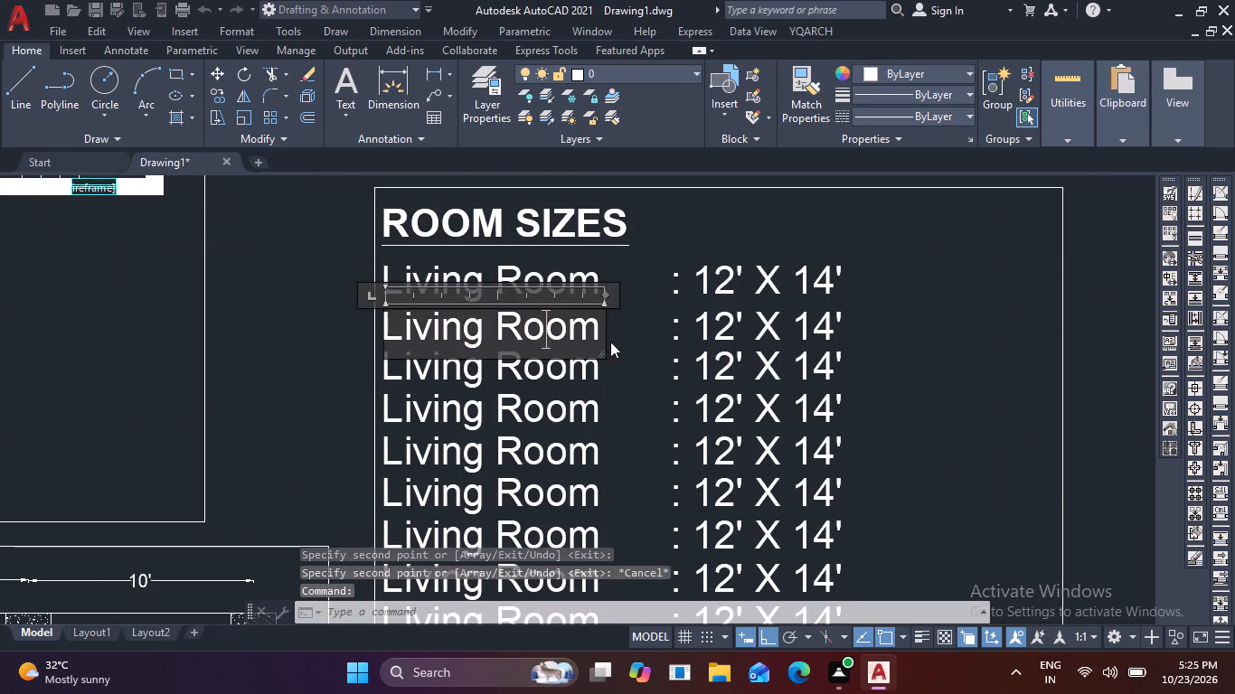
left_click(595, 332)
key("BackSpace")
key("BackSpace")
key("BackSpace")
key("BackSpace")
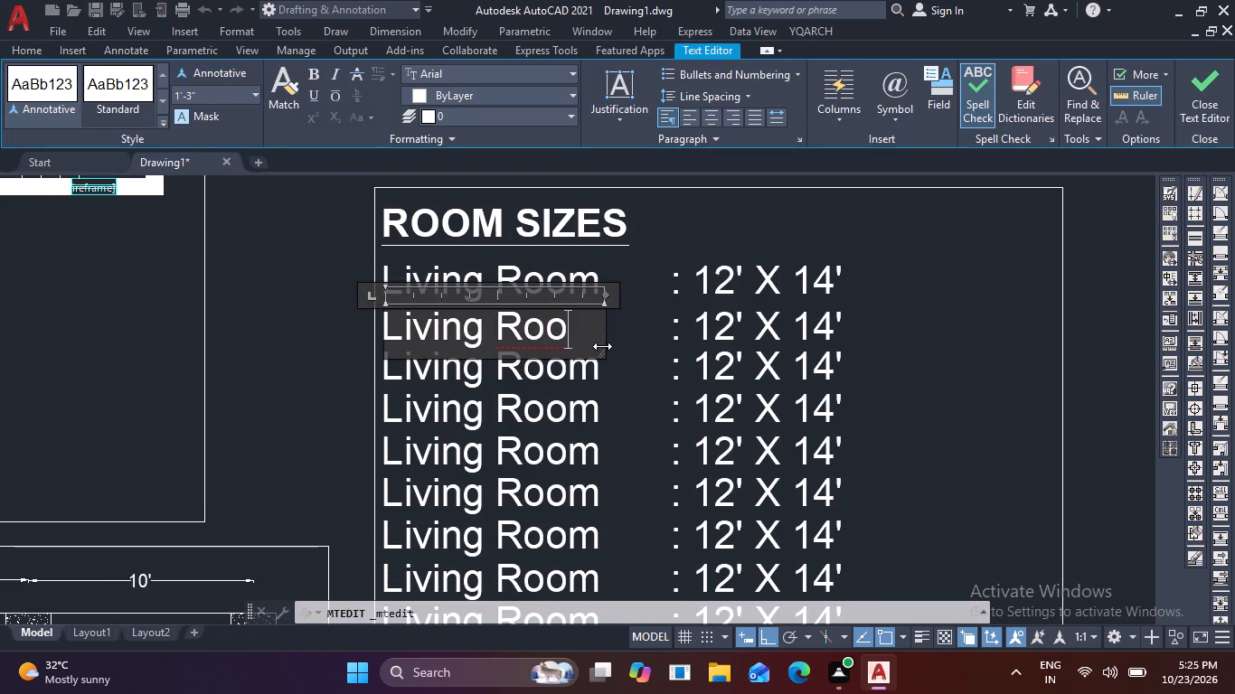
key("BackSpace")
key("BackSpace")
key("BackSpace")
key("BackSpace")
key("BackSpace")
key("BackSpace")
key("BackSpace")
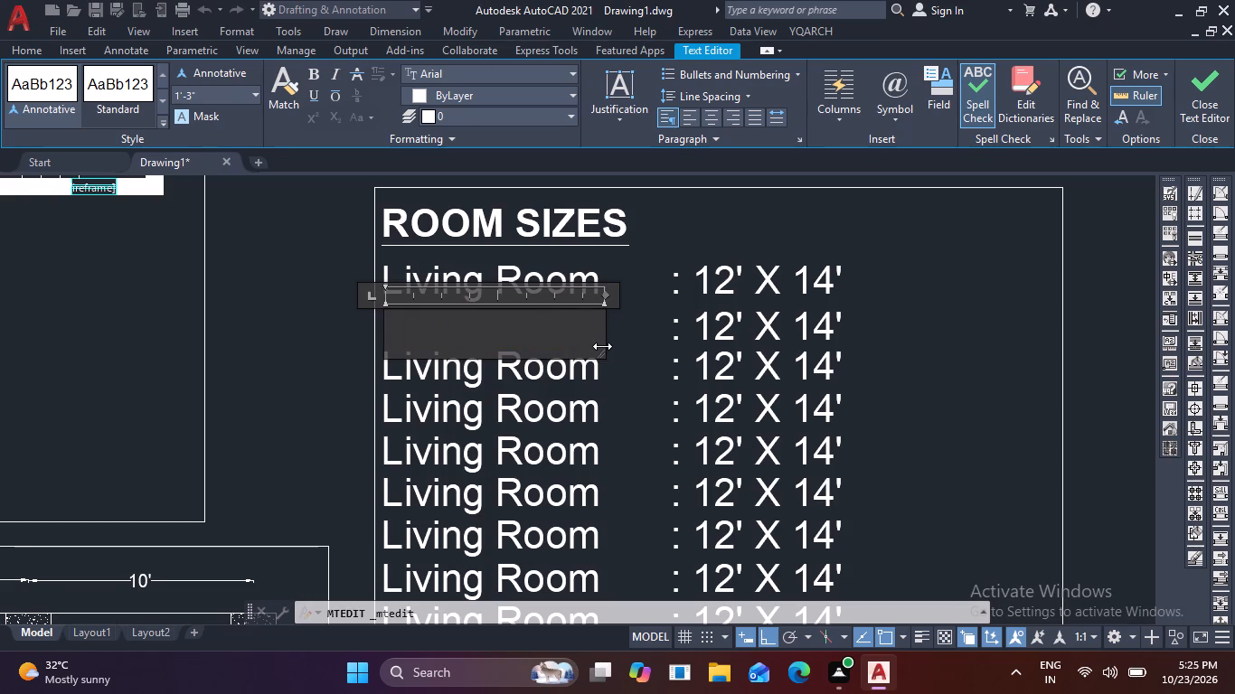
key("shift+b")
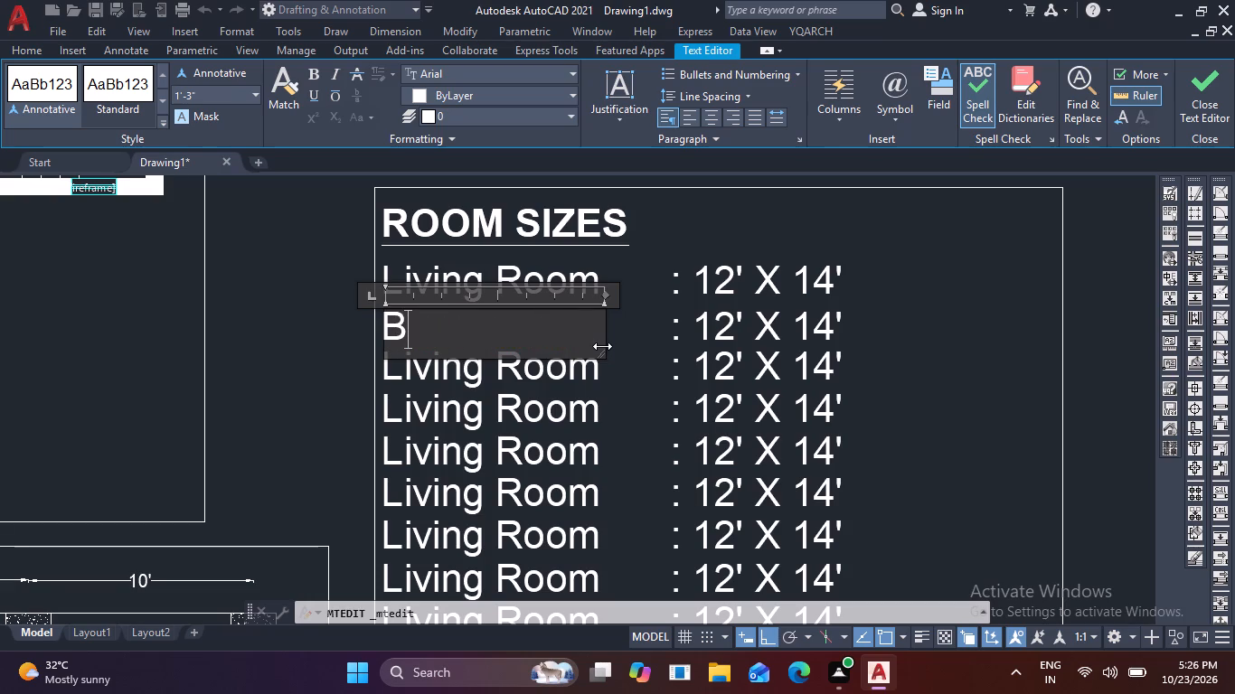
key("e")
key("d")
key("r")
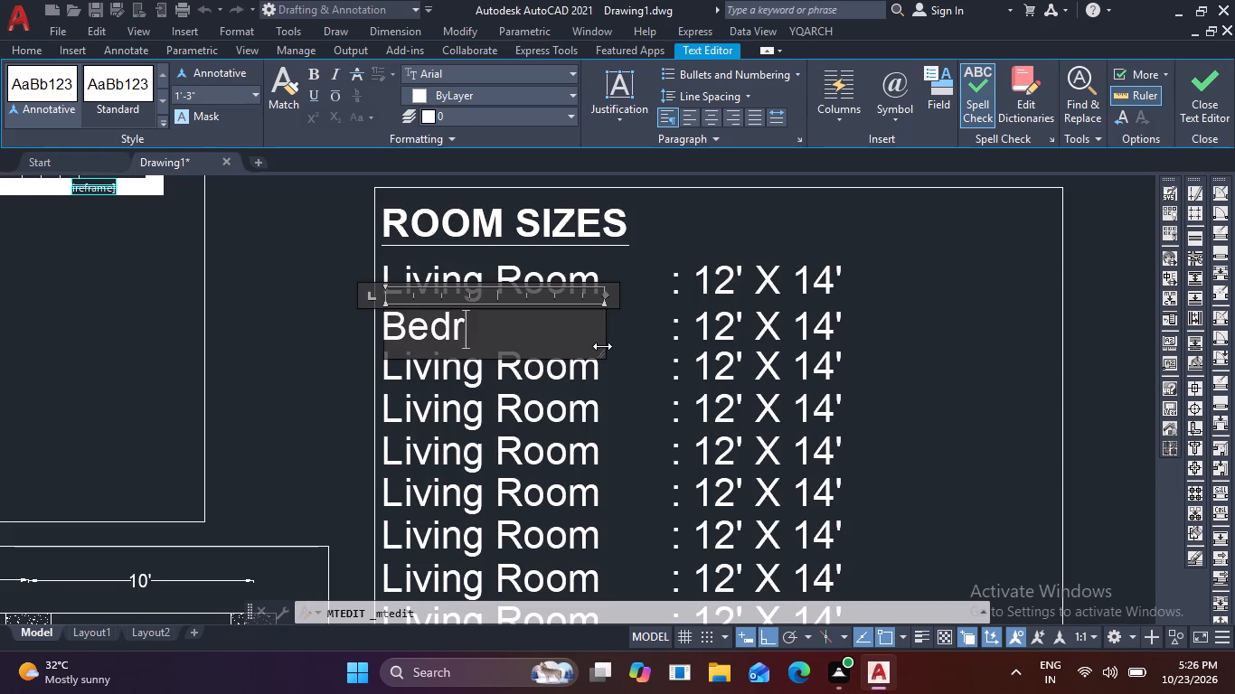
type("oo")
key("m")
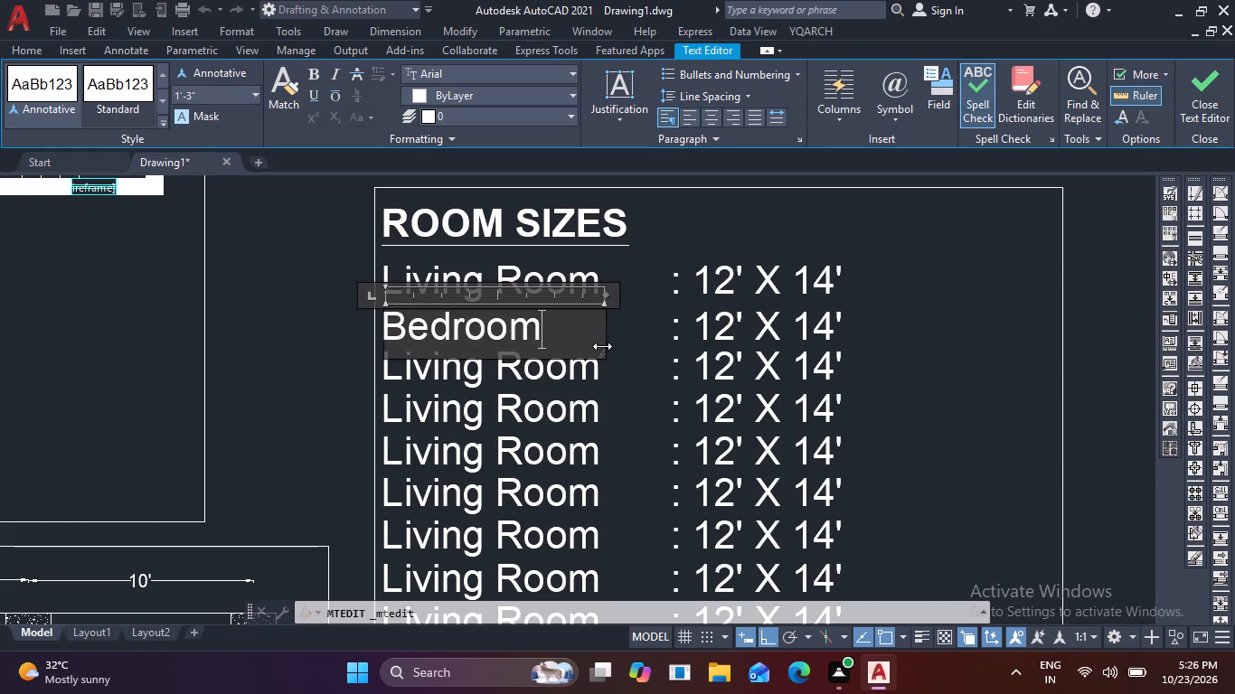
key("space")
type("1")
left_click(633, 384)
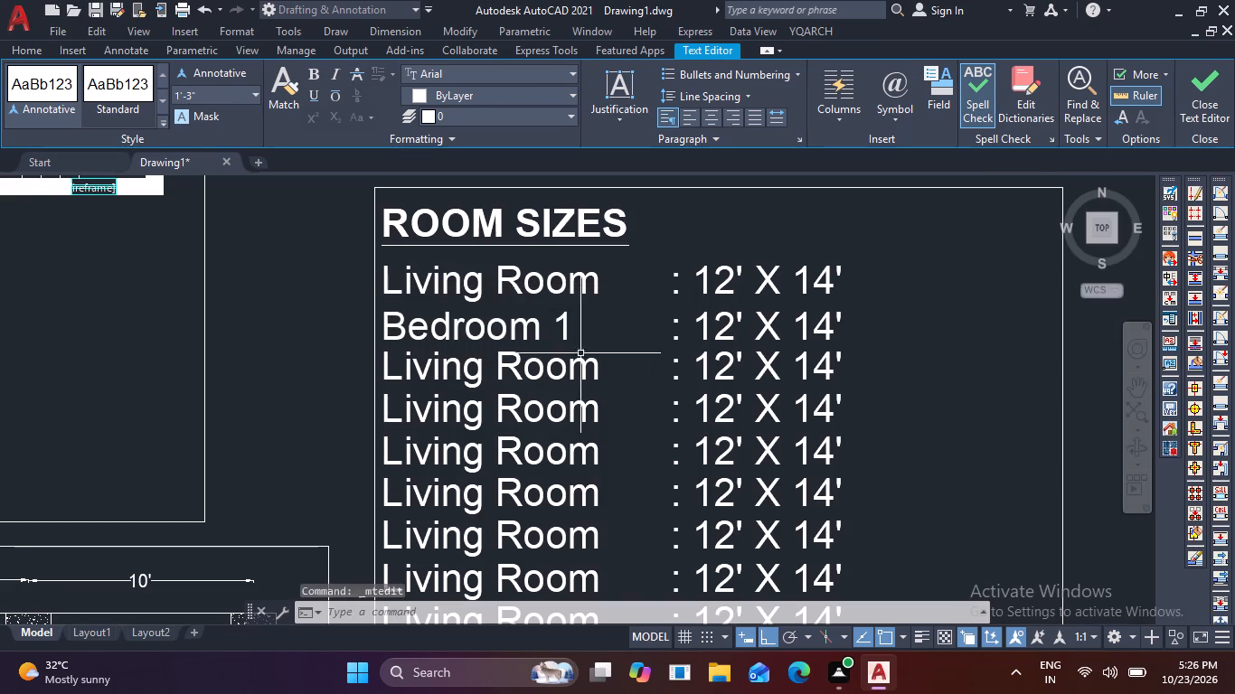
Replace the third row's room name with "Bedroom 2".
double_click(587, 363)
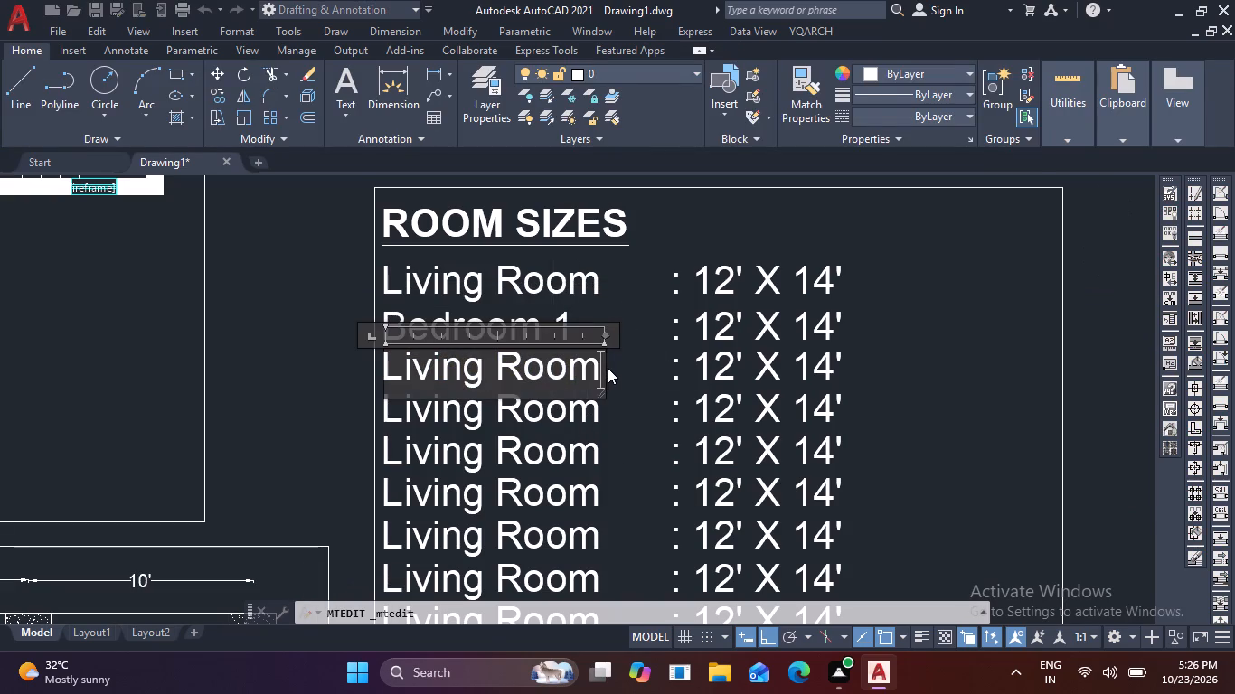
key("BackSpace")
key("BackSpace")
key("BackSpace")
key("BackSpace")
key("BackSpace")
key("BackSpace")
key("BackSpace")
key("BackSpace")
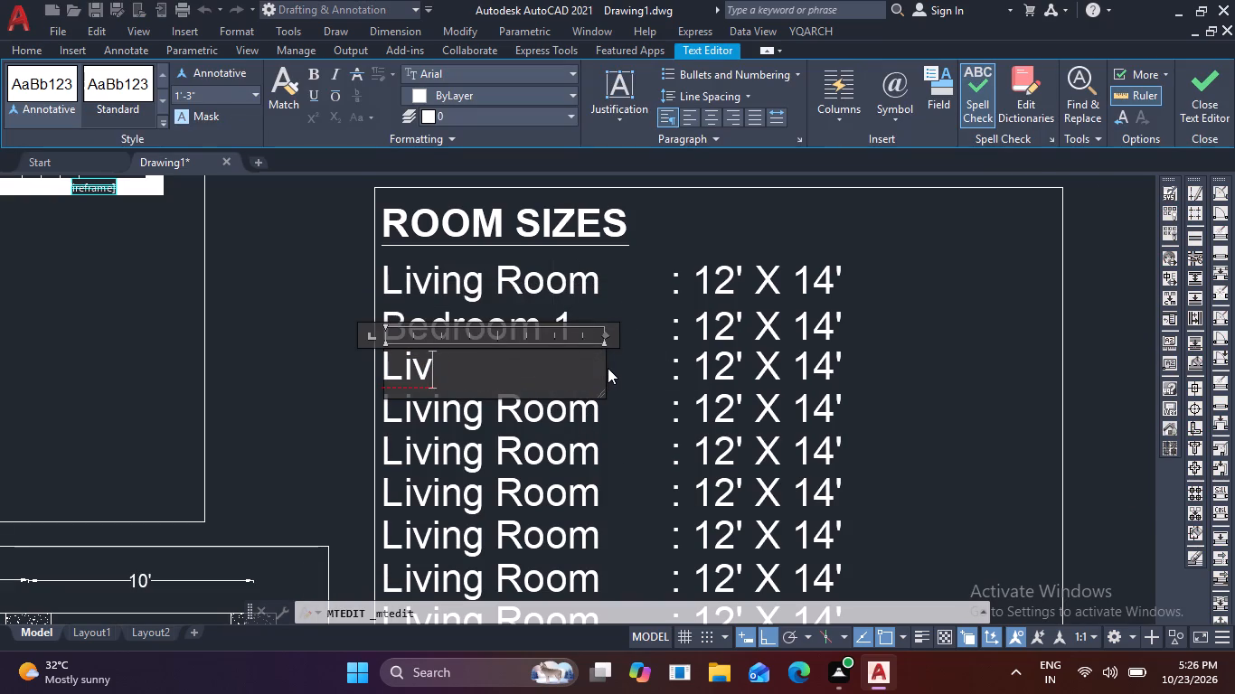
key("BackSpace")
key("BackSpace")
key("BackSpace")
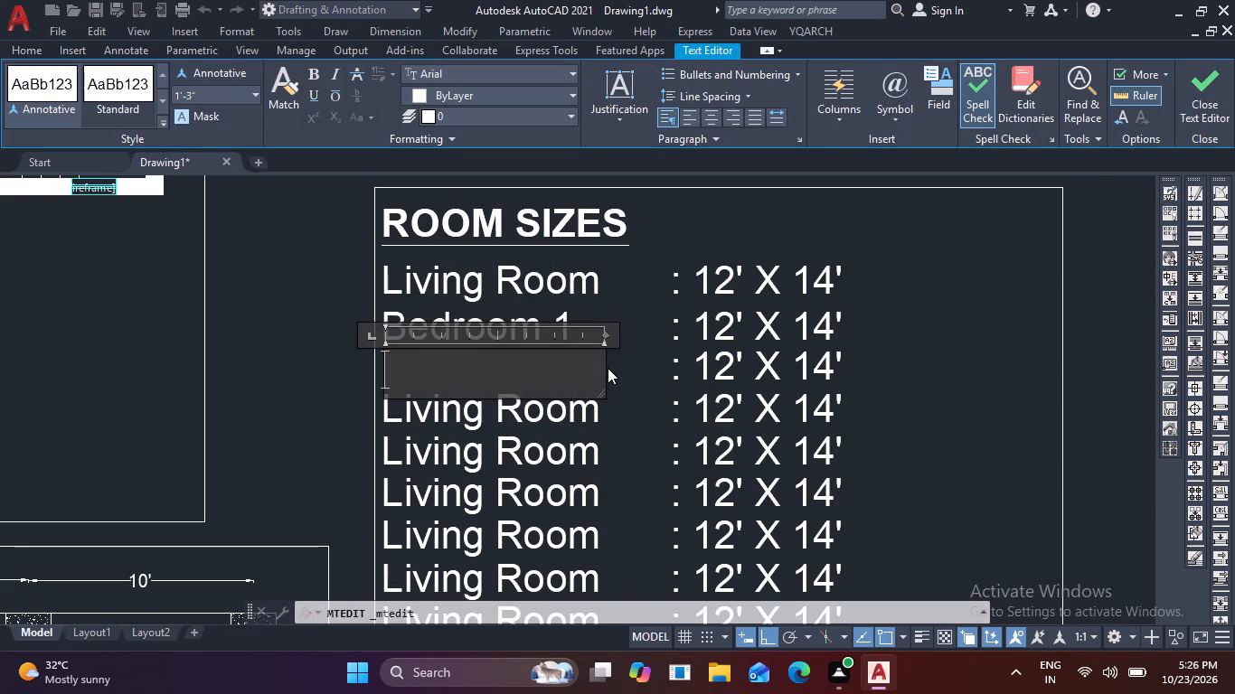
key("shift+b")
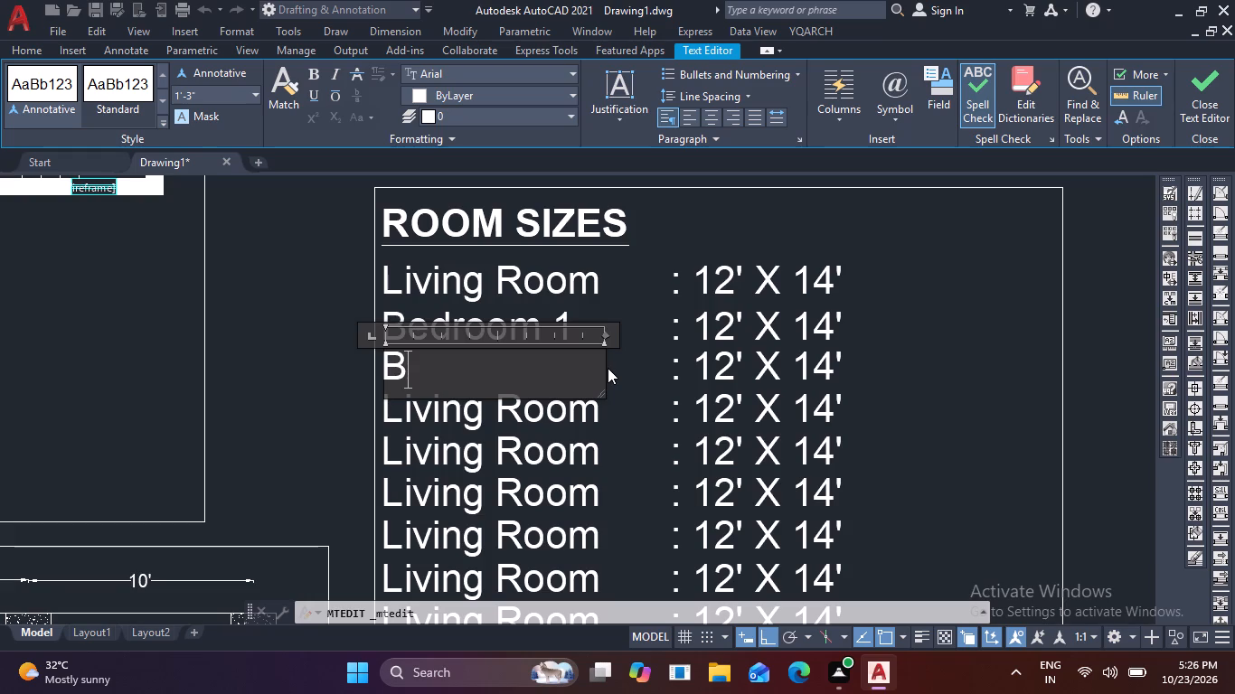
type("ed")
type("roo")
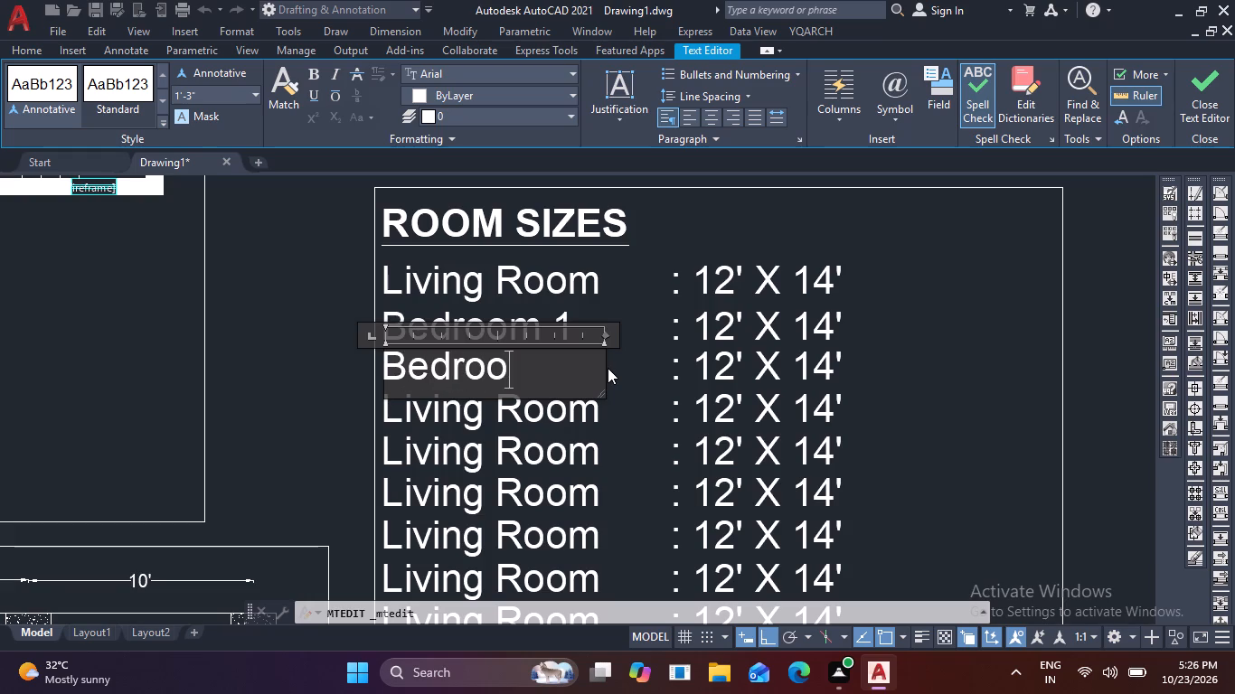
key("m")
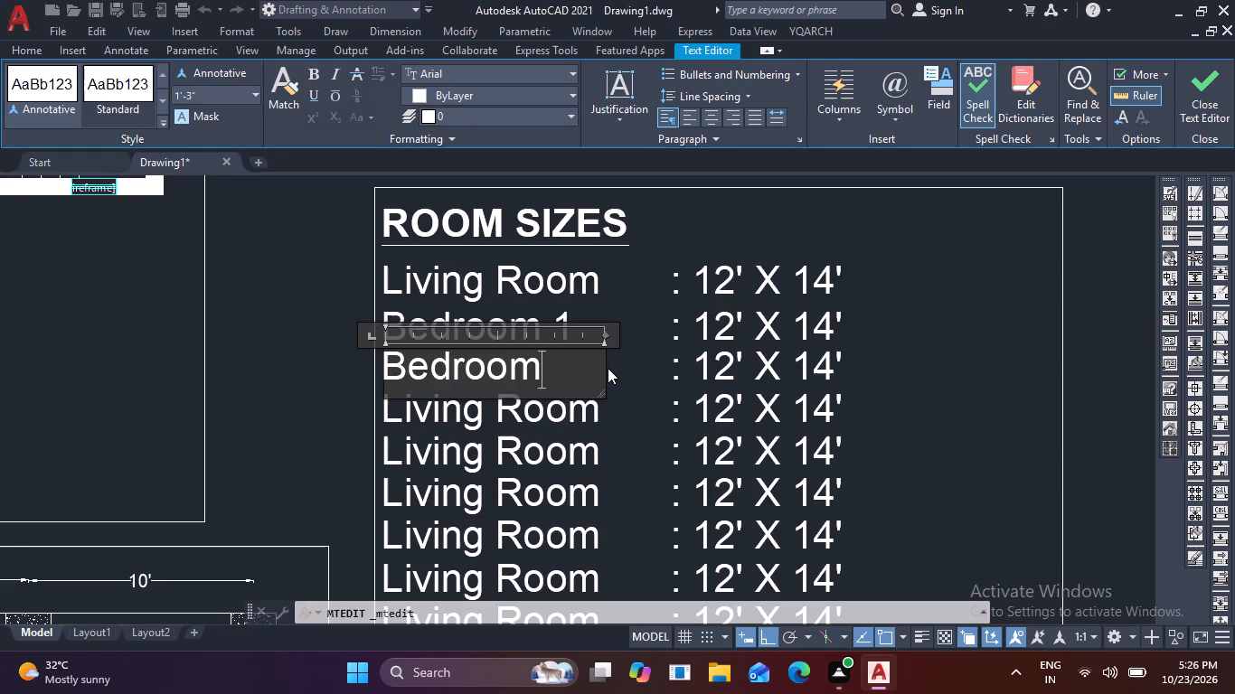
key("space")
type("2")
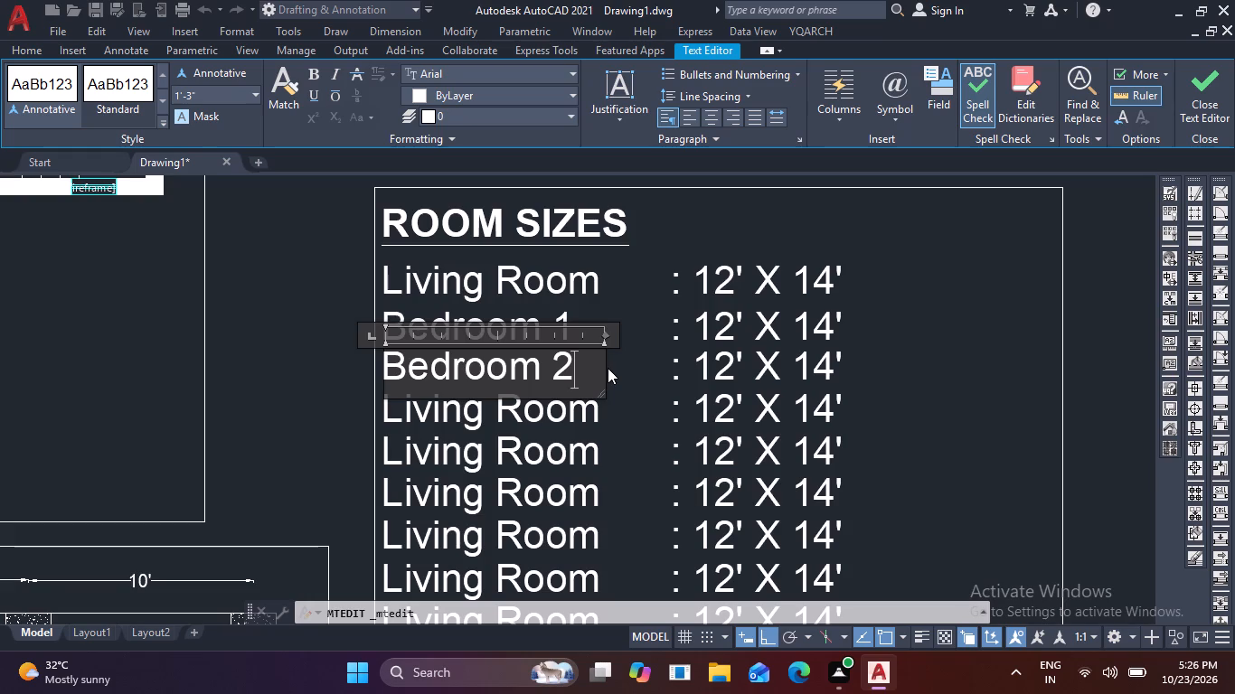
left_click(637, 424)
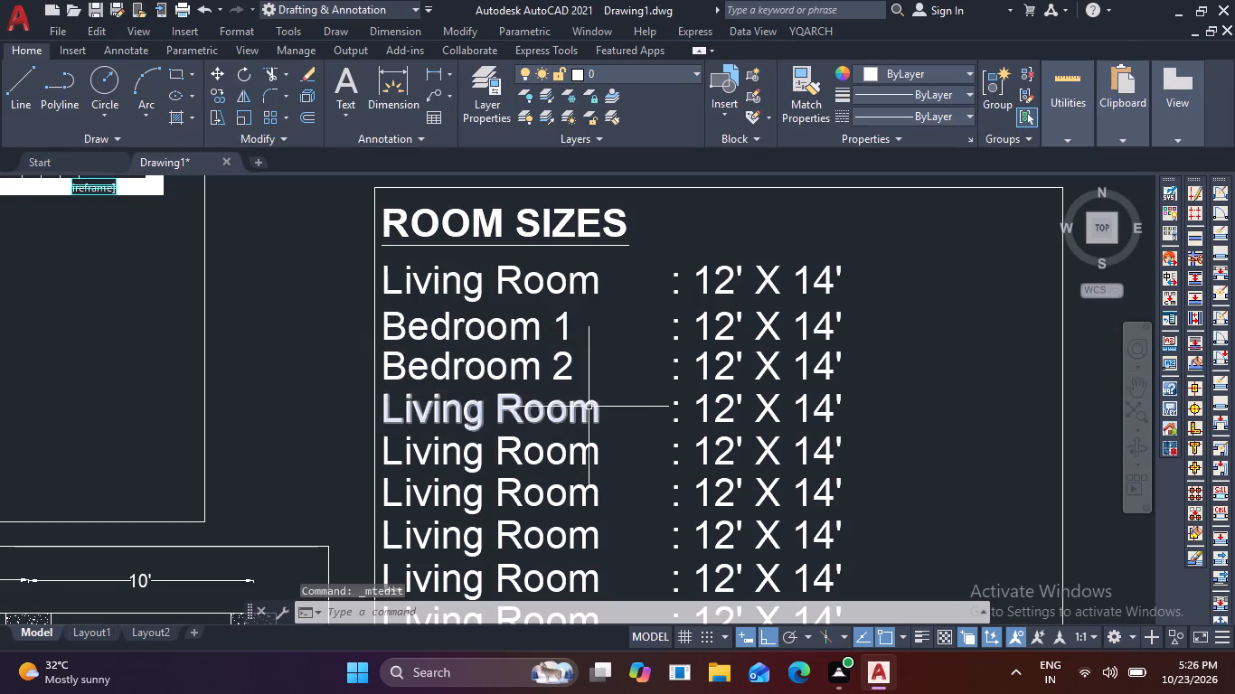
Replace the fourth row's room name under "ROOM SIZES" with "Kitchen".
double_click(589, 407)
key("BackSpace")
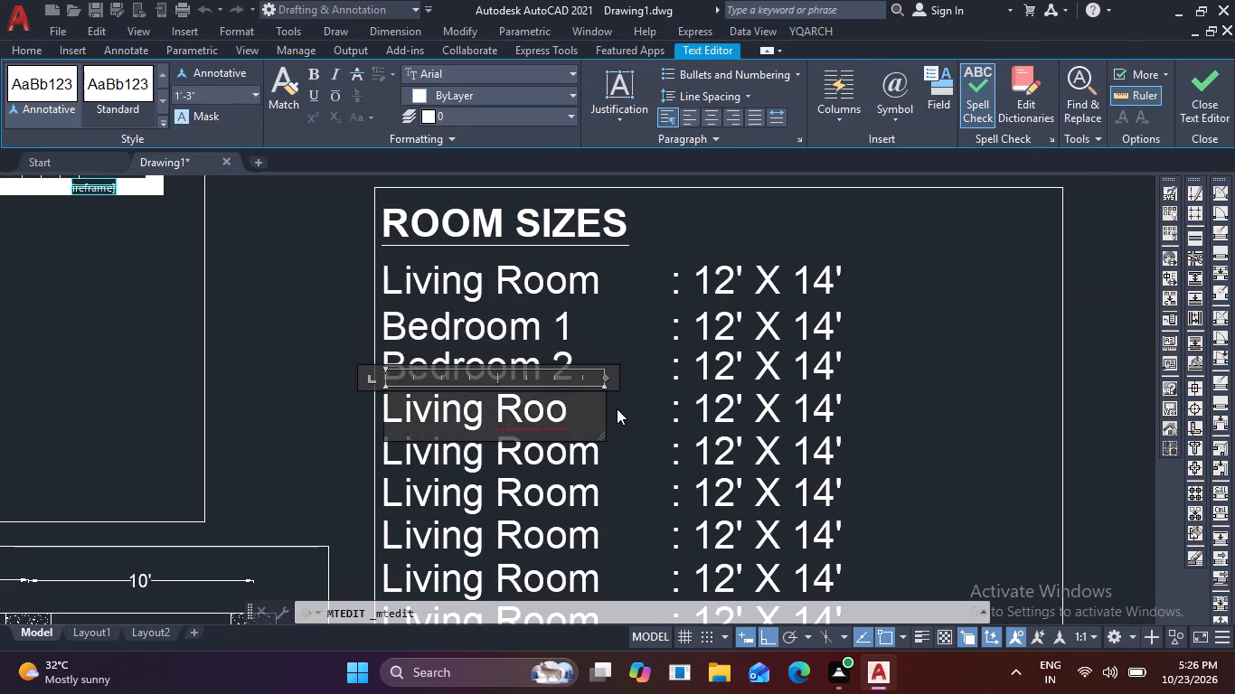
key("BackSpace")
key("BackSpace")
key("BackSpace")
key("BackSpace")
key("BackSpace")
key("BackSpace")
key("BackSpace")
key("BackSpace")
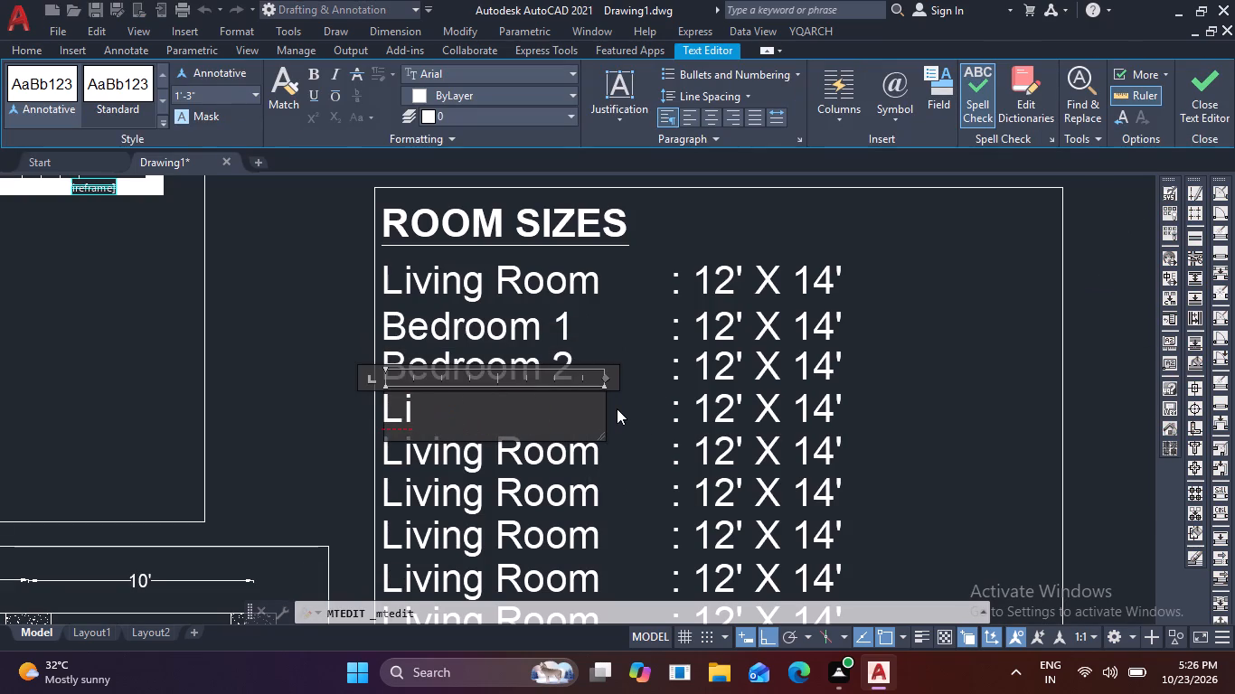
key("BackSpace")
key("BackSpace")
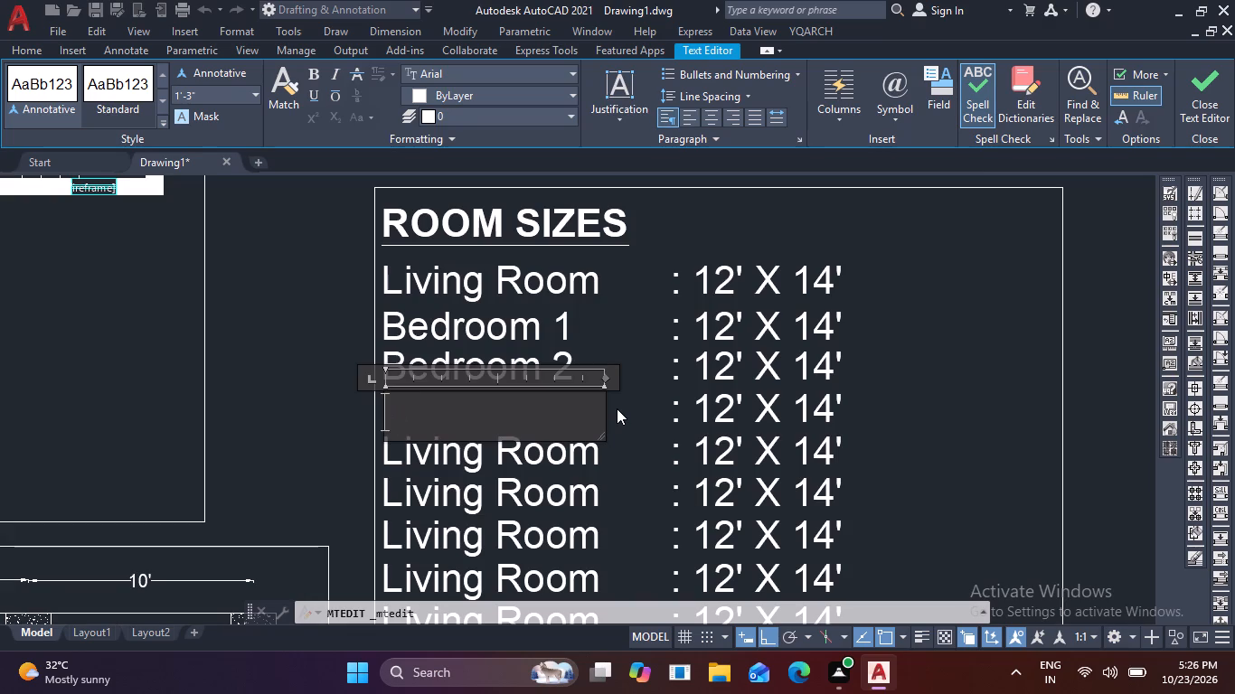
key("shift+k")
key("i")
type("tchen")
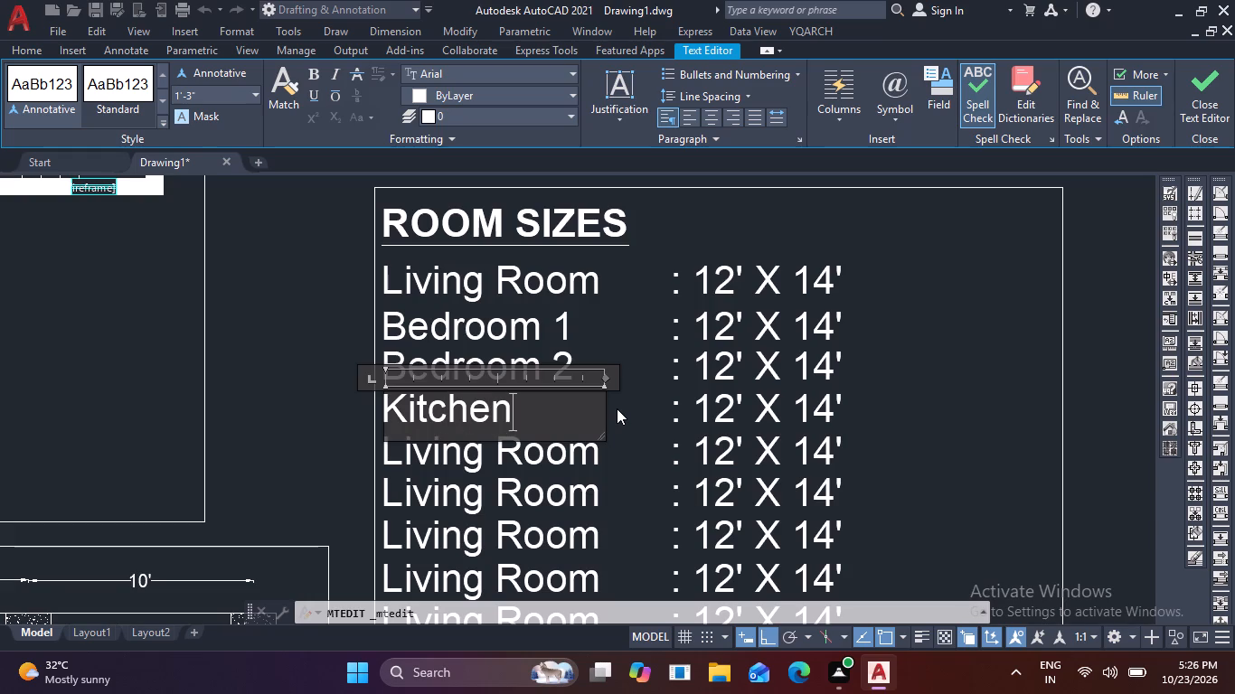
left_click(621, 455)
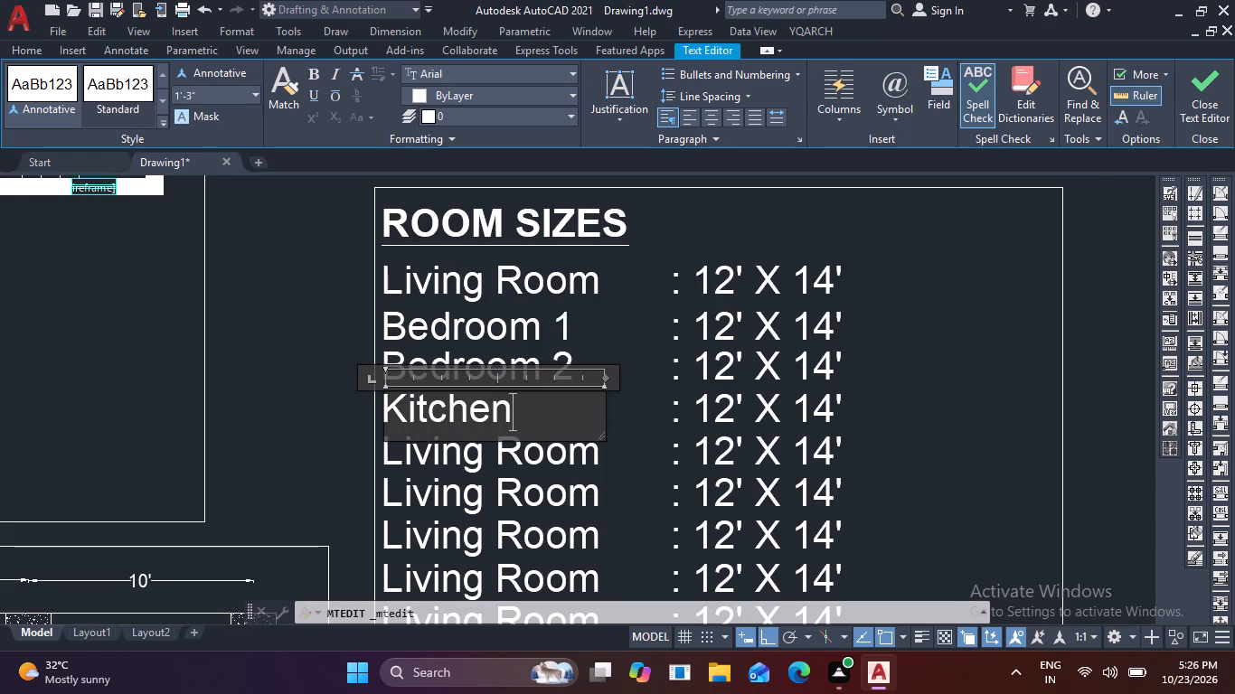
Replace the fifth row's room name with "Dining".
double_click(585, 455)
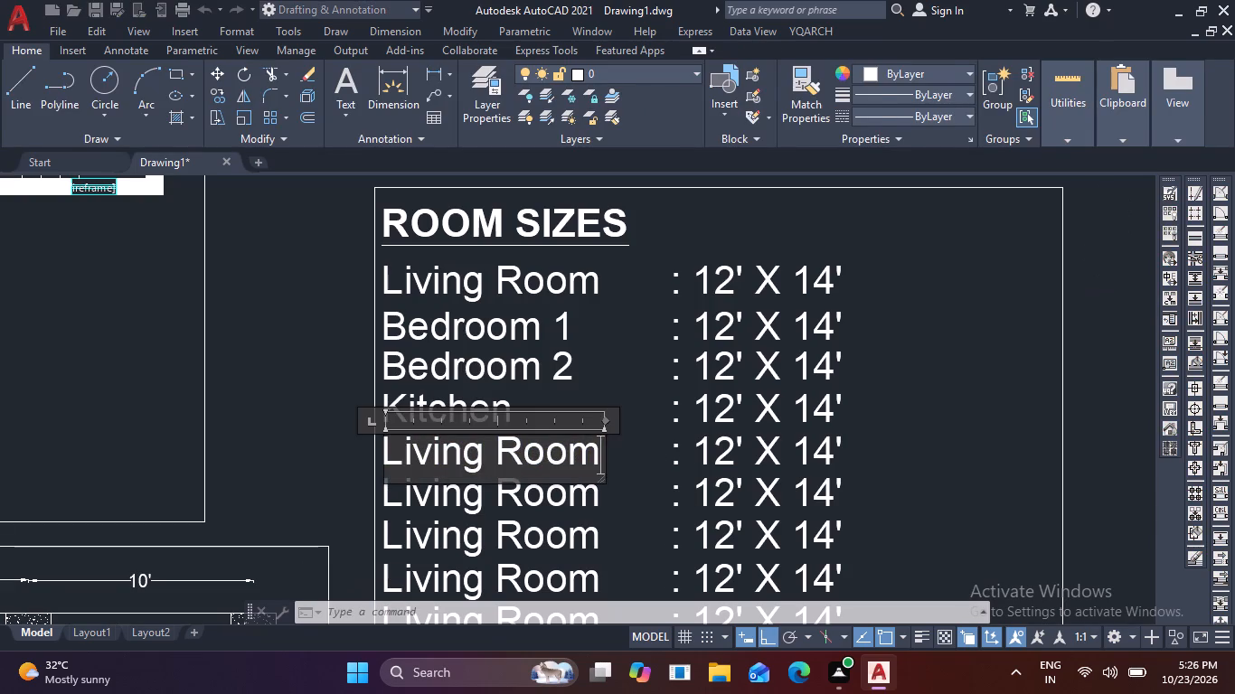
key("BackSpace")
key("BackSpace")
key("BackSpace")
key("BackSpace")
key("BackSpace")
key("BackSpace")
key("BackSpace")
key("BackSpace")
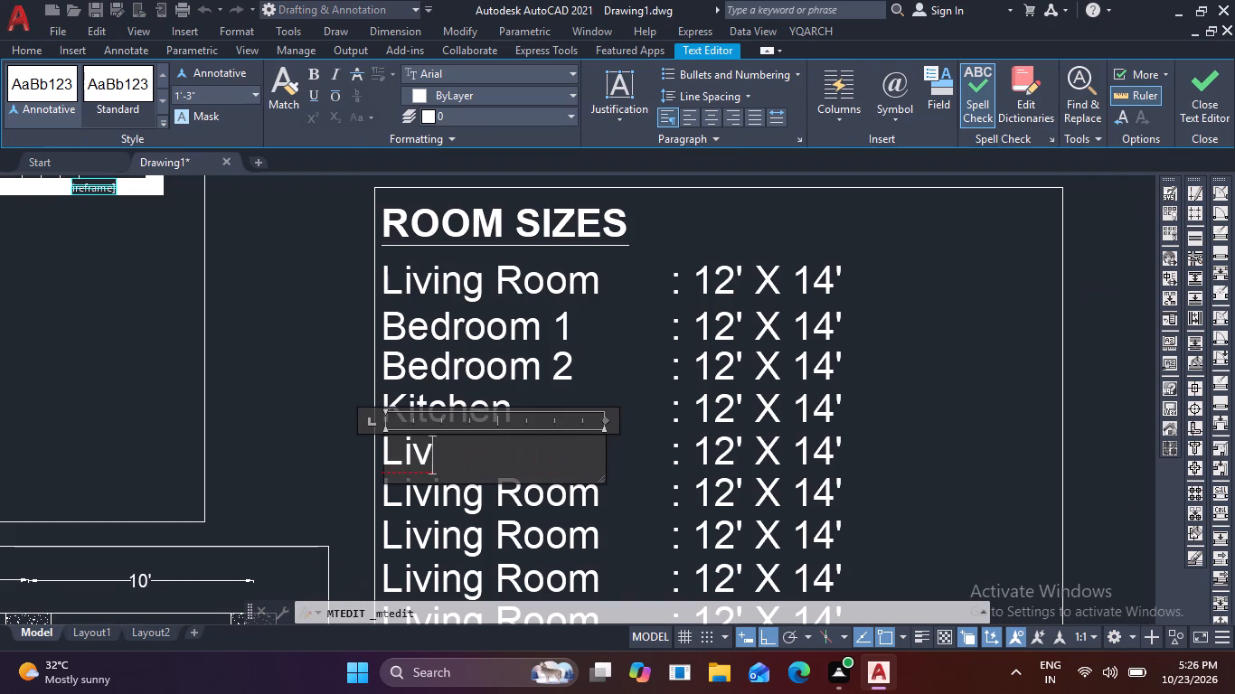
key("BackSpace")
key("BackSpace")
key("BackSpace")
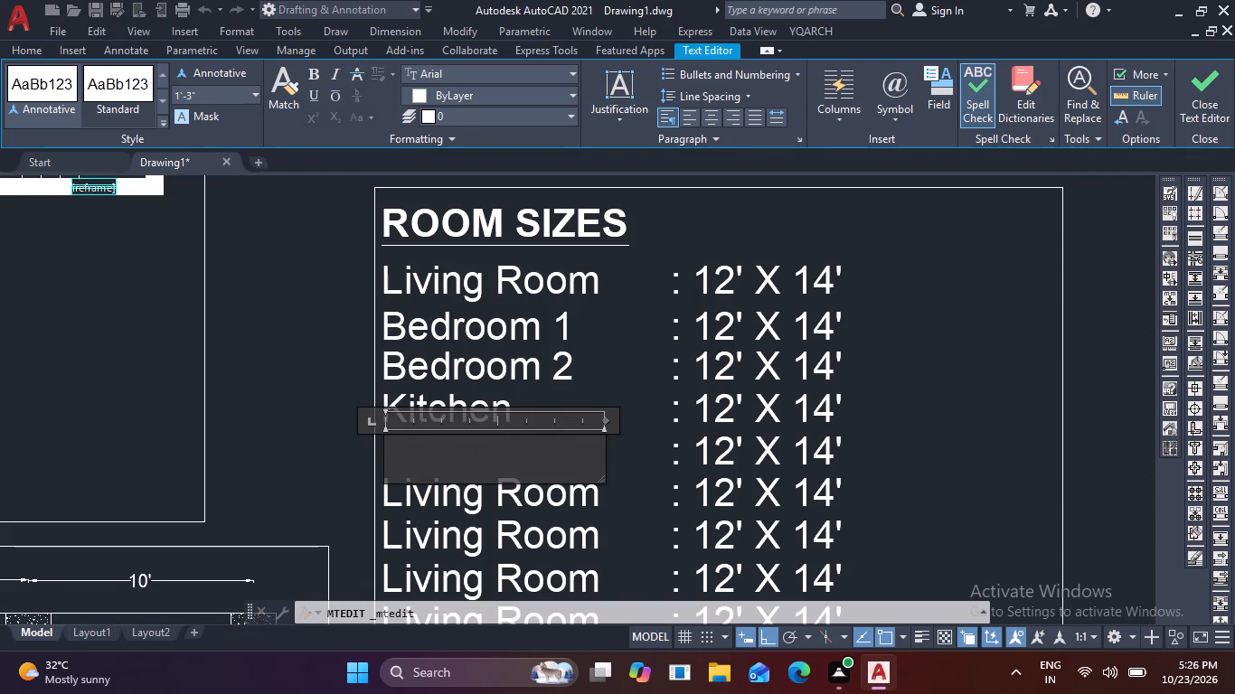
key("shift+d")
key("i")
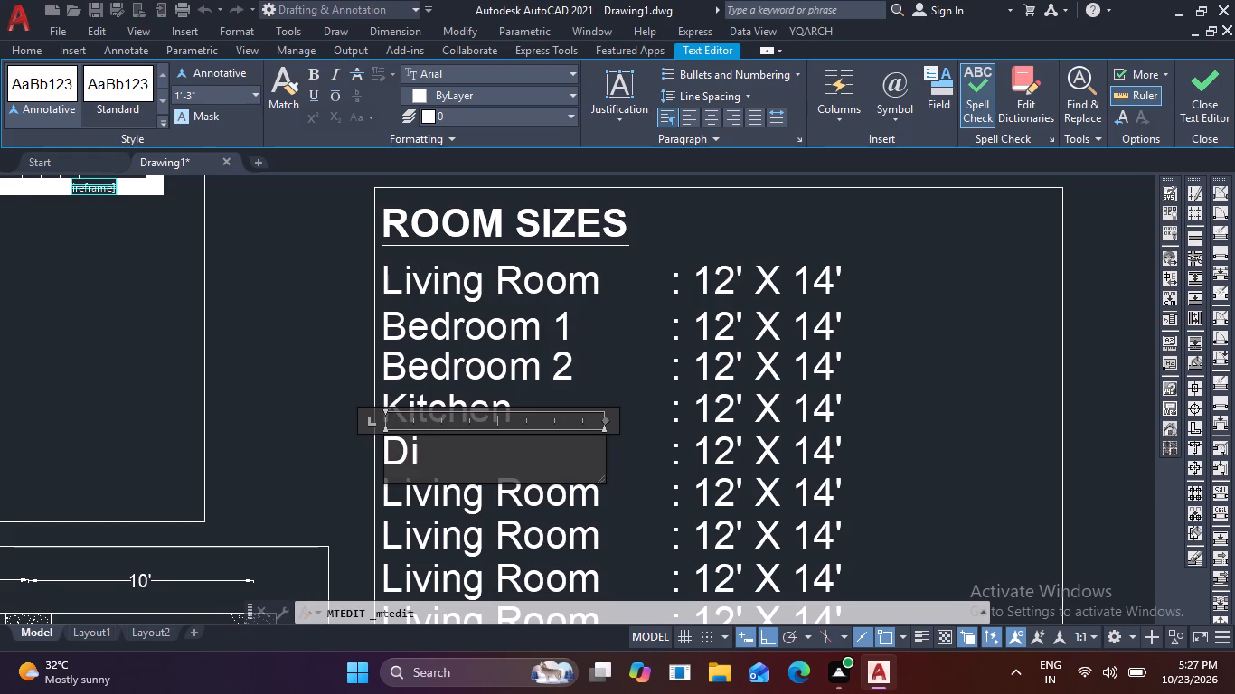
type("nin")
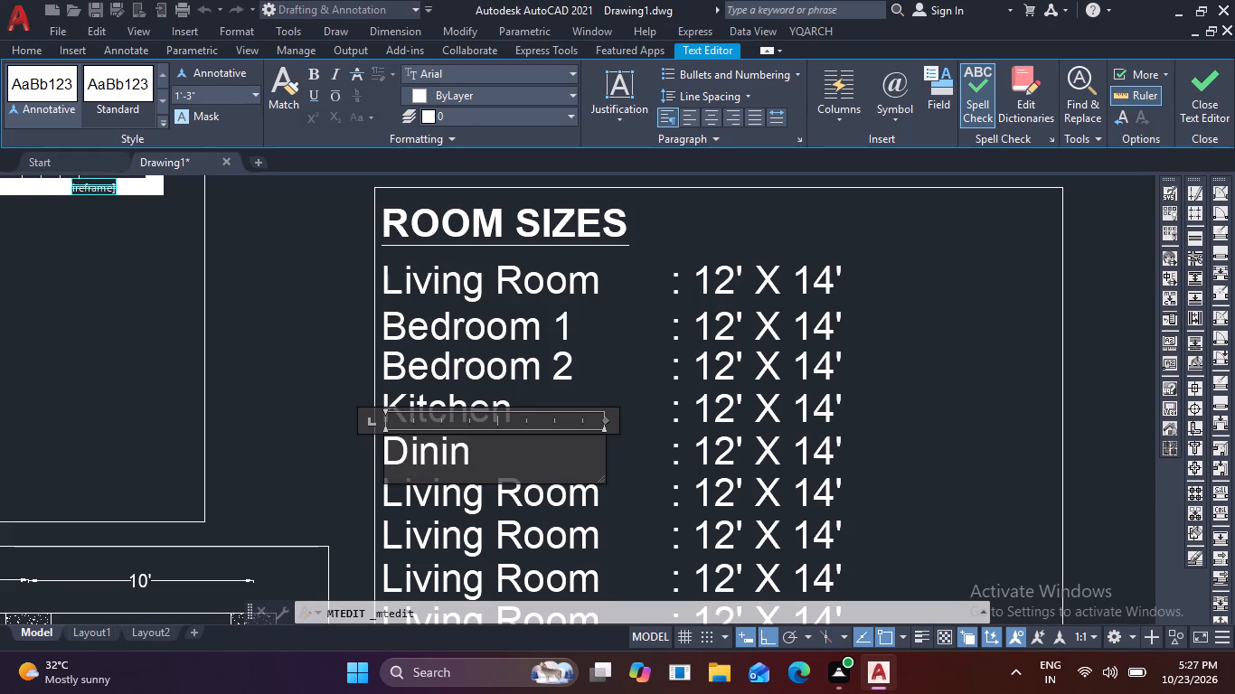
key("g")
left_click(572, 499)
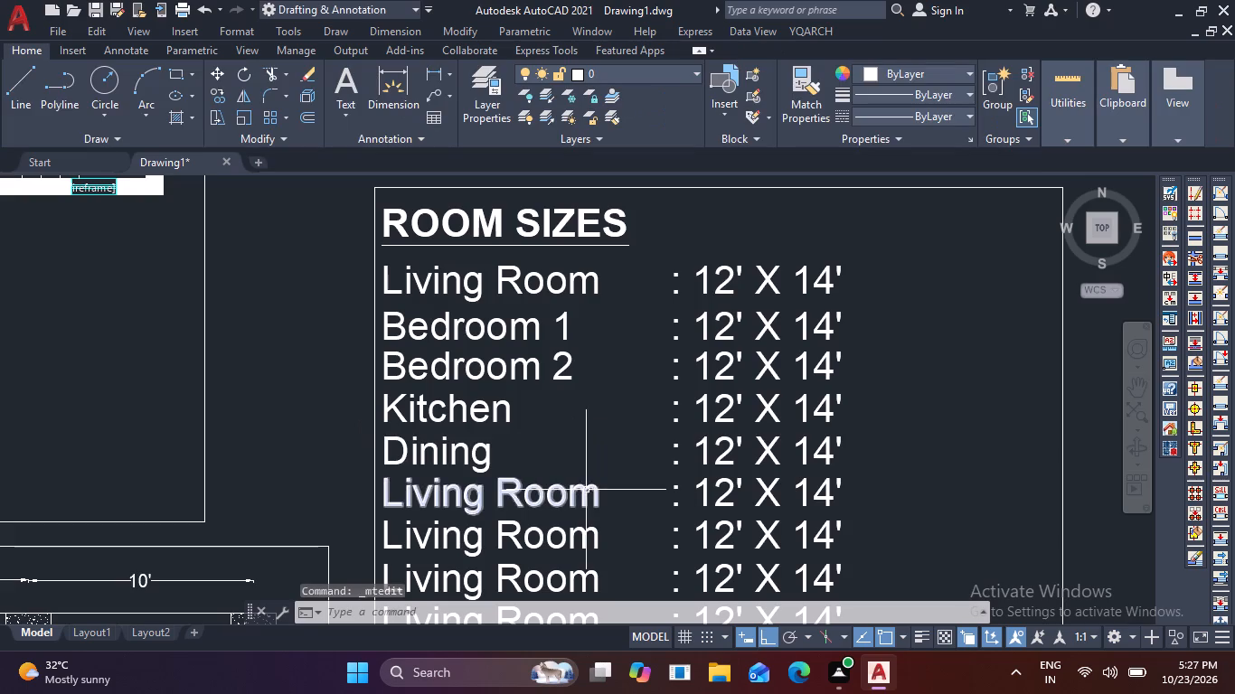
Replace the sixth row's room name with "Toilet 1".
double_click(587, 489)
key("BackSpace")
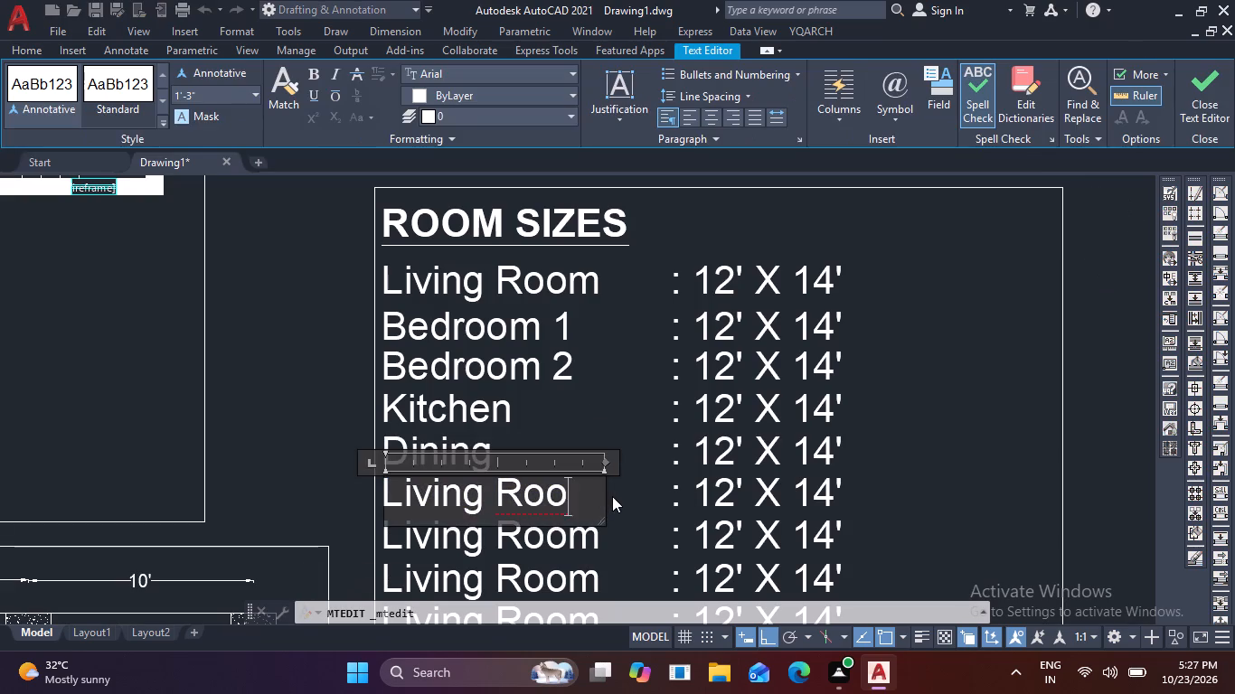
key("BackSpace")
key("BackSpace")
key("BackSpace")
key("BackSpace")
key("BackSpace")
key("BackSpace")
key("BackSpace")
key("BackSpace")
key("BackSpace")
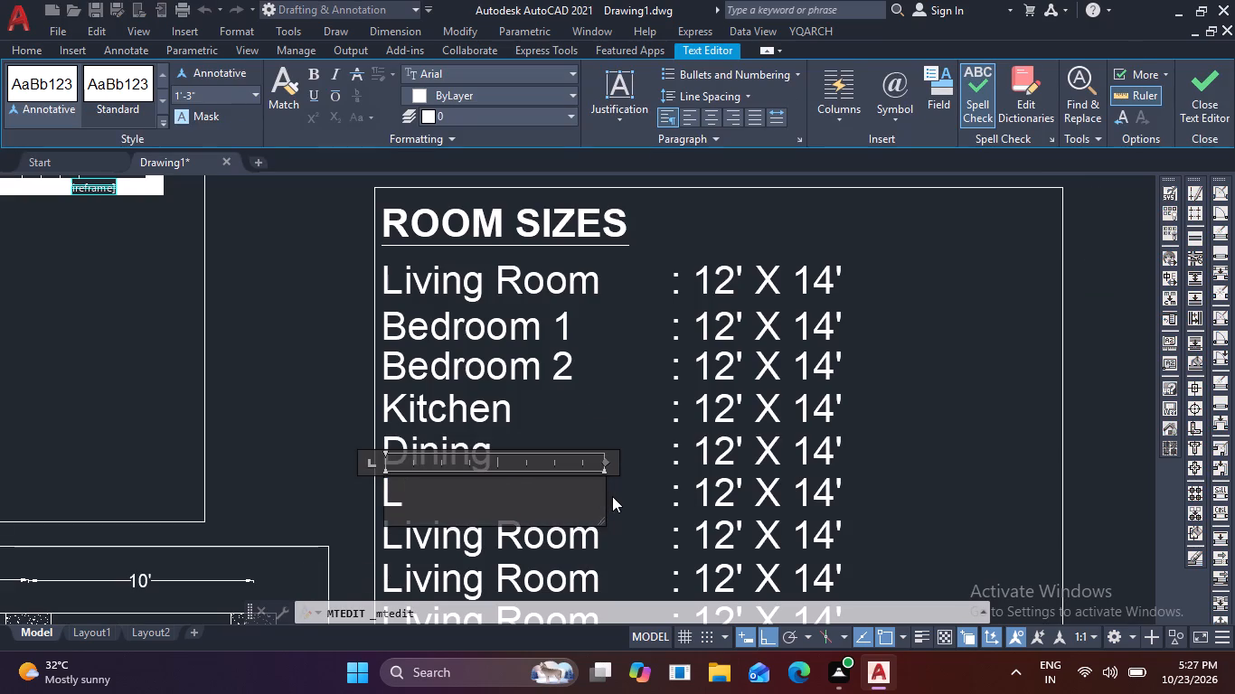
key("BackSpace")
key("shift+t")
type("oilet")
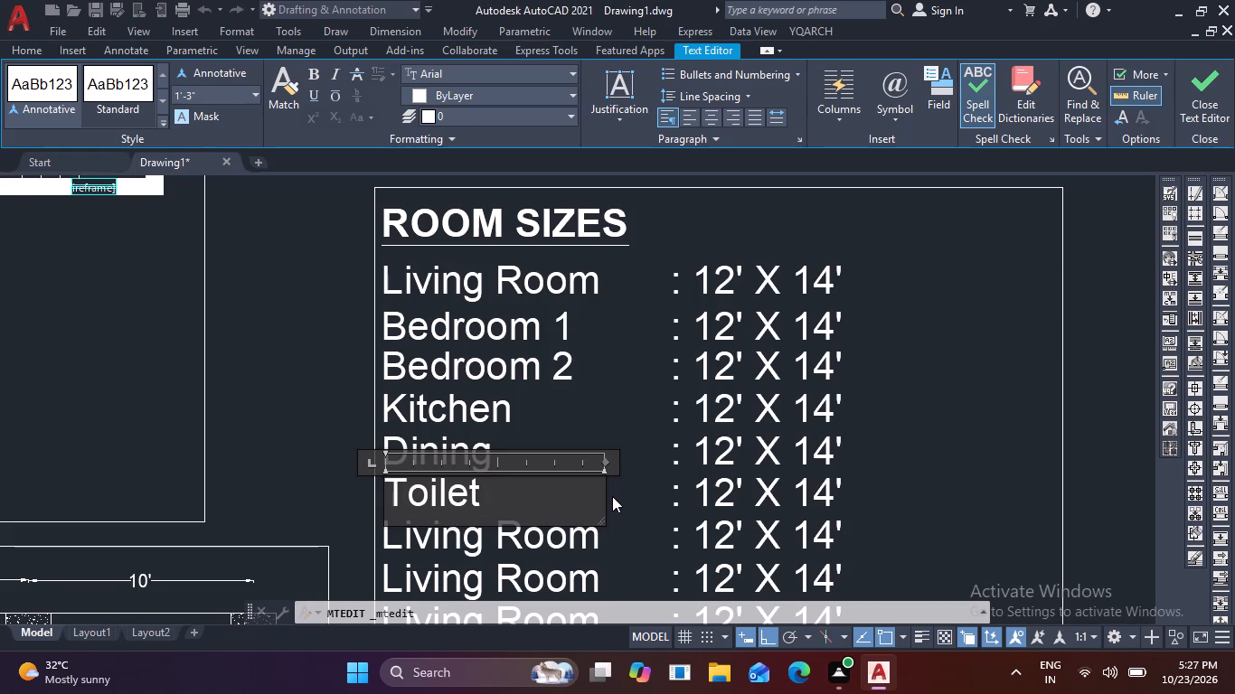
key("space")
type("1")
left_click(585, 541)
Replace the seventh row's room name with "Toilet 2" and finish editing it.
double_click(594, 535)
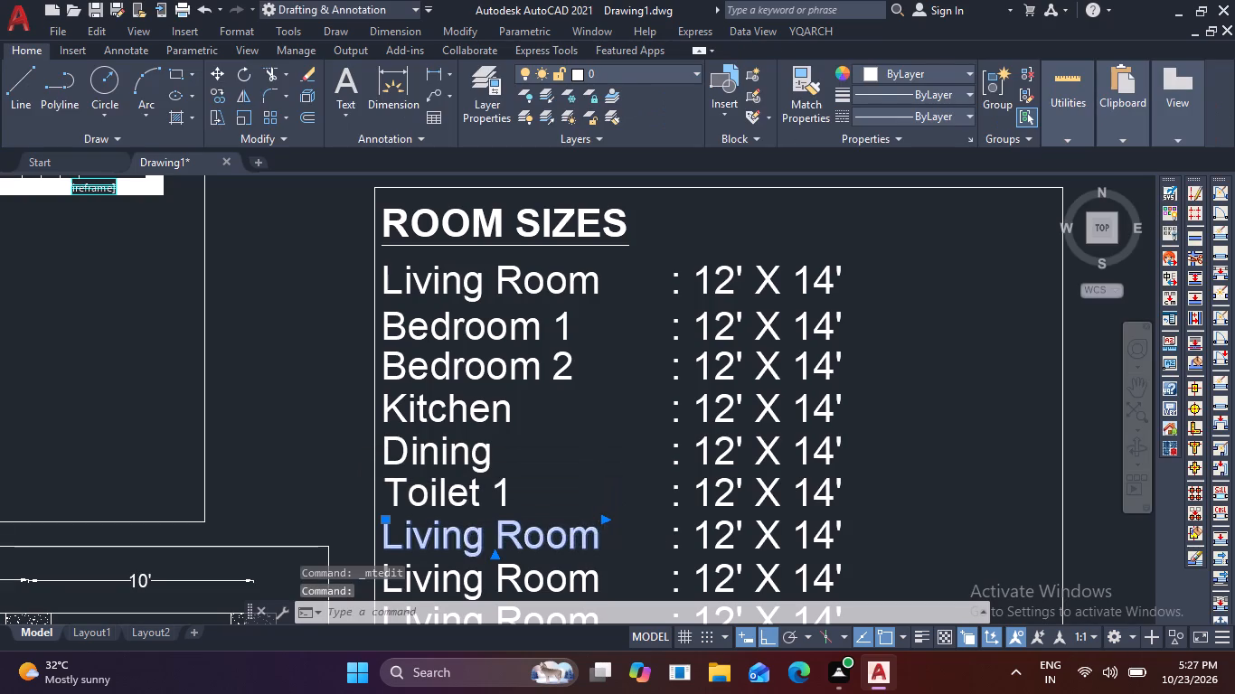
key("BackSpace")
key("BackSpace")
key("BackSpace")
key("BackSpace")
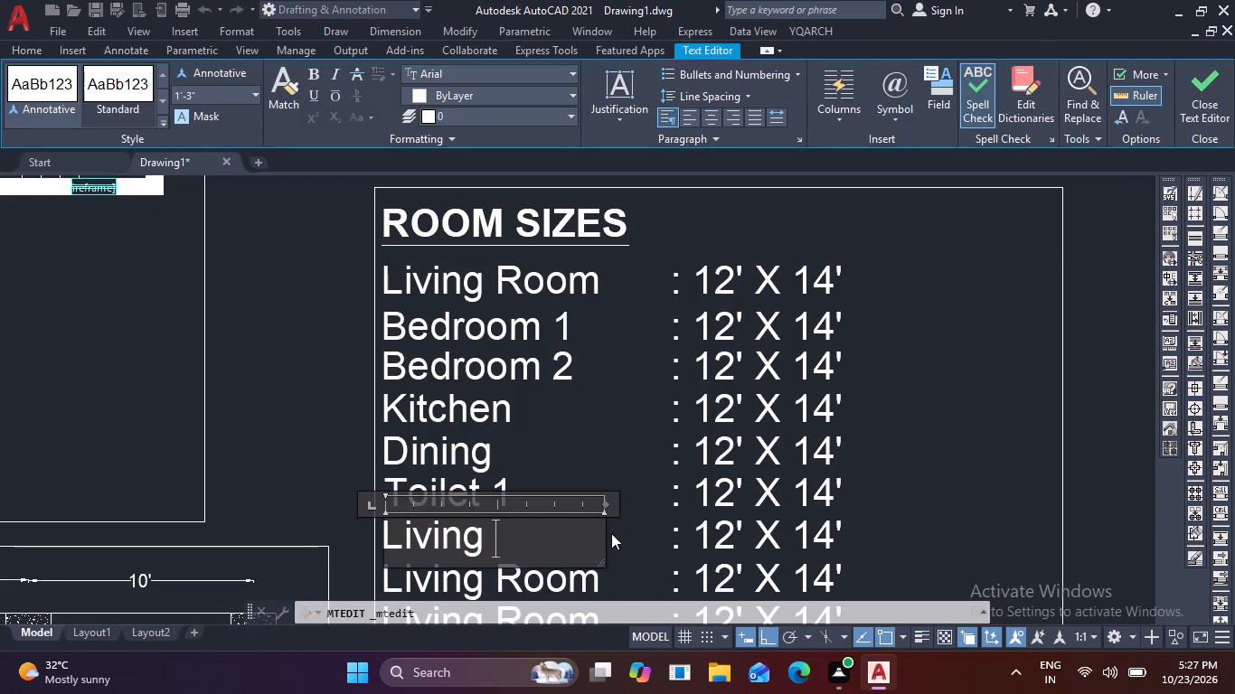
key("BackSpace")
key("BackSpace")
key("BackSpace")
key("BackSpace")
key("BackSpace")
key("BackSpace")
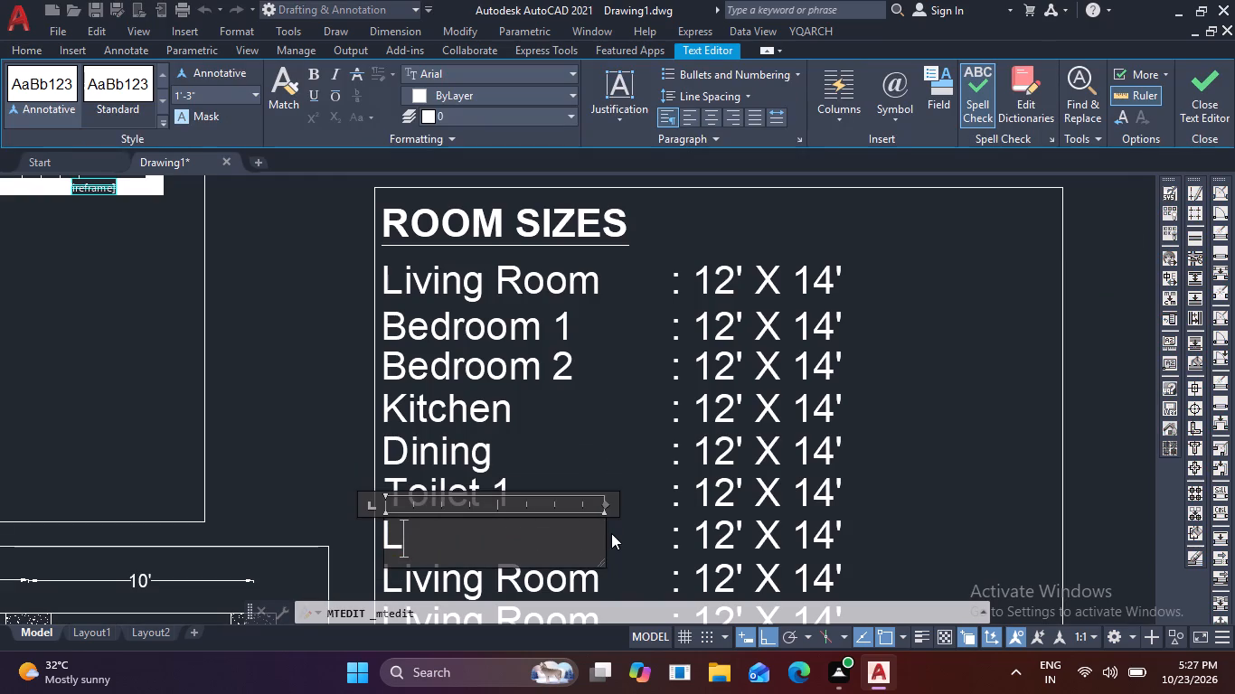
key("BackSpace")
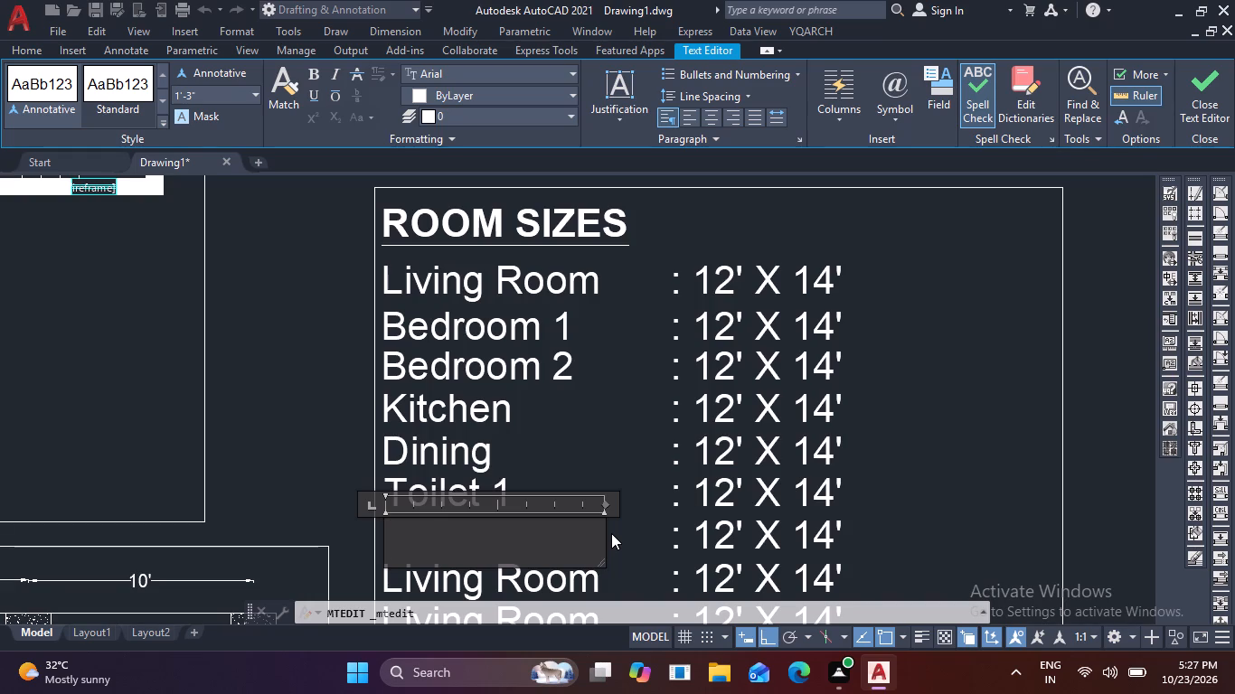
type("to")
key("BackSpace")
key("BackSpace")
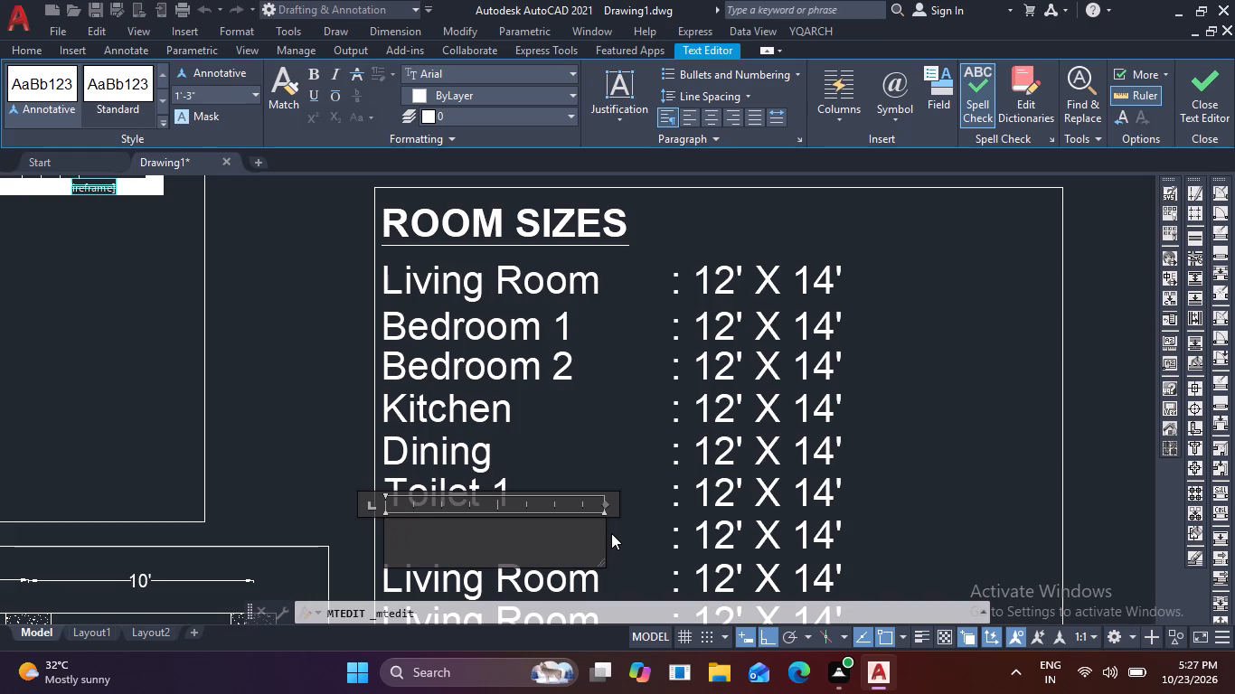
key("shift+t")
type("oi")
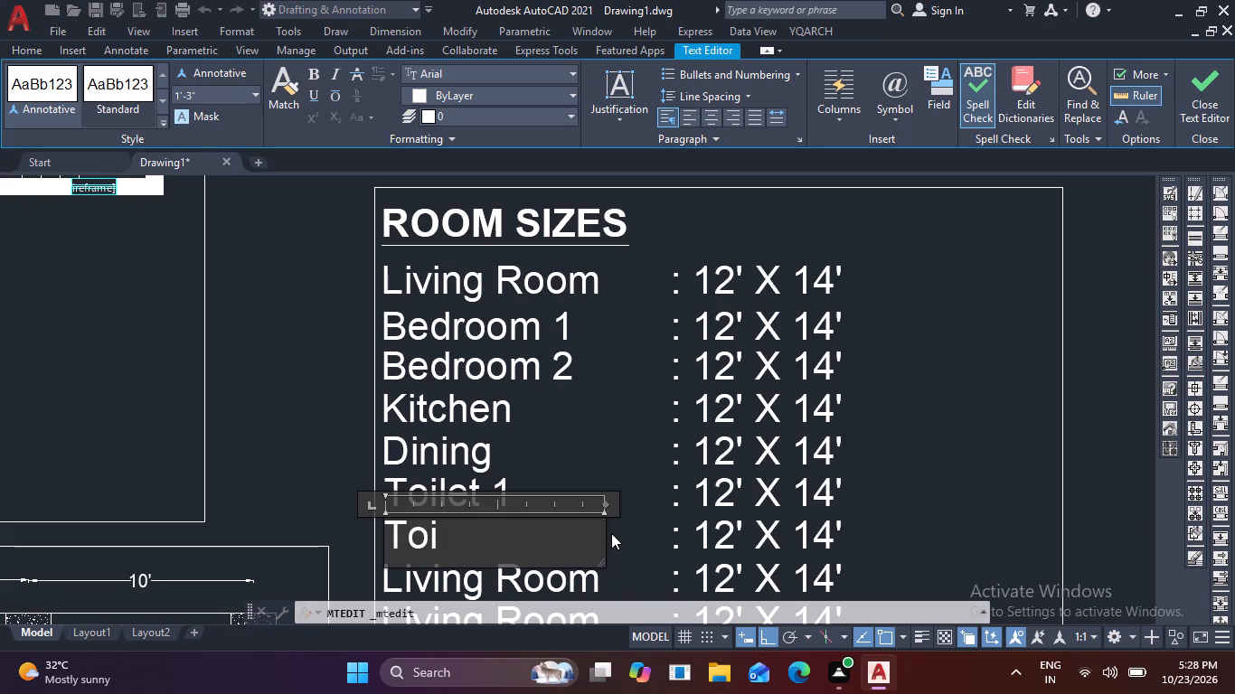
type("let")
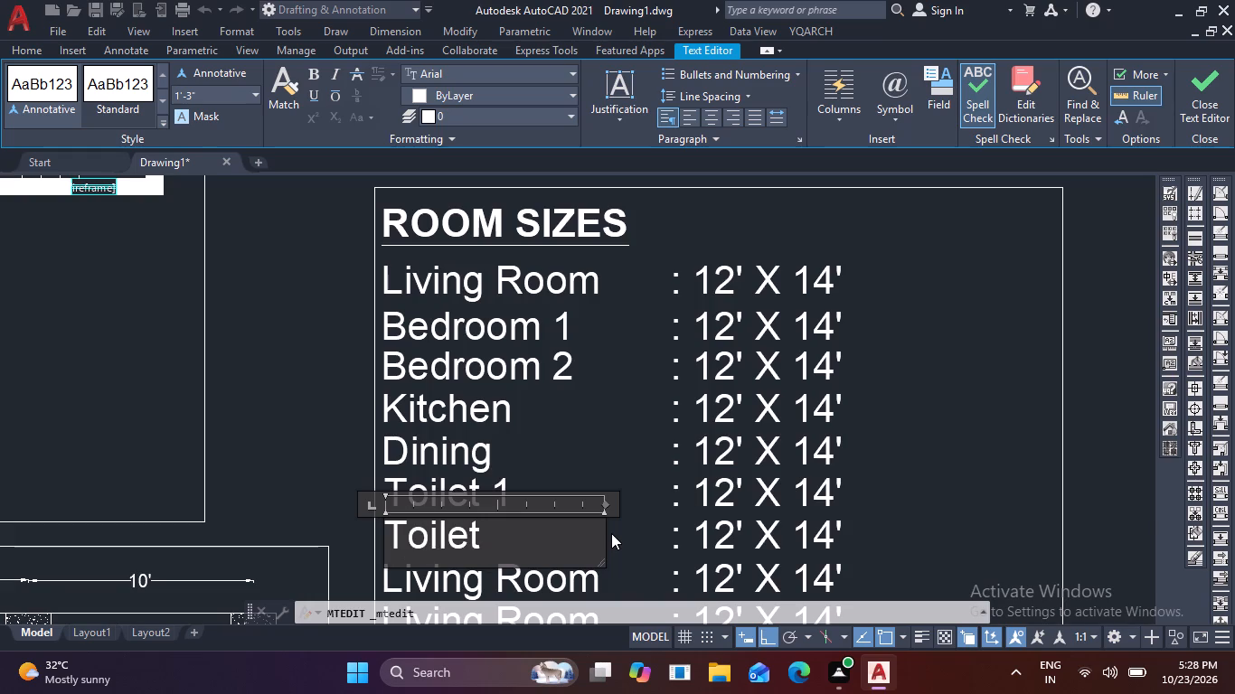
key("space")
key("2")
left_click(640, 418)
Replace the eighth row's room name under "ROOM SIZES" with "Verandah".
middle_click_drag(614, 466, 615, 295)
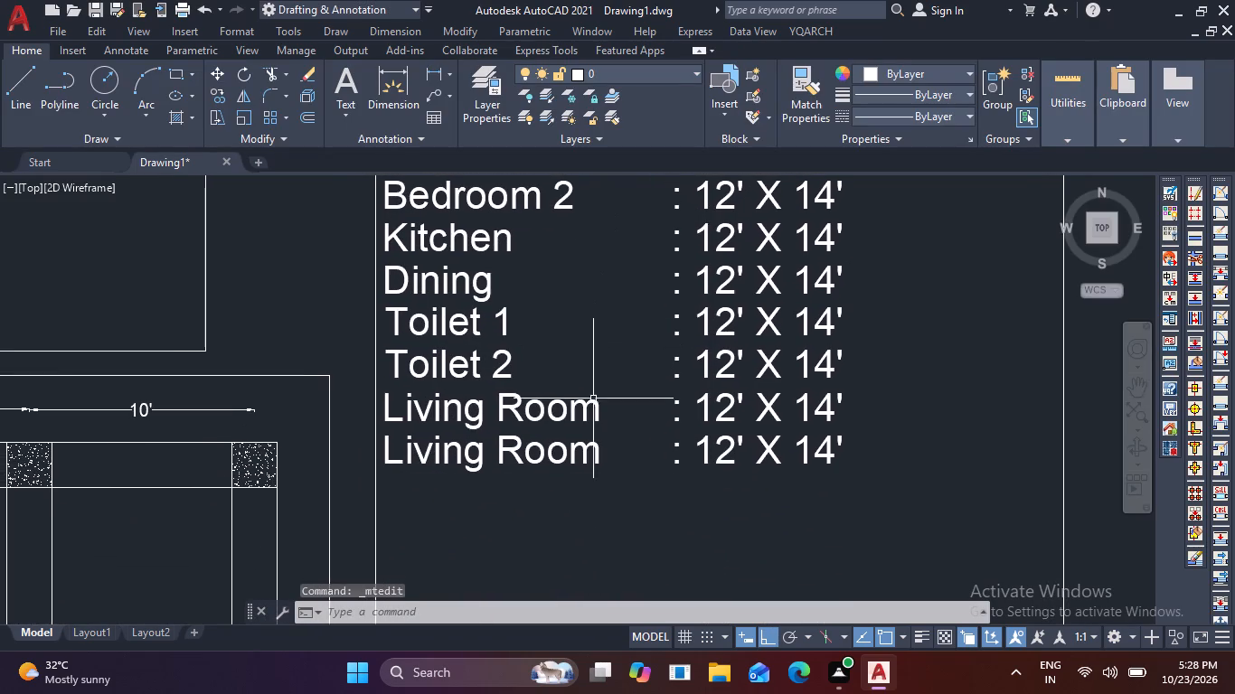
double_click(598, 411)
key("BackSpace")
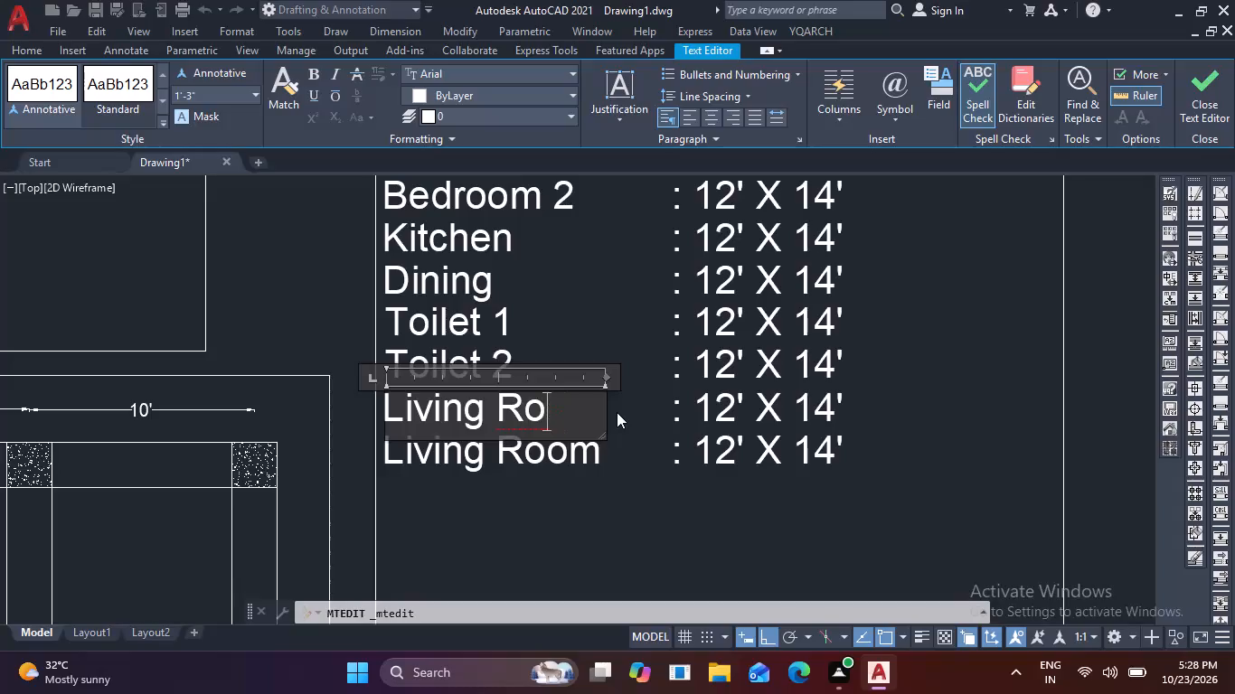
key("BackSpace")
key("BackSpace")
key("BackSpace")
key("BackSpace")
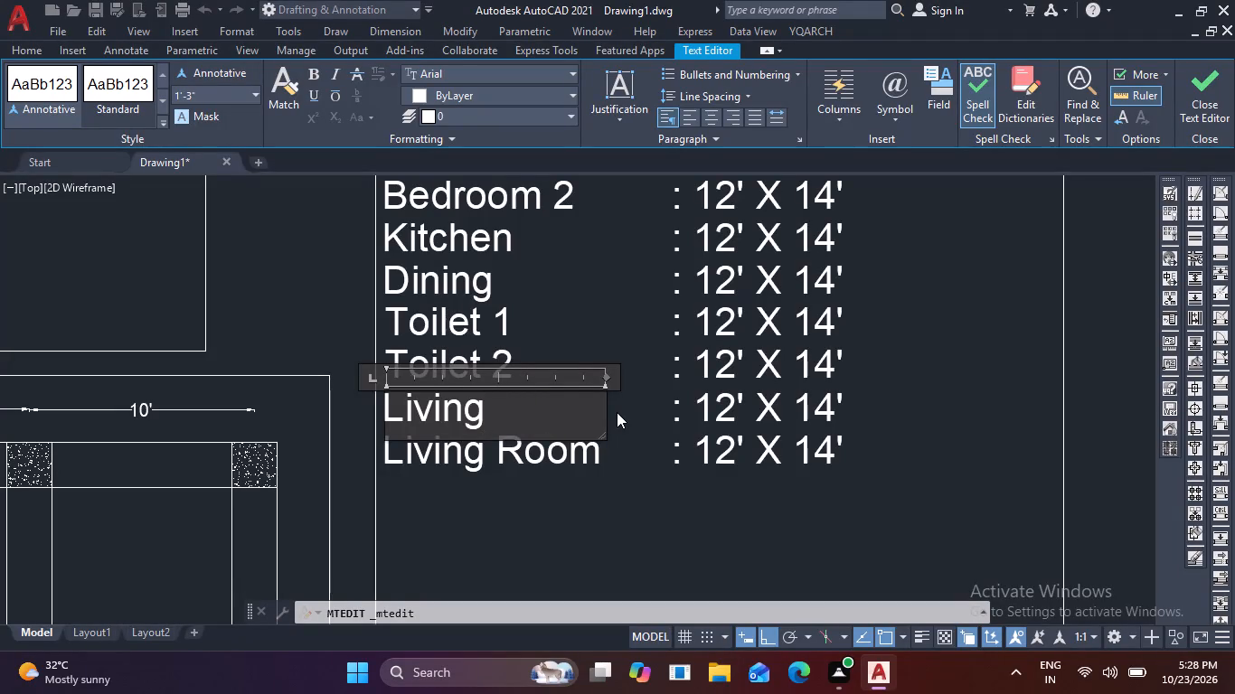
key("BackSpace")
key("BackSpace")
key("BackSpace")
key("BackSpace")
key("BackSpace")
key("BackSpace")
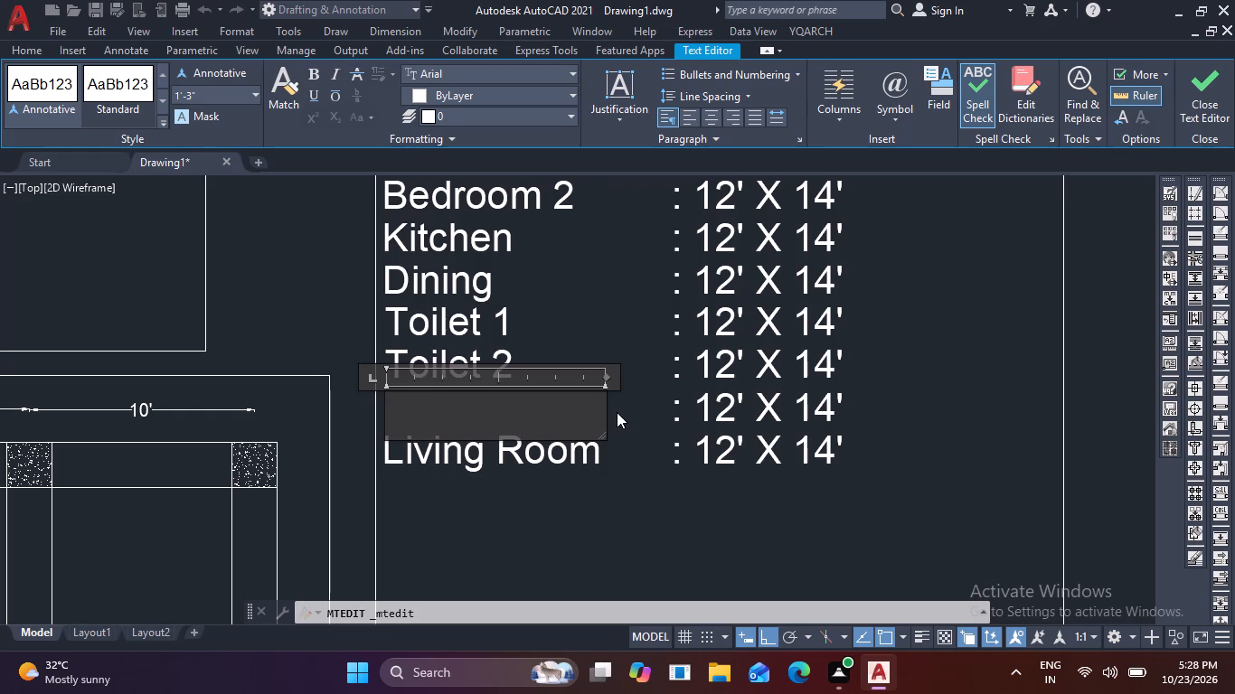
type("ve")
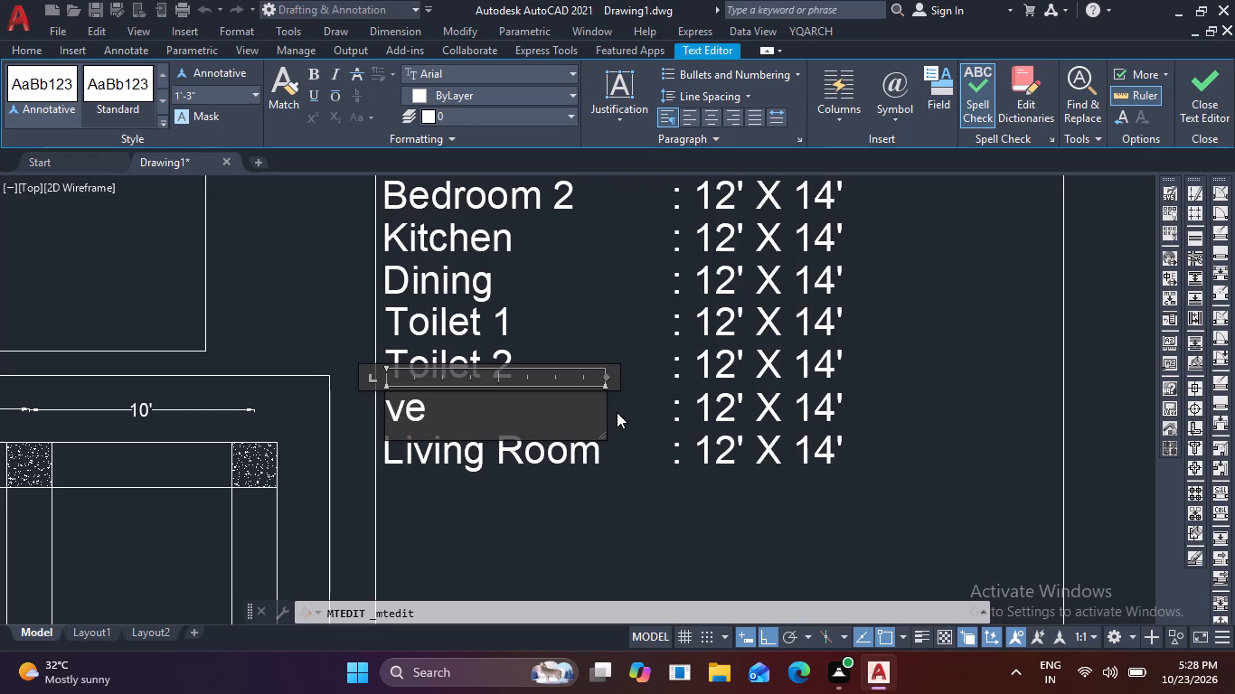
key("r")
key("BackSpace")
key("BackSpace")
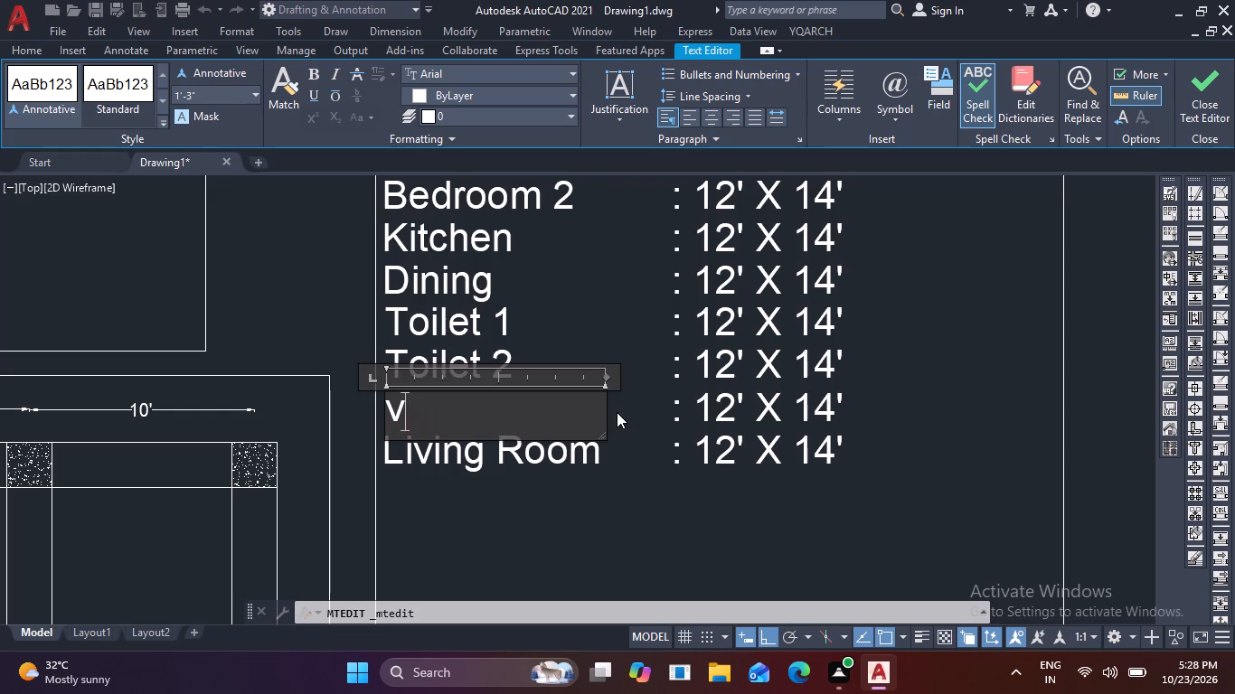
key("BackSpace")
key("shift+v")
key("e")
type("ra")
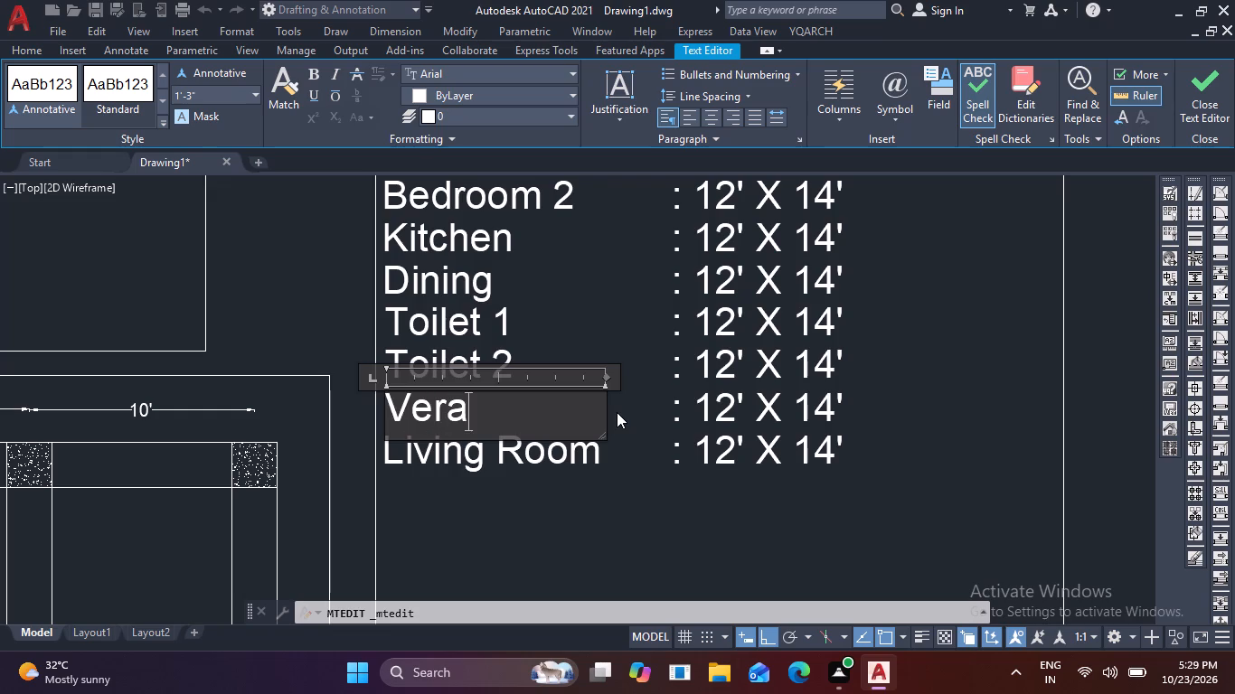
type("nda")
key("h")
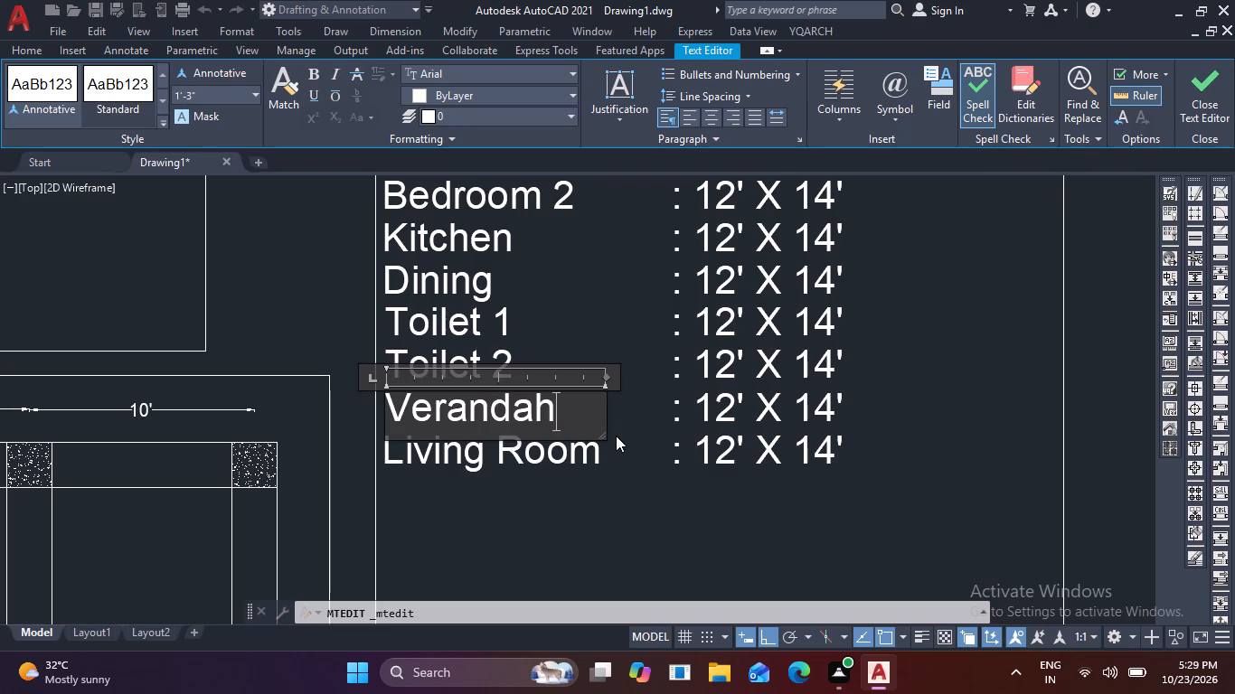
left_click(557, 453)
Replace the ninth row's room name with "Balcony" and finish editing it.
double_click(557, 453)
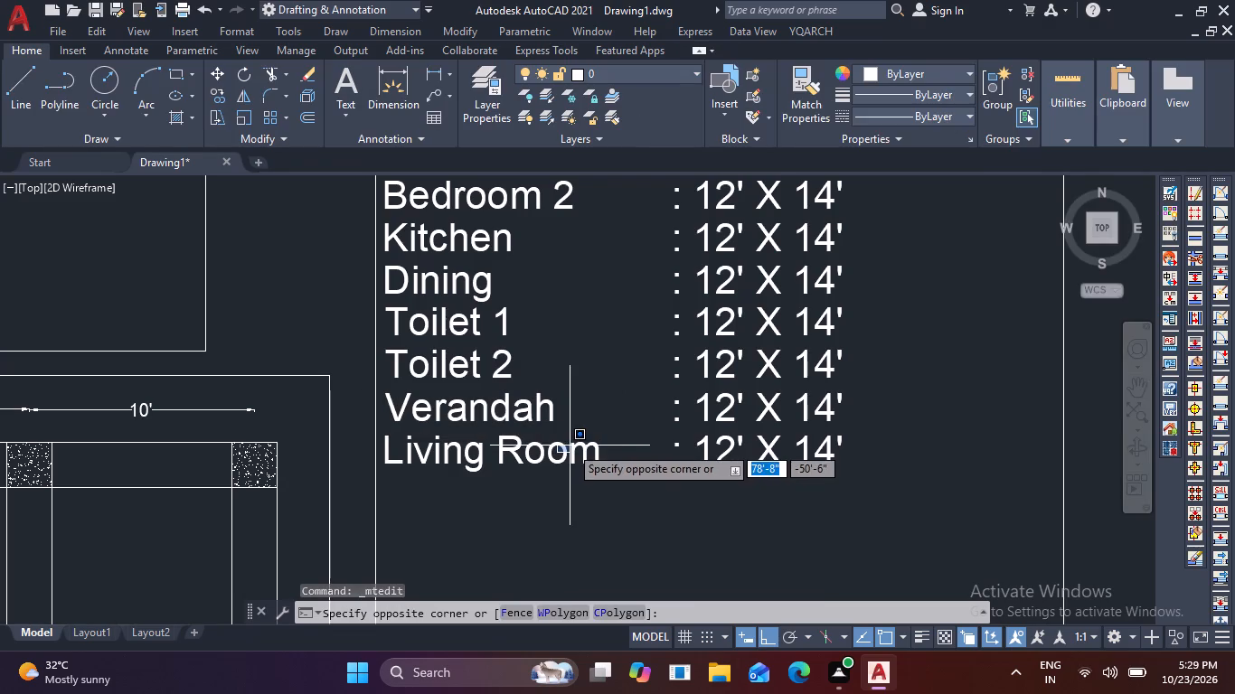
double_click(570, 445)
double_click(570, 445)
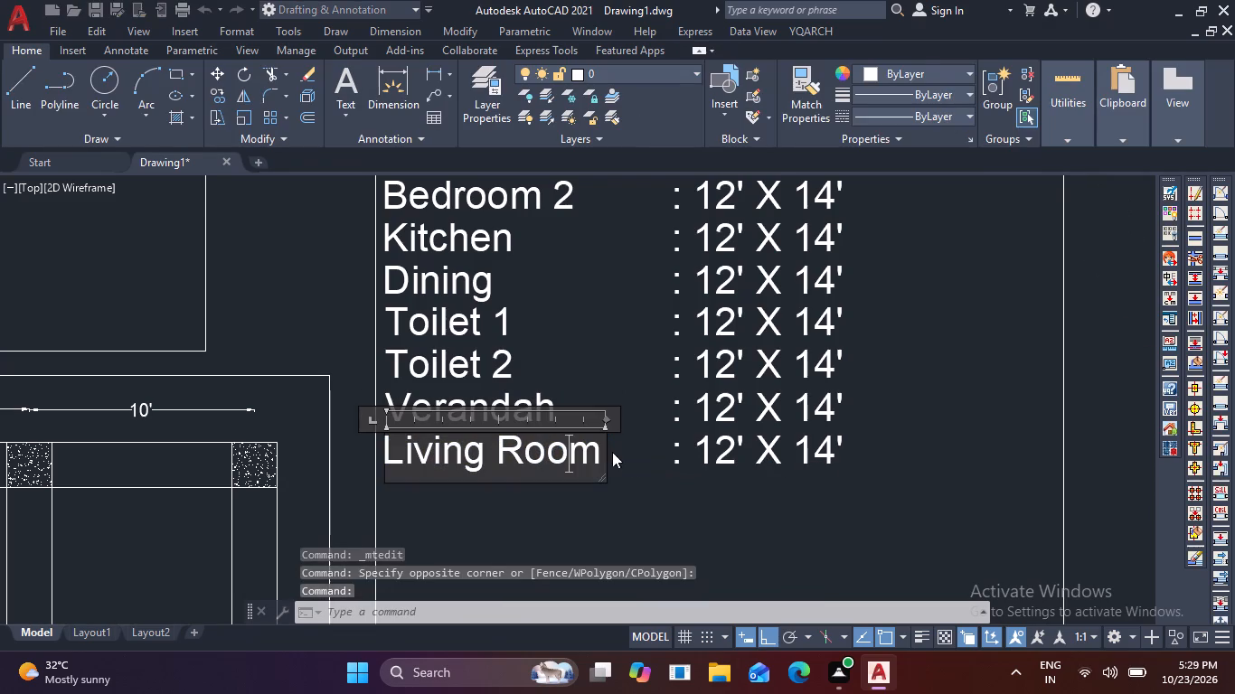
left_click(601, 448)
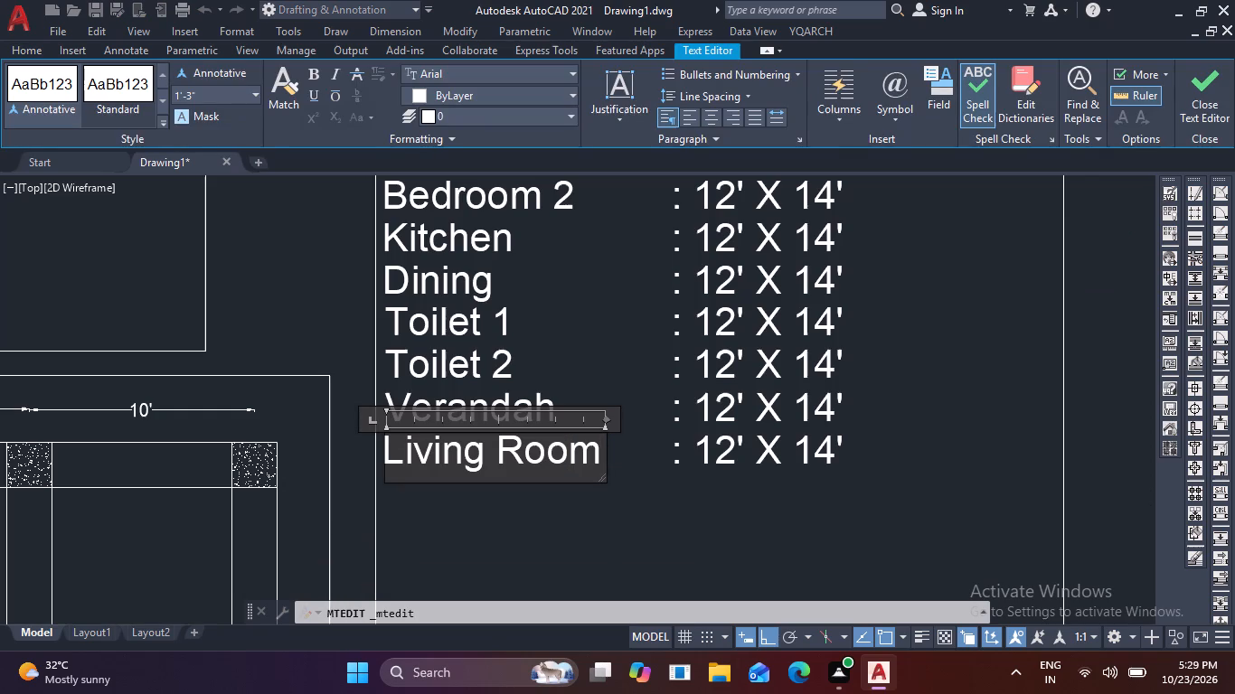
key("BackSpace")
key("BackSpace")
key("BackSpace")
key("BackSpace")
key("BackSpace")
key("BackSpace")
key("BackSpace")
key("BackSpace")
key("BackSpace")
key("BackSpace")
key("BackSpace")
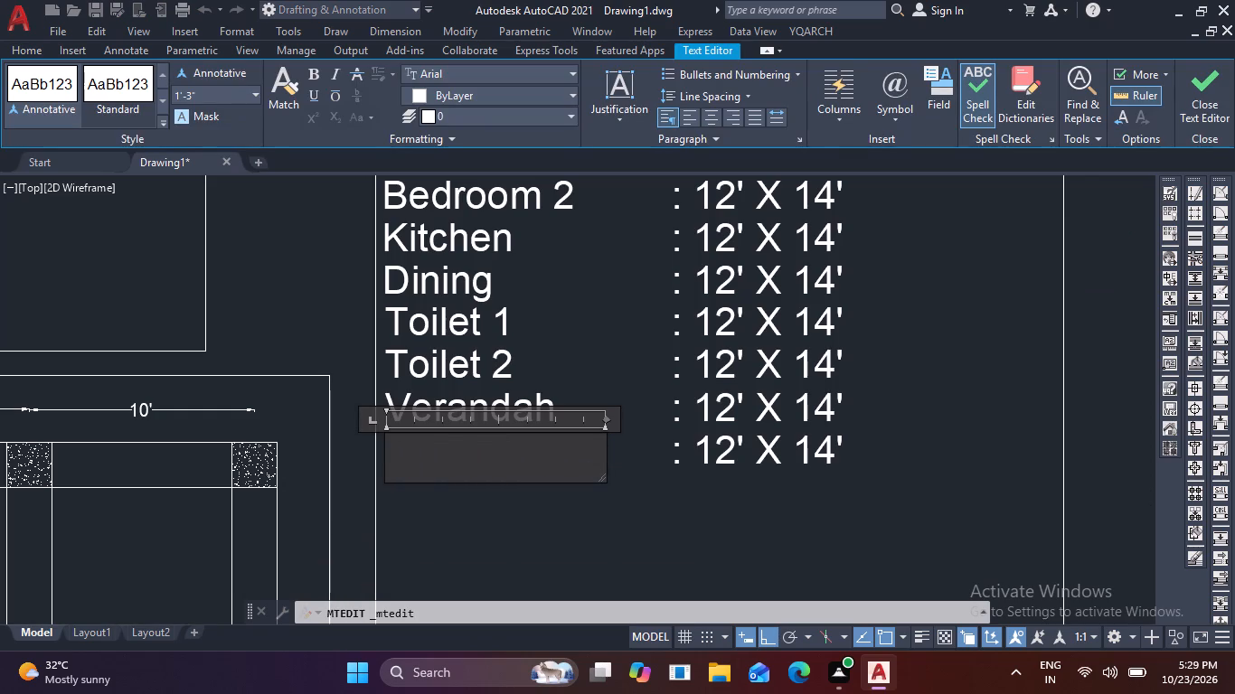
key("shift+b")
key("a")
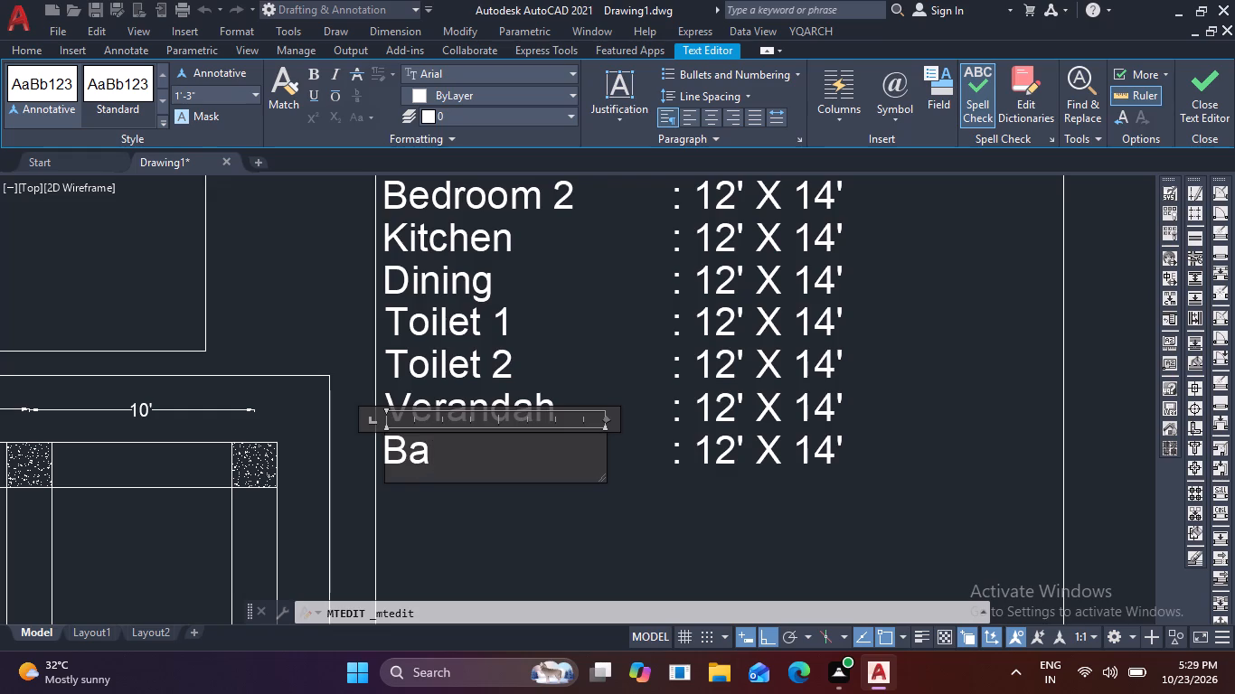
key("l")
key("c")
key("o")
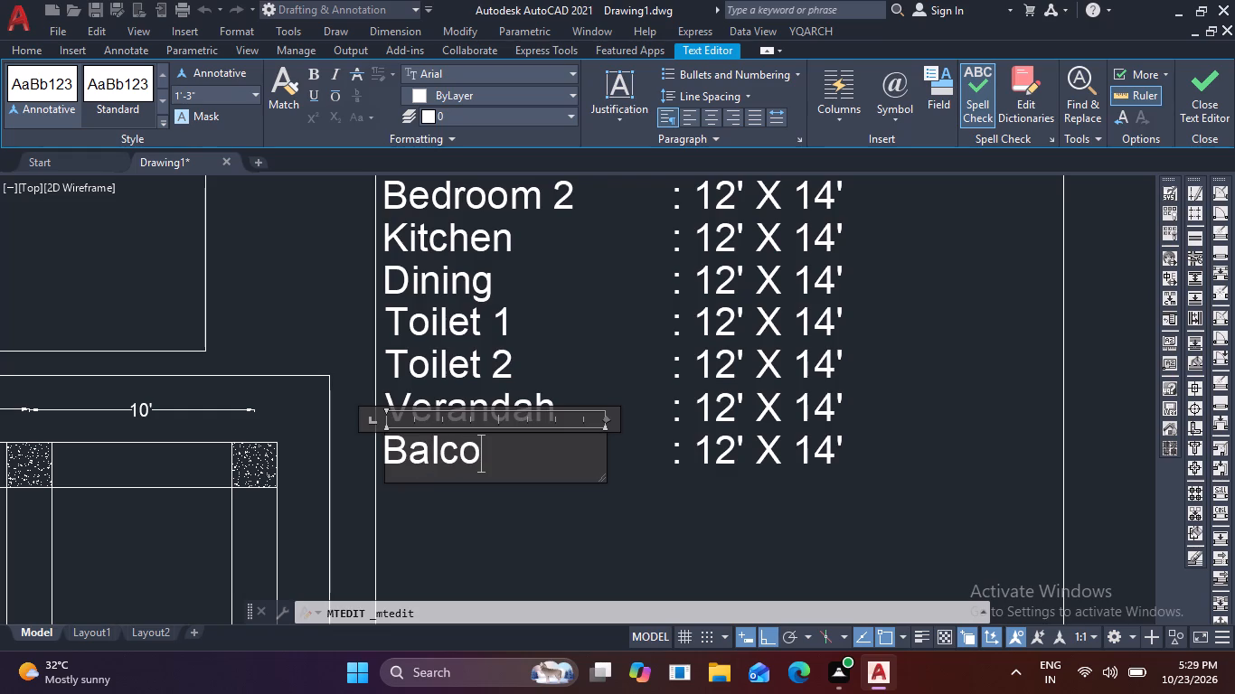
type("ny")
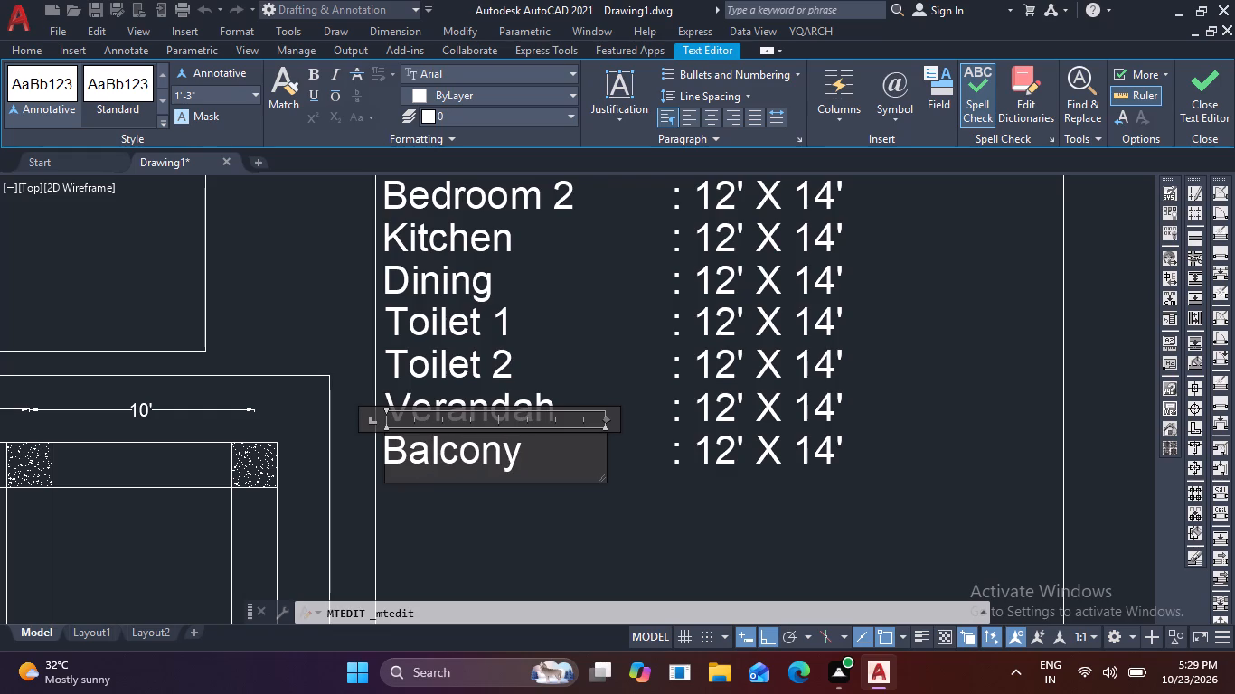
left_click(617, 351)
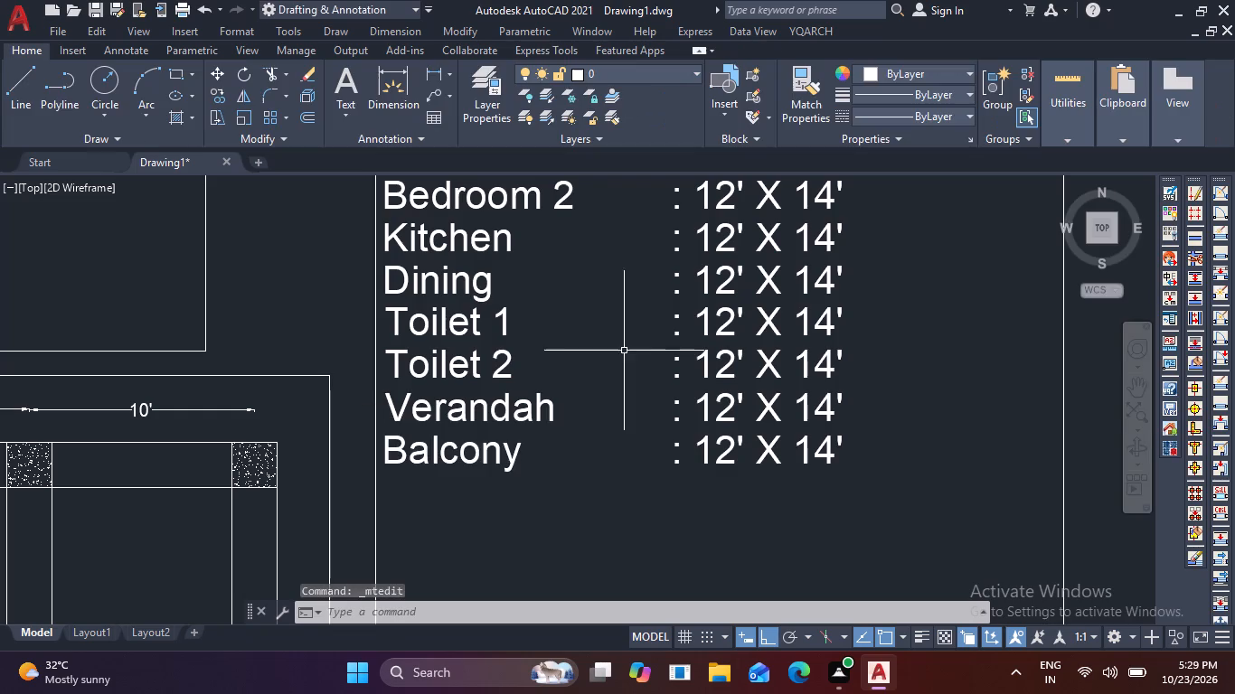
Change the Bedroom 1 row's dimensions to 11' X 12' in the "ROOM SIZES" list.
middle_click_drag(652, 355, 526, 539)
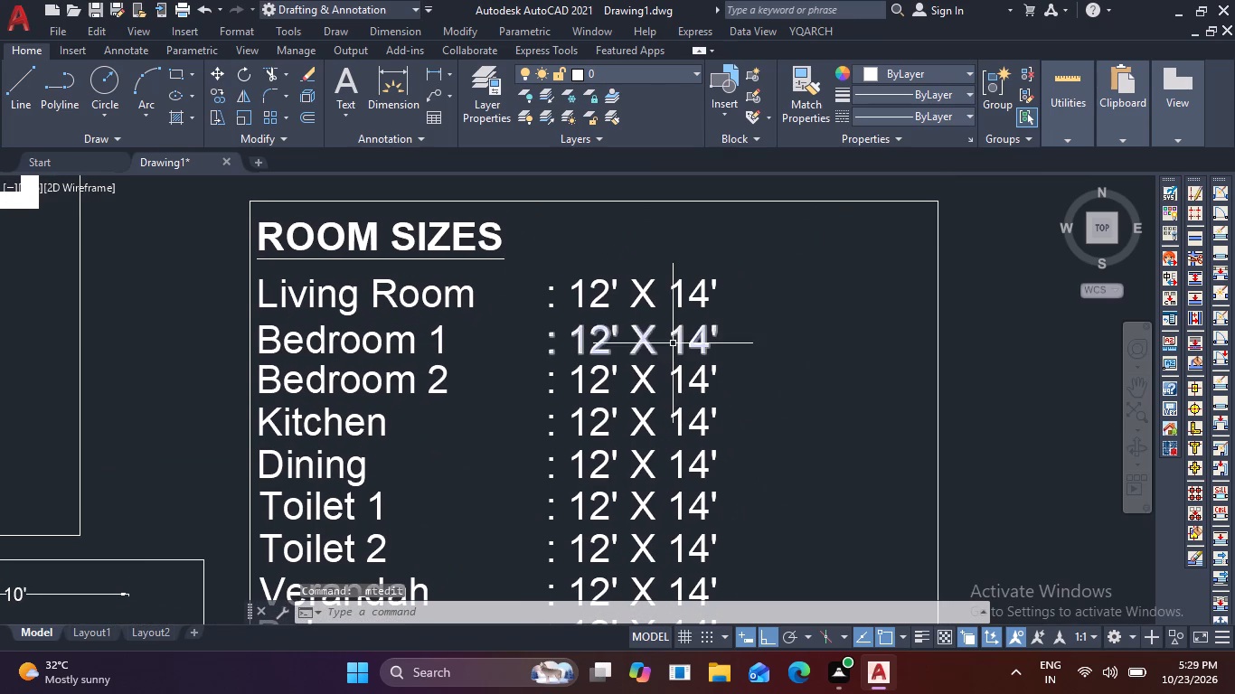
double_click(683, 334)
left_click(721, 337)
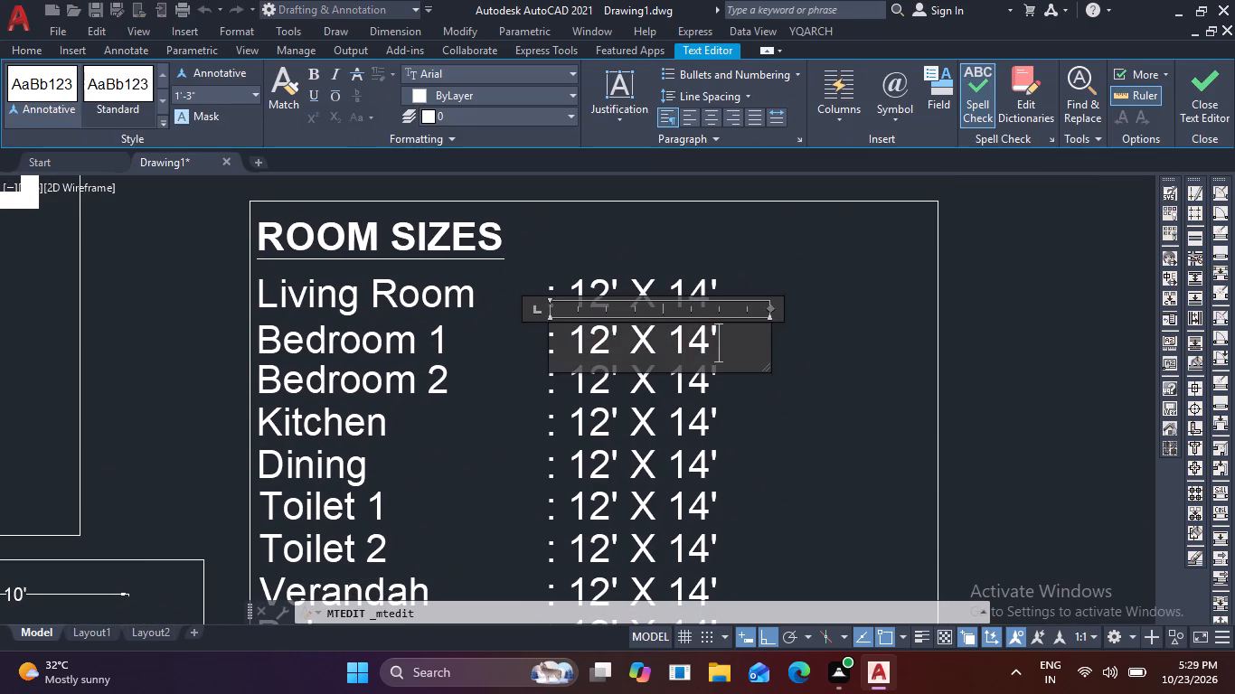
key("BackSpace")
key("BackSpace")
key("BackSpace")
key("BackSpace")
key("BackSpace")
key("BackSpace")
key("BackSpace")
key("BackSpace")
key("BackSpace")
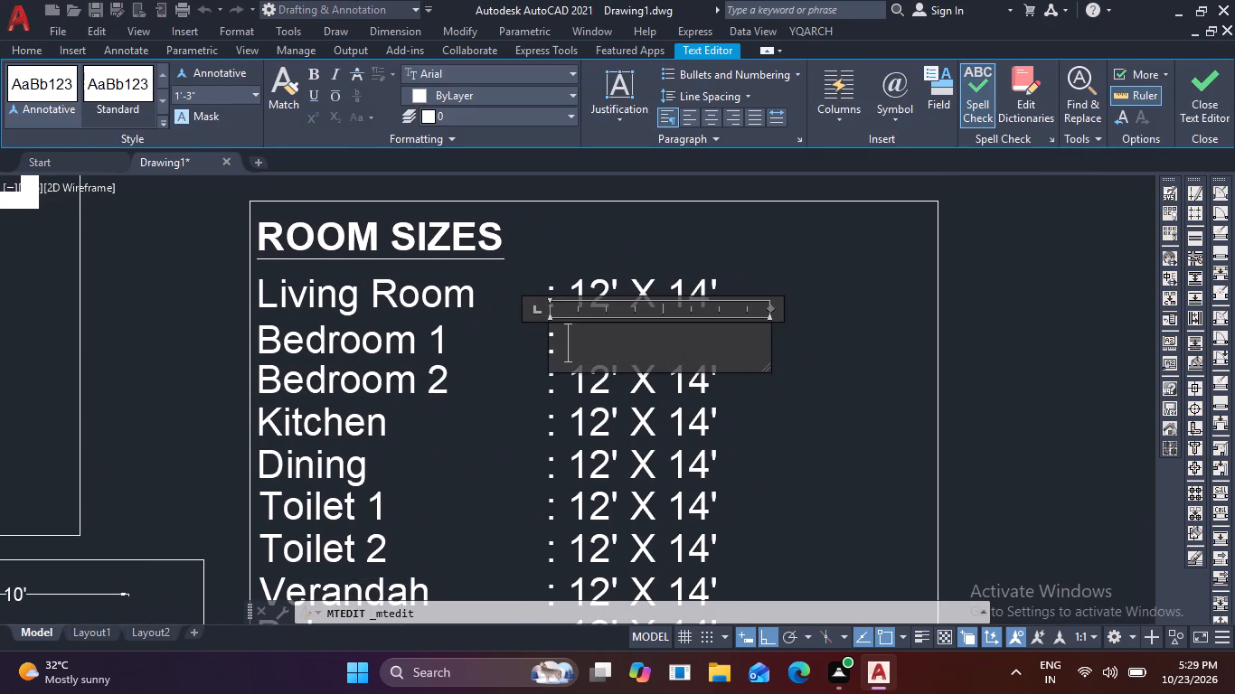
type("11'")
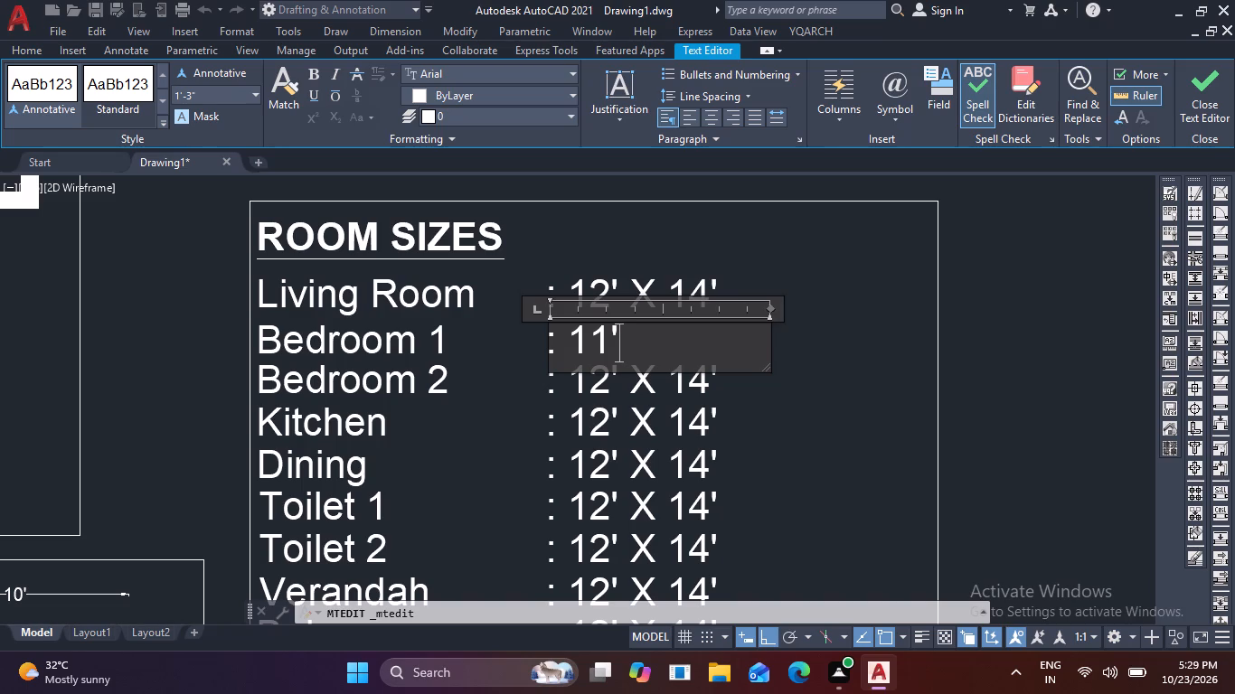
key("space")
key("shift+x")
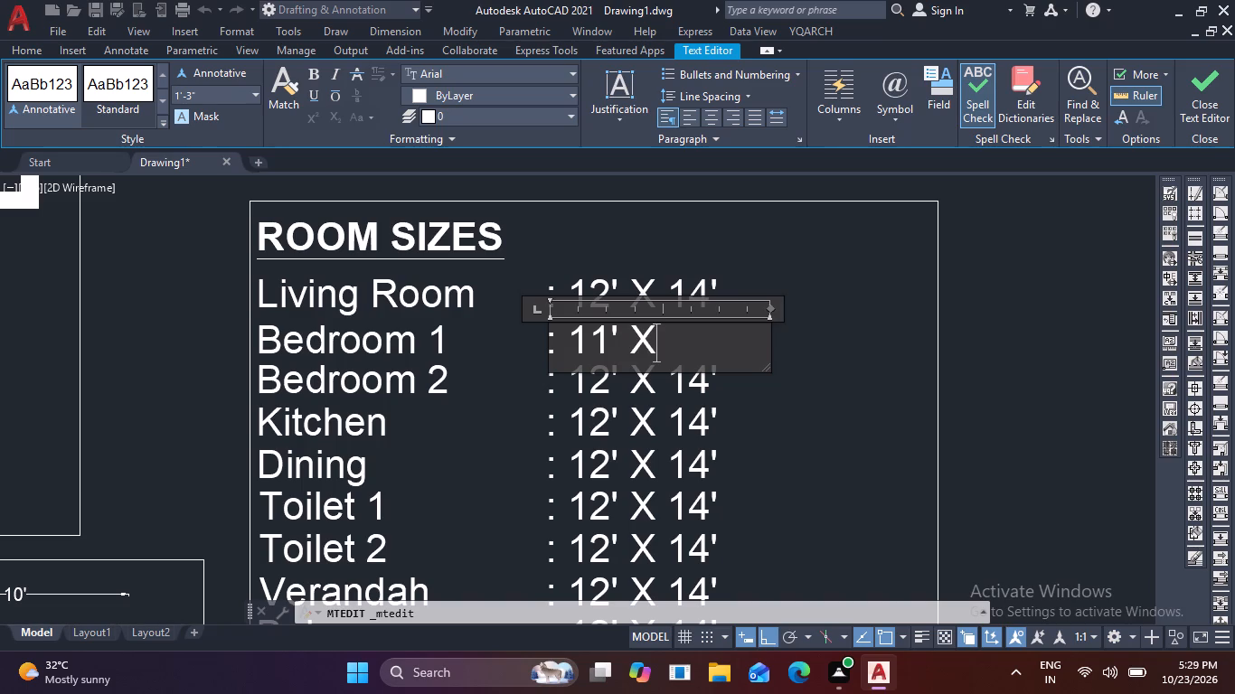
key("space")
type("12")
key("apostrophe")
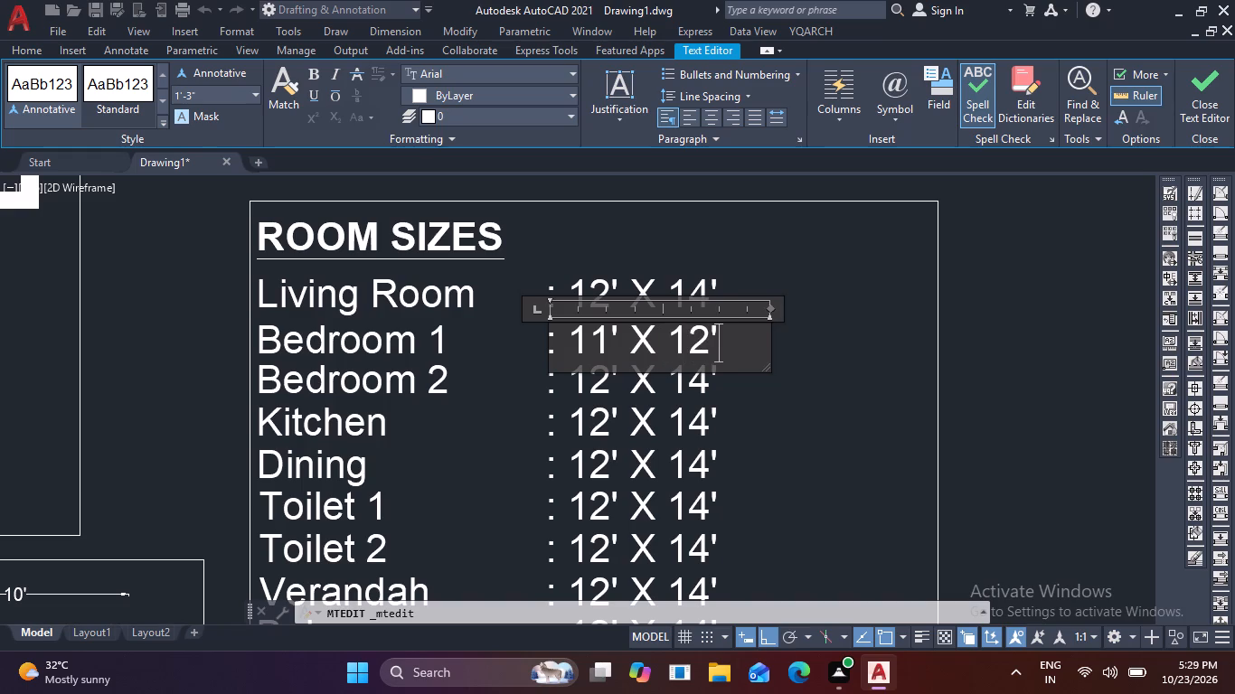
left_click(736, 408)
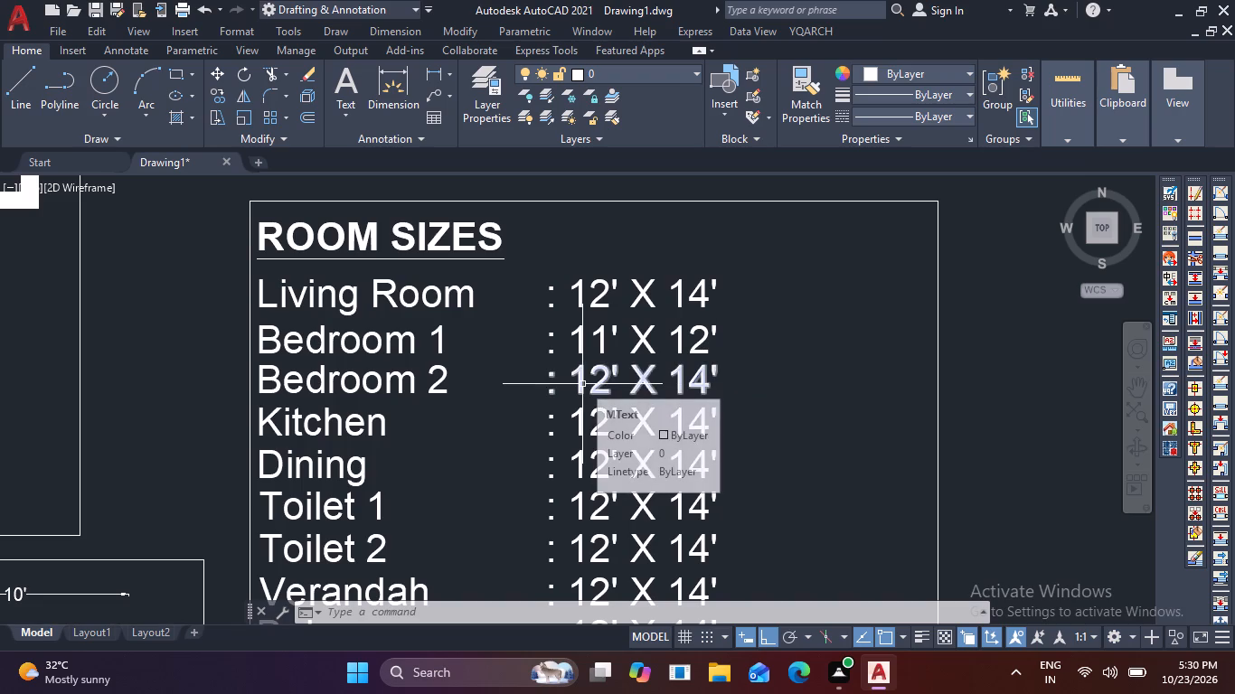
Change the Bedroom 2 row's dimensions to 10' X 12' in the "ROOM SIZES" list and finish editing it.
double_click(582, 384)
left_click(740, 384)
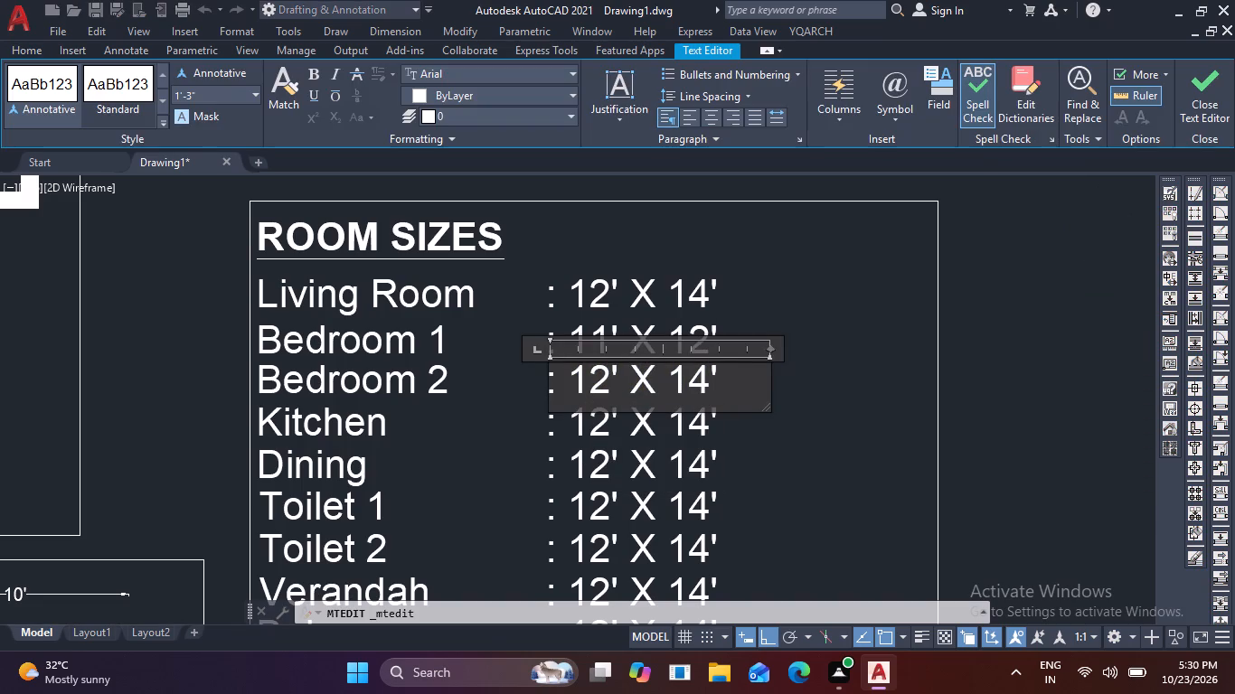
key("BackSpace")
key("BackSpace")
key("BackSpace")
key("BackSpace")
key("BackSpace")
key("BackSpace")
key("BackSpace")
key("BackSpace")
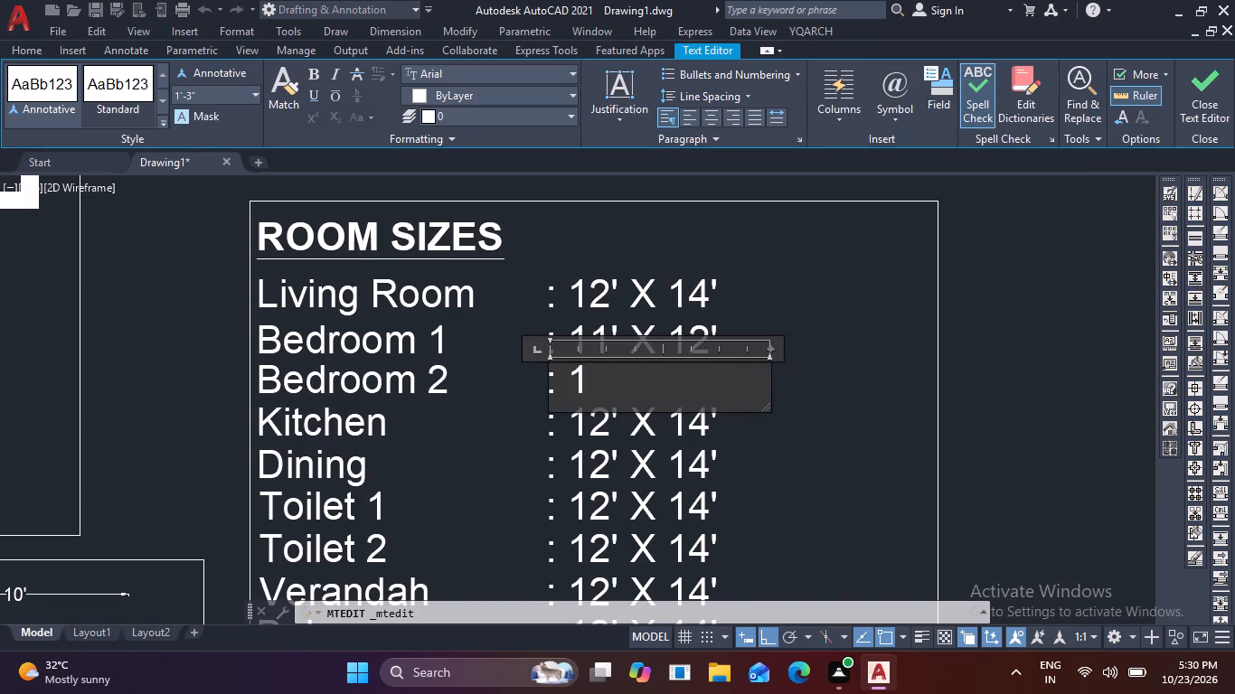
key("BackSpace")
type("10")
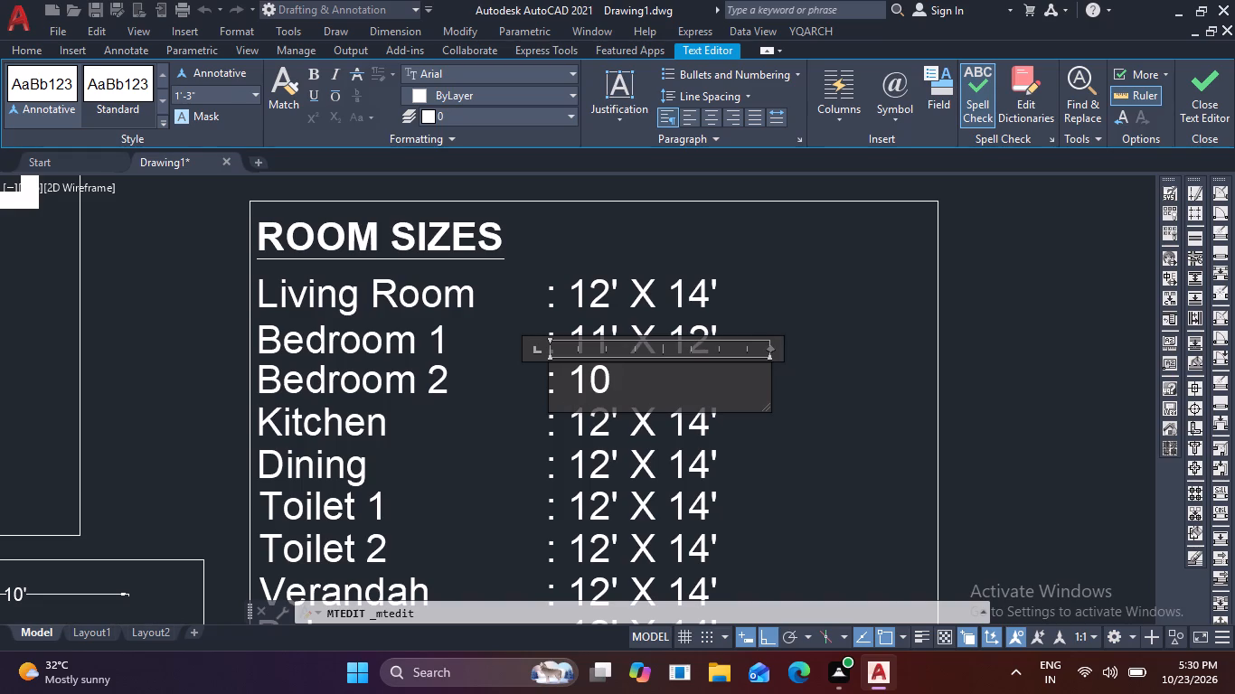
key("x")
key("BackSpace")
key("space")
type("X")
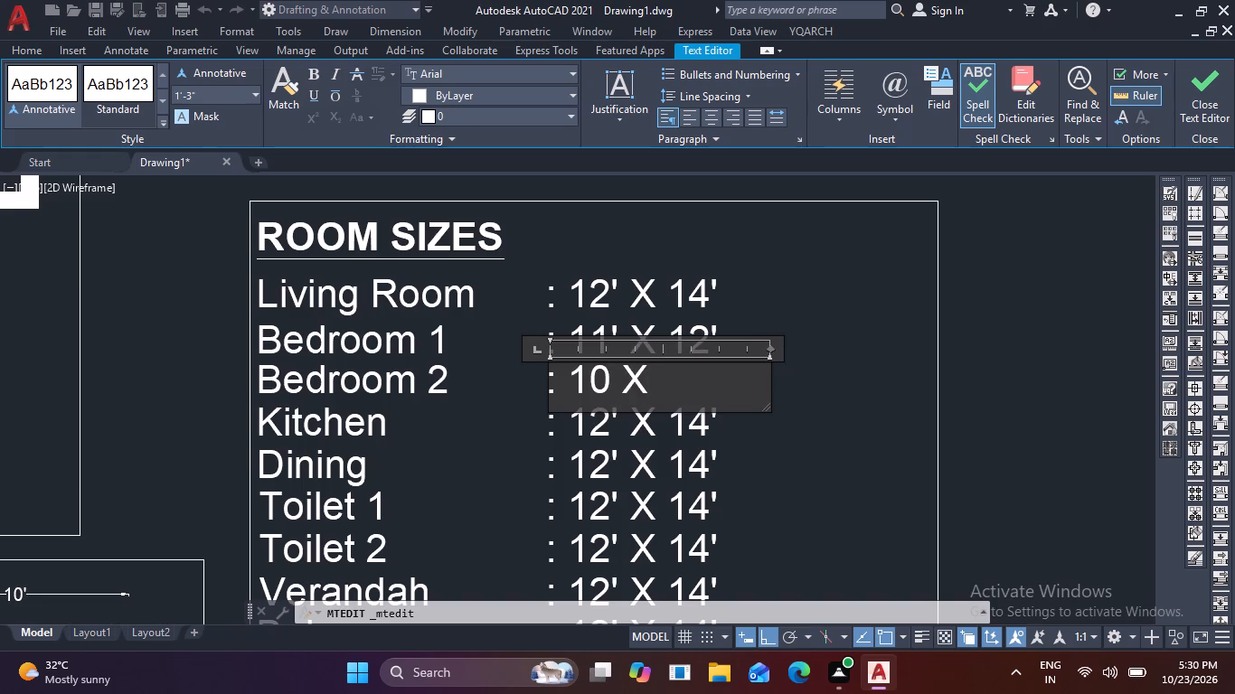
key("BackSpace")
key("BackSpace")
type("'")
key("space")
key("x")
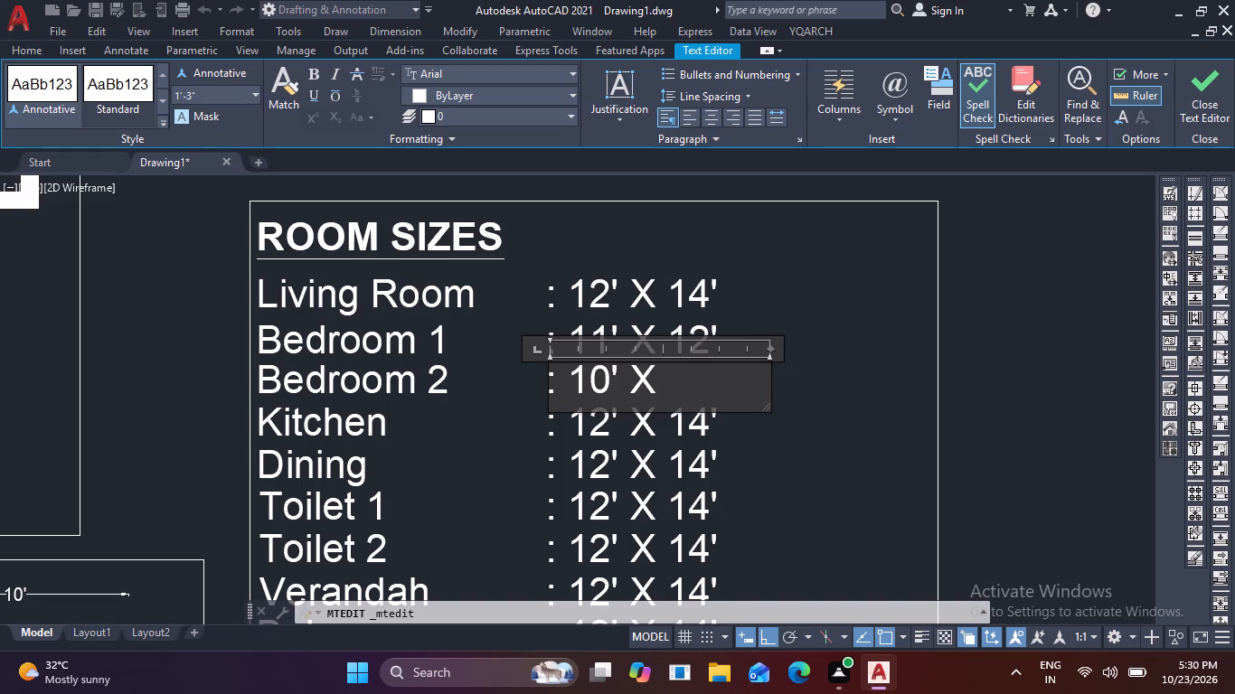
key("space")
type("12'")
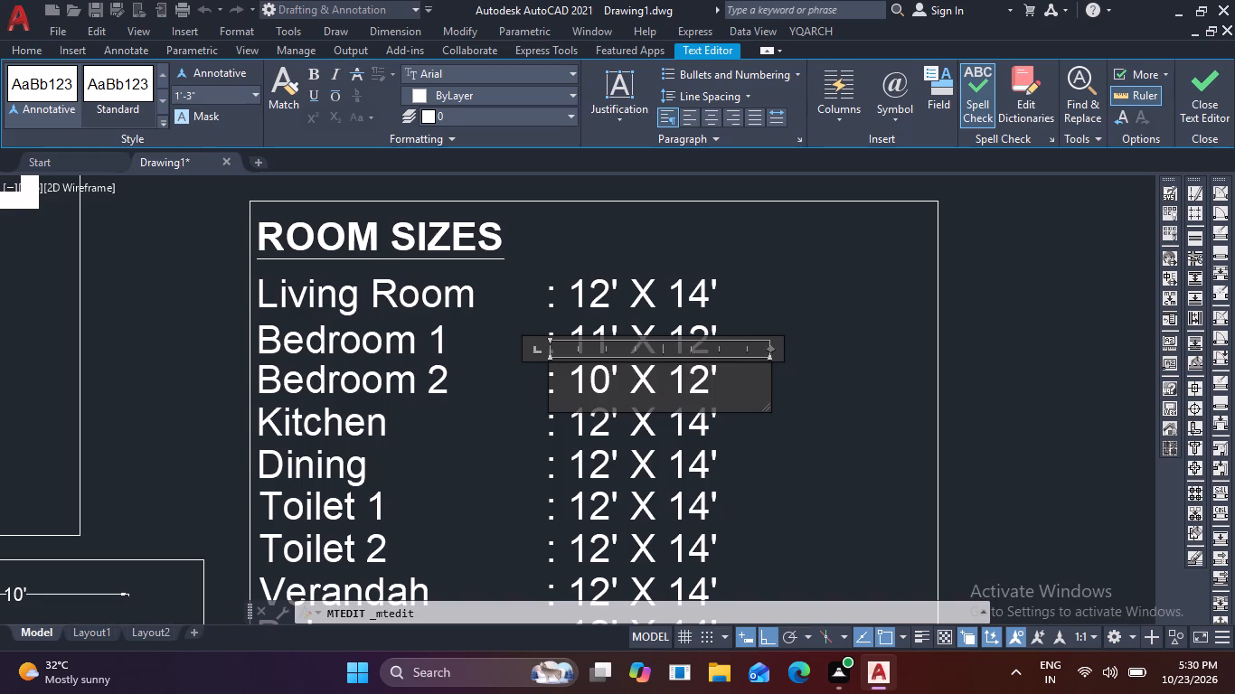
left_click(734, 438)
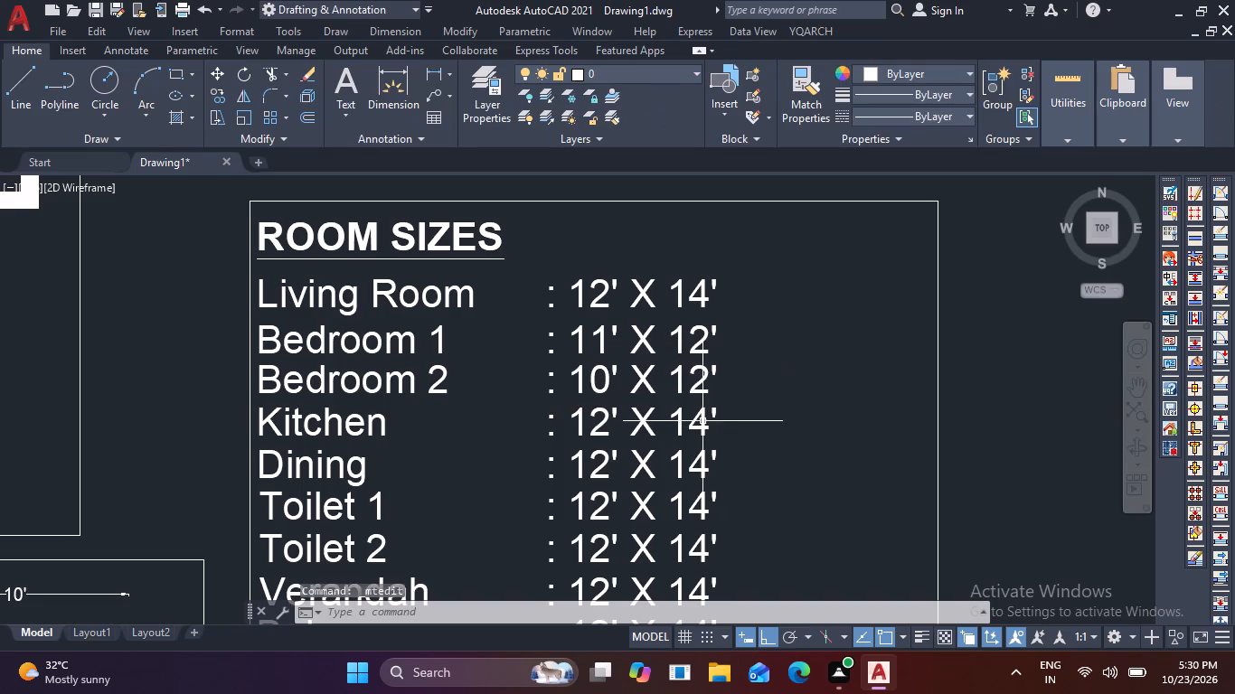
Change the Kitchen row's dimensions to 9' X 10', spaced to line up with the rows above, and finish editing it.
double_click(702, 420)
left_click(728, 420)
key("BackSpace")
key("BackSpace")
key("BackSpace")
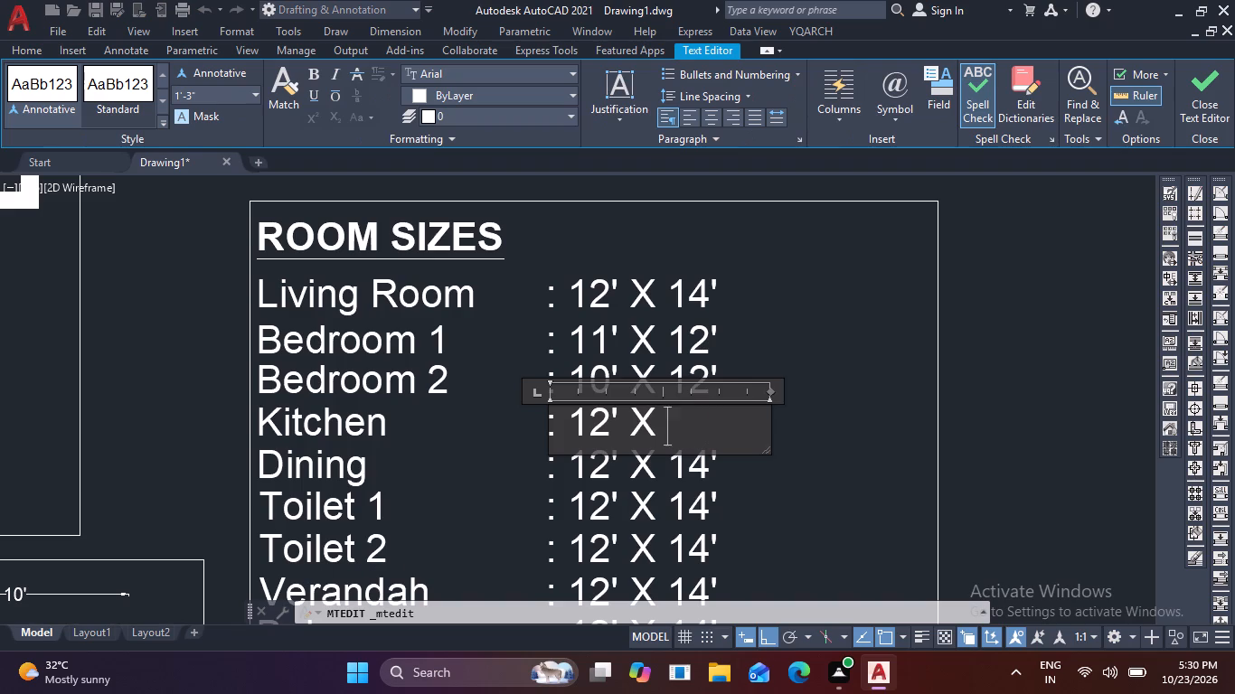
key("BackSpace")
key("BackSpace")
key("BackSpace")
key("BackSpace")
key("BackSpace")
key("BackSpace")
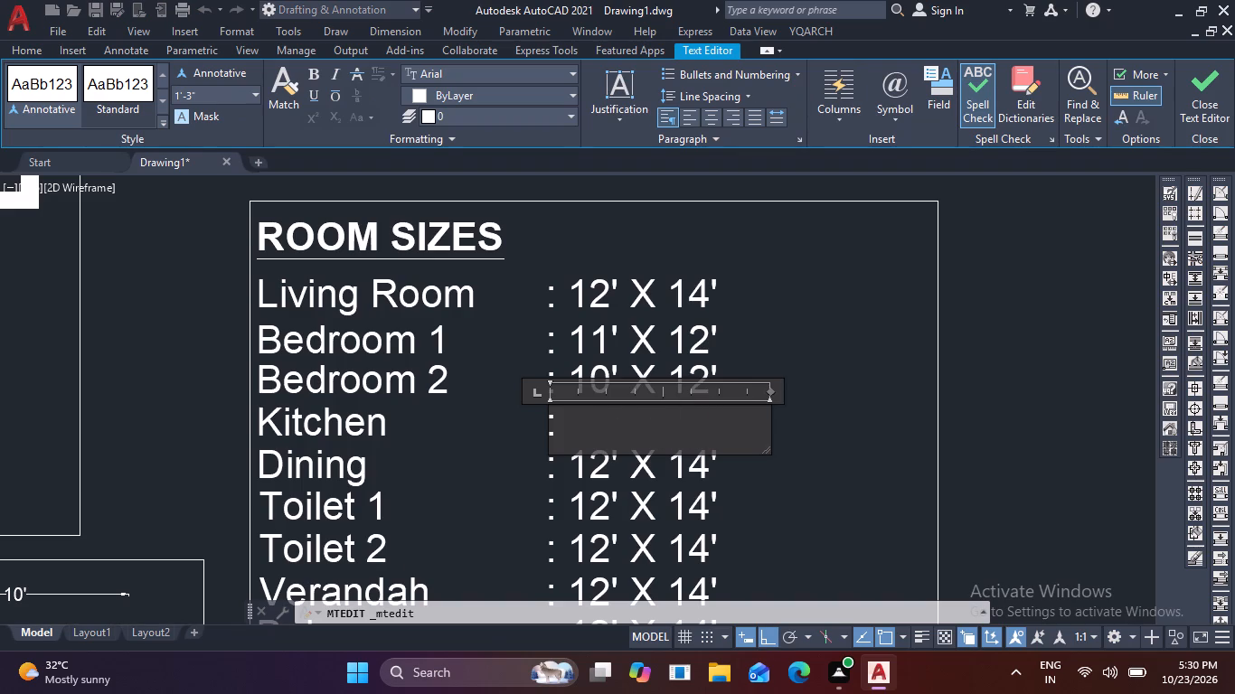
key("space")
key("9")
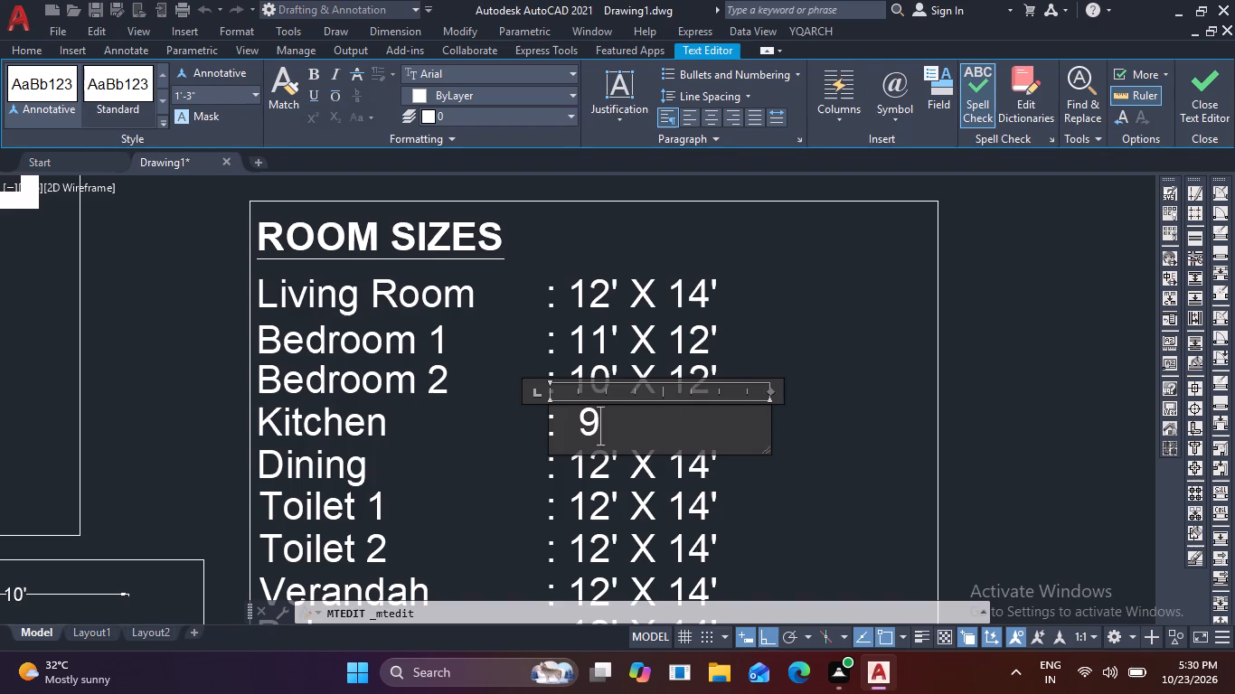
key("apostrophe")
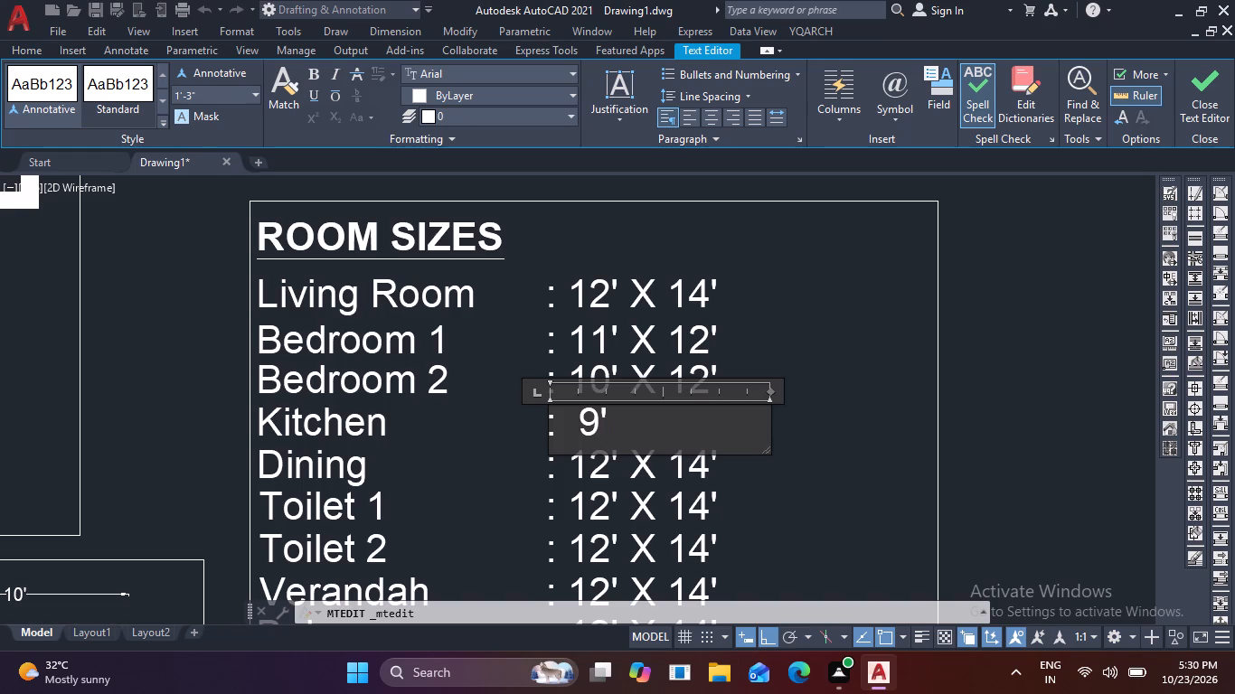
key("space")
key("x")
key("Left")
key("space")
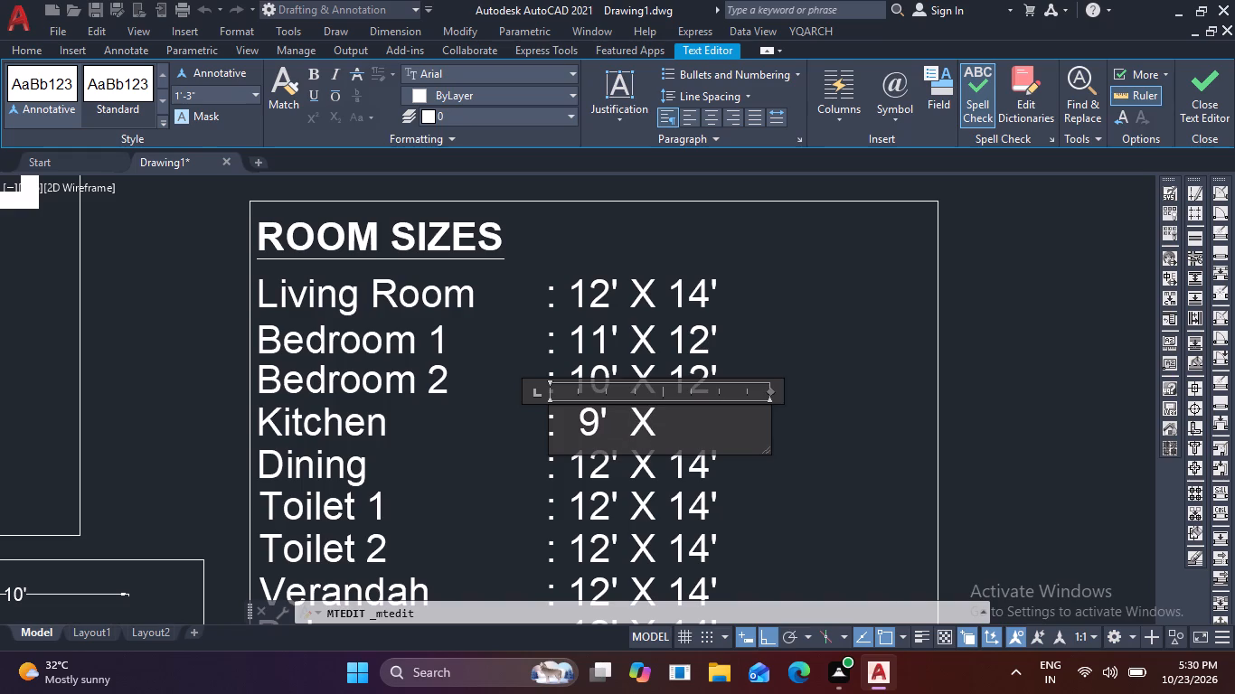
key("Right")
key("space")
type("10")
key("apostrophe")
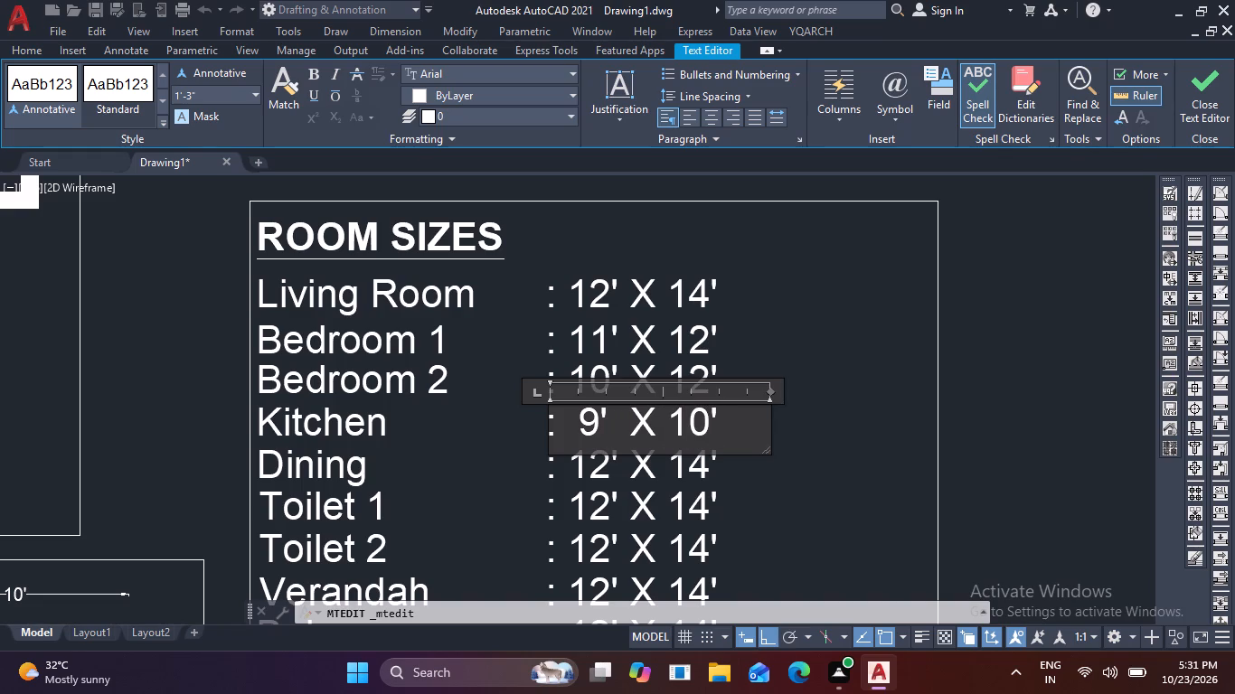
left_click(721, 464)
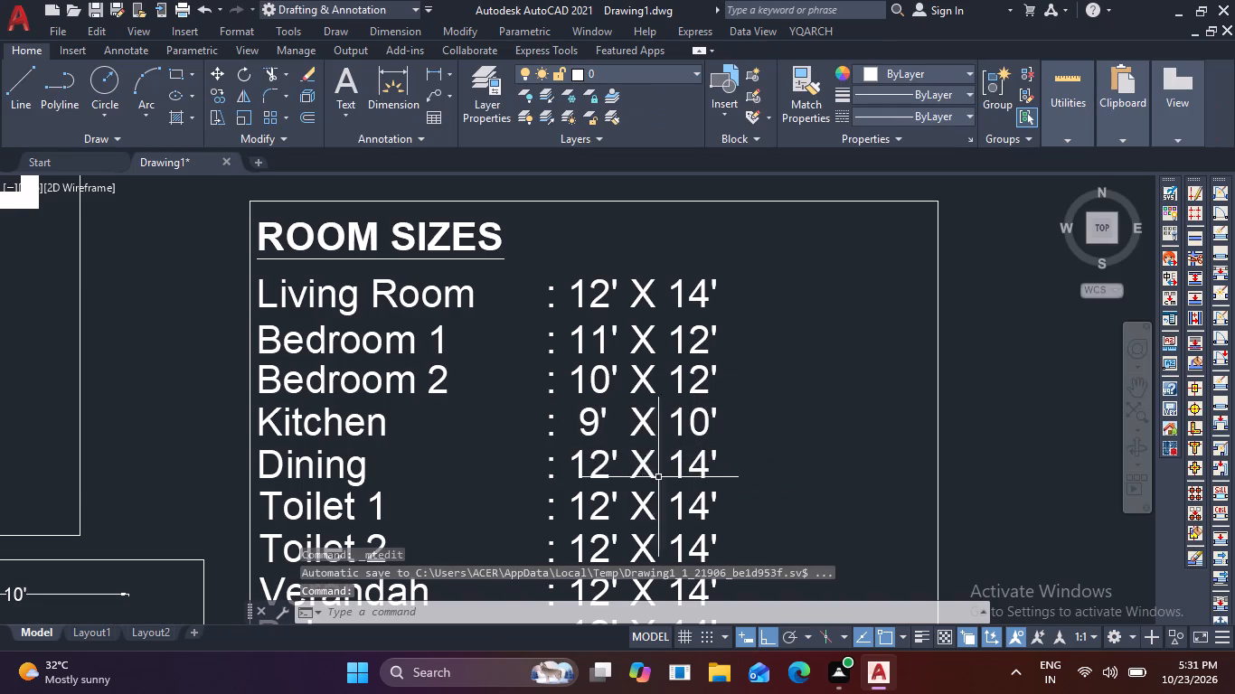
Change the Dining row's dimensions to 9' X 10', spaced to line up with the Kitchen row, and finish editing it.
double_click(693, 462)
left_click(723, 460)
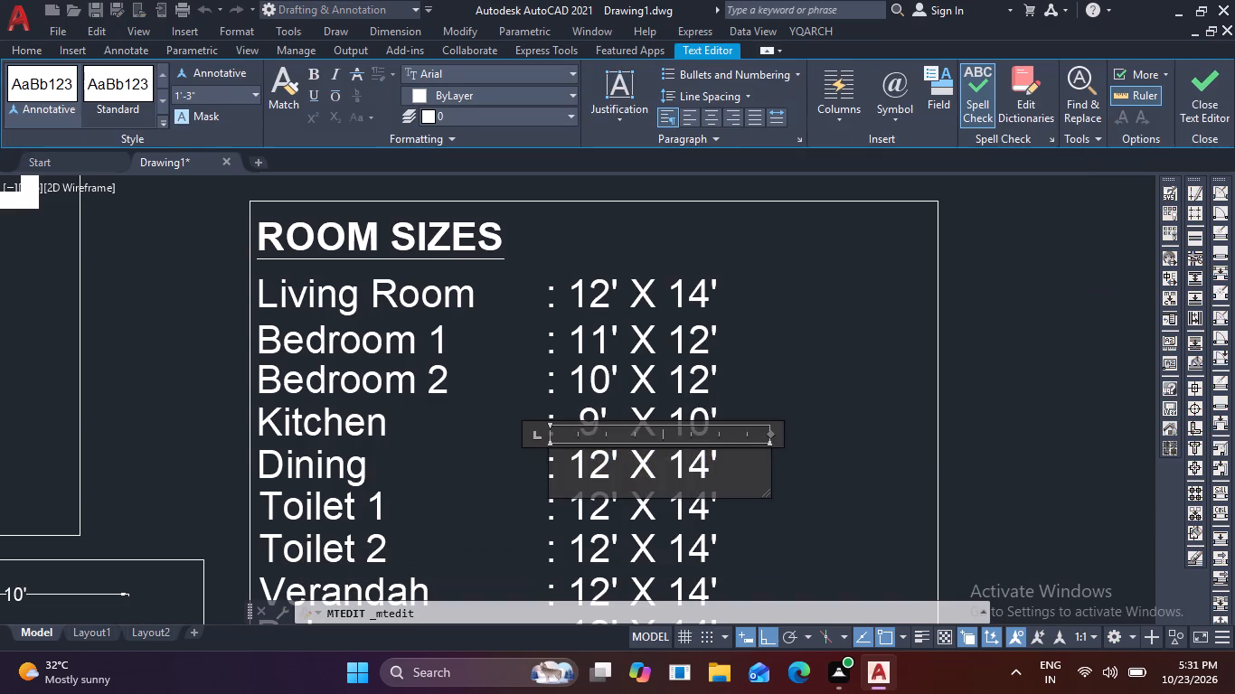
key("Left")
key("Left")
key("Left")
key("Left")
key("Left")
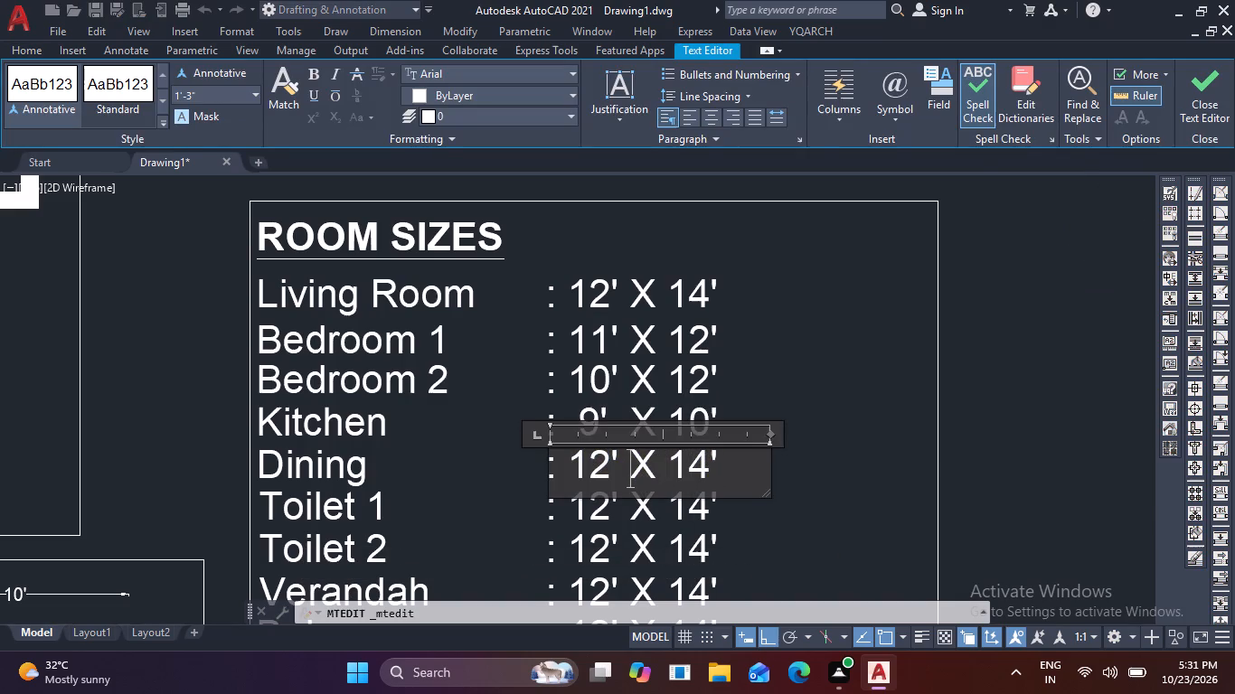
key("Right")
key("Right")
key("Right")
key("Right")
key("Right")
key("BackSpace")
key("BackSpace")
key("BackSpace")
key("BackSpace")
key("BackSpace")
key("BackSpace")
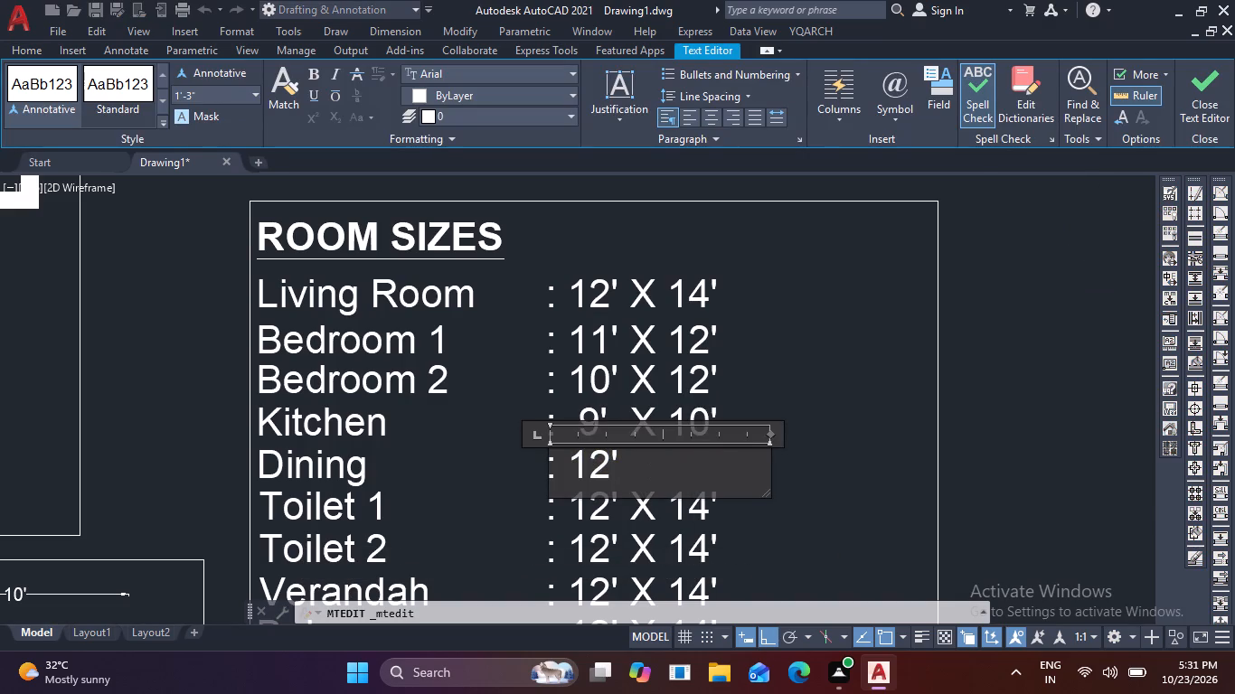
key("BackSpace")
key("BackSpace")
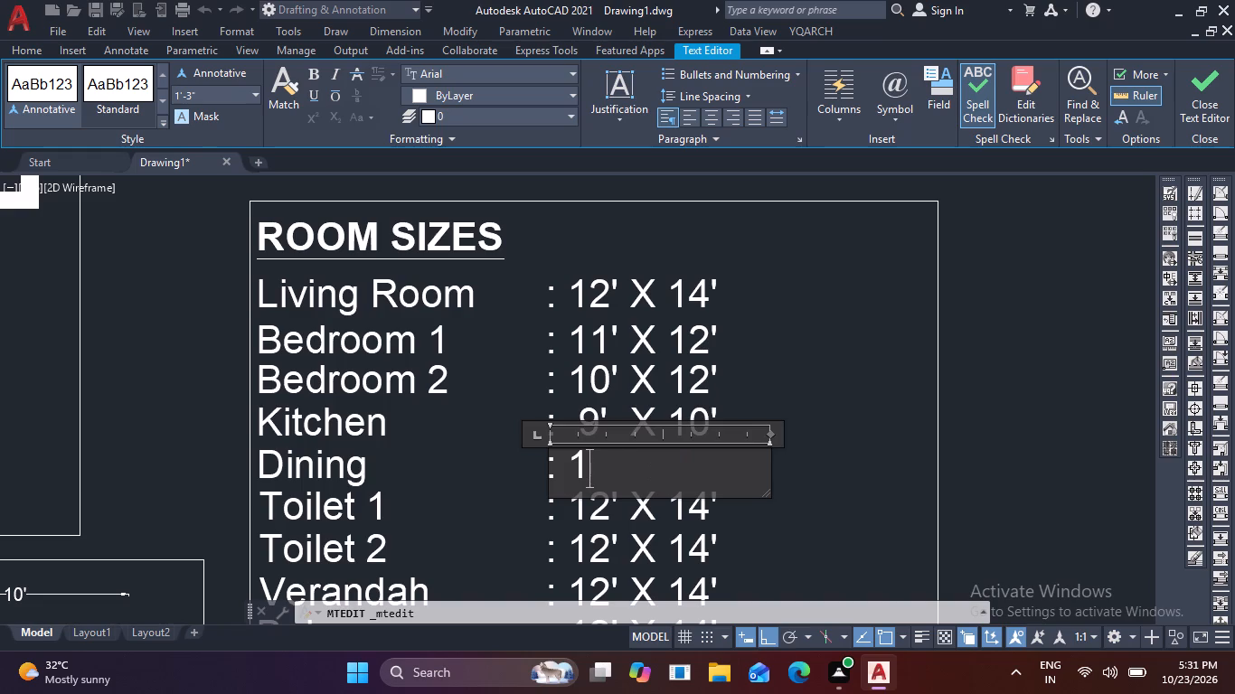
key("BackSpace")
key("9")
key("BackSpace")
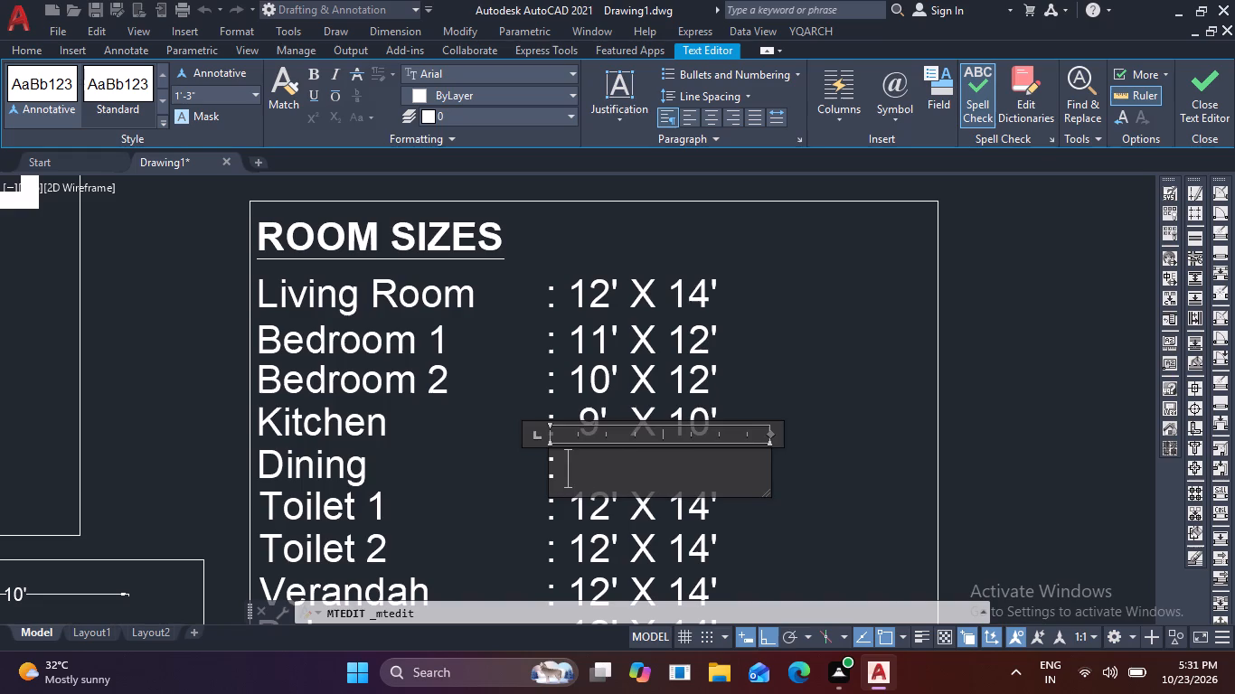
key("space")
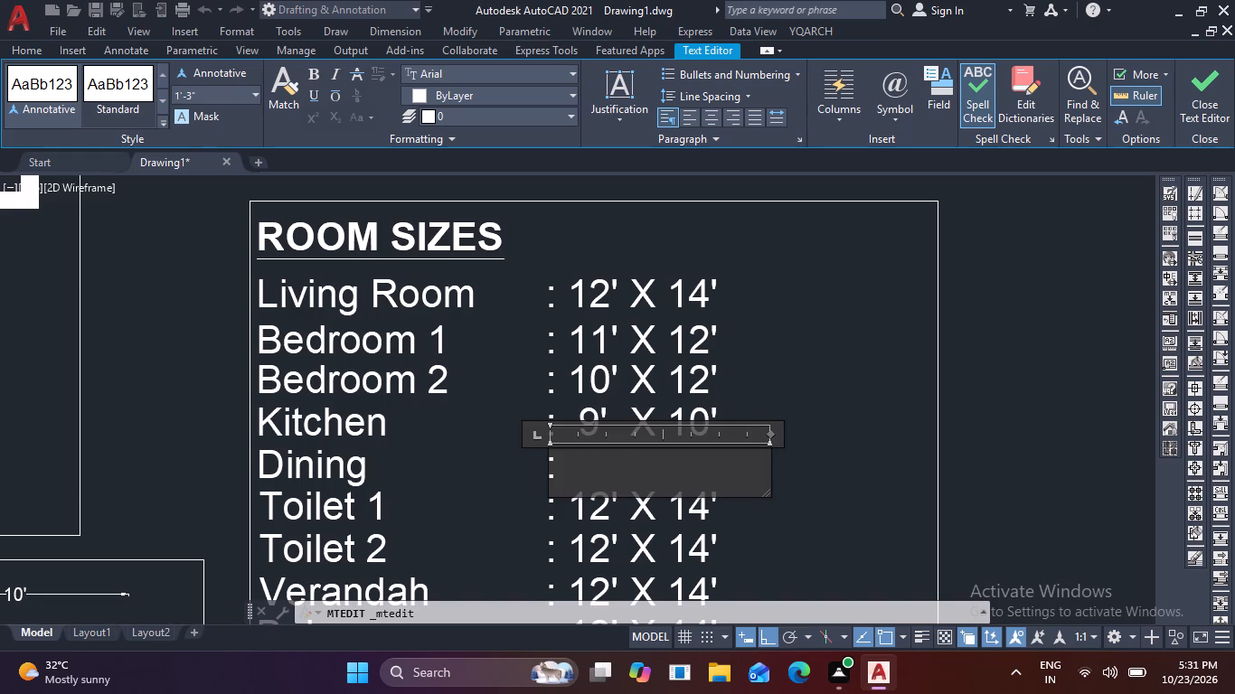
key("9")
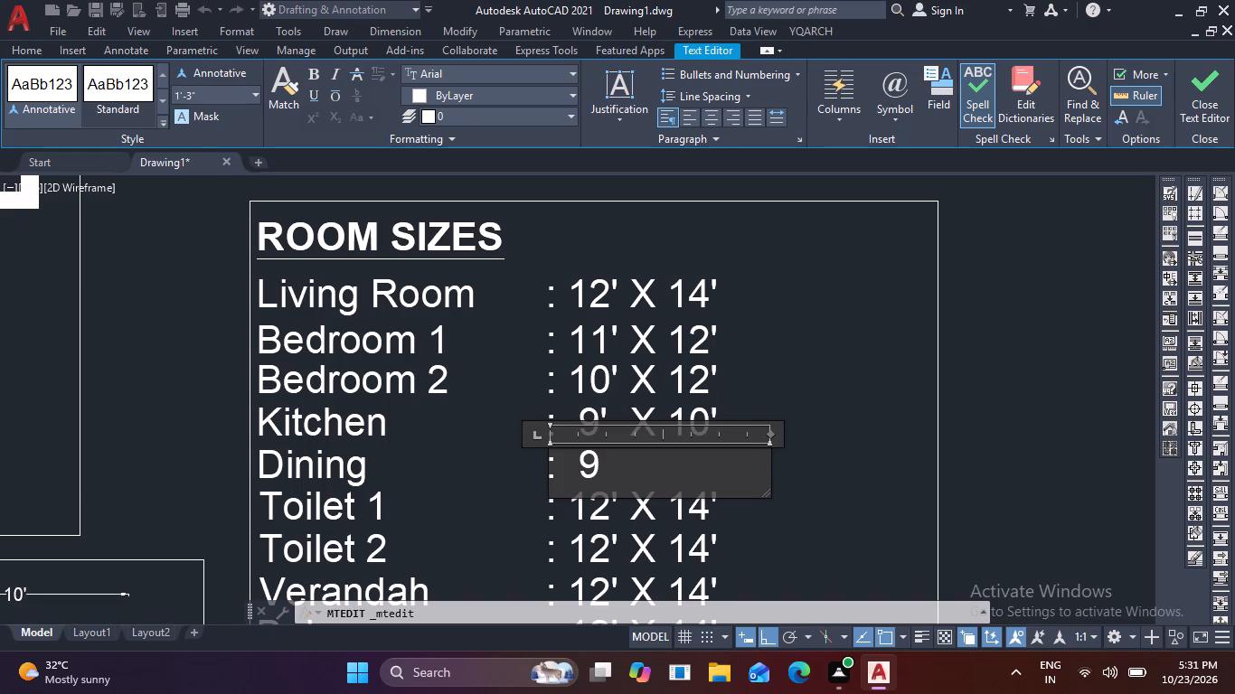
key("apostrophe")
key("space")
key("space")
key("x")
key("space")
type("10'")
left_click(727, 507)
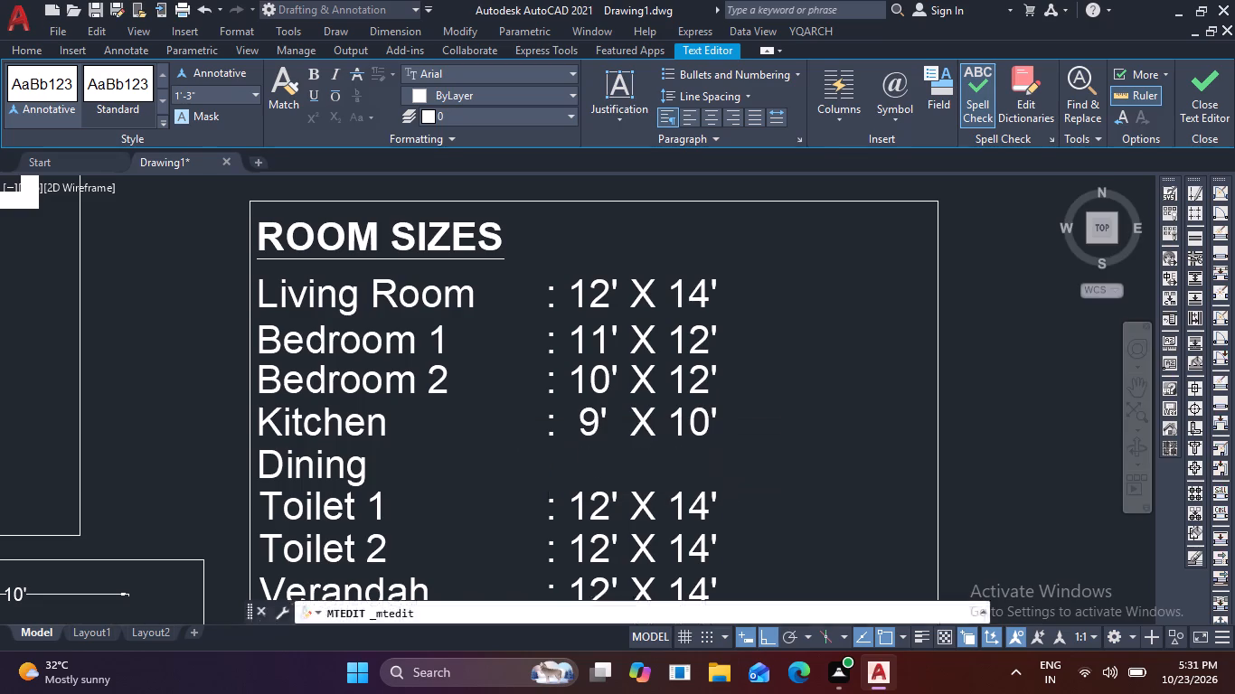
Change the Toilet 1 row's dimensions to 5' X 7', spaced to line up with the rows above, and finish editing it.
double_click(702, 514)
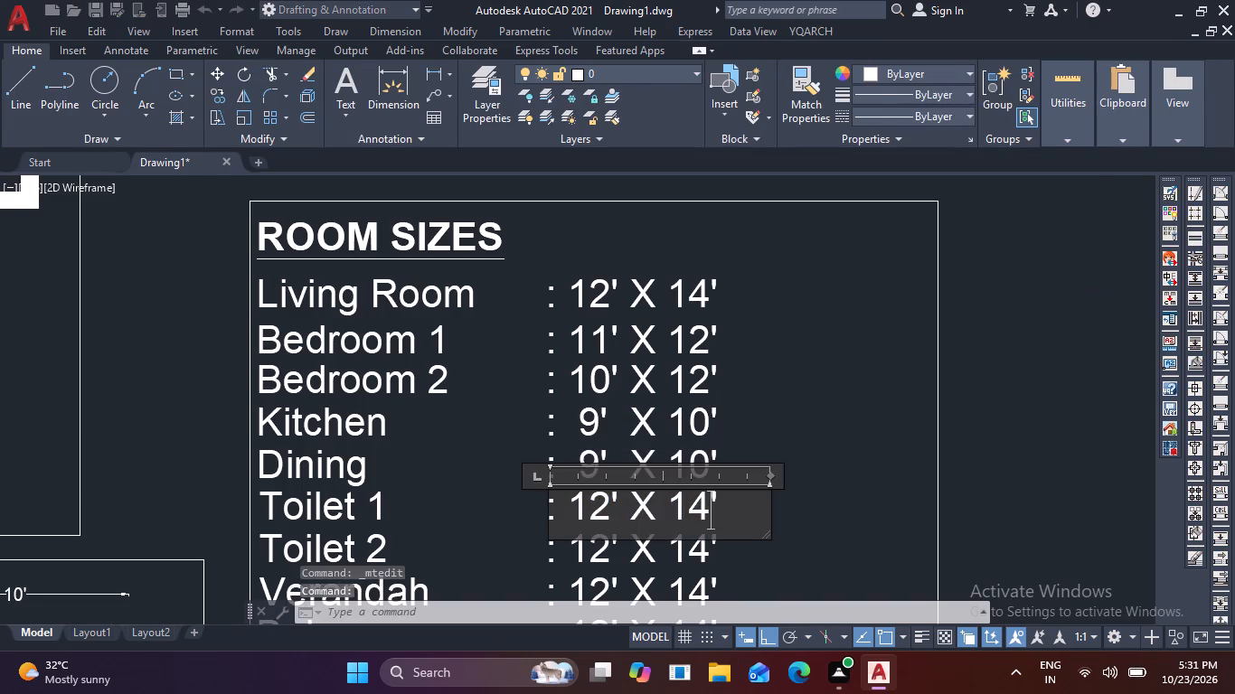
left_click(737, 498)
key("BackSpace")
key("BackSpace")
key("BackSpace")
key("BackSpace")
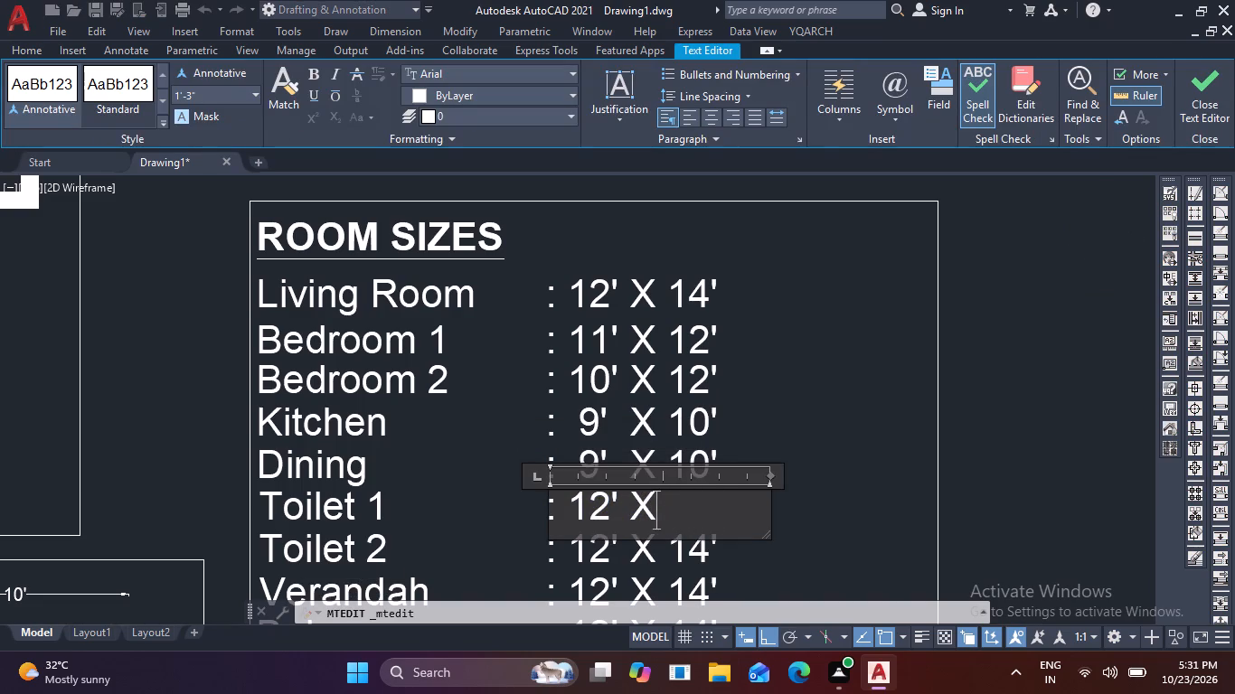
key("BackSpace")
key("BackSpace")
key("BackSpace")
key("BackSpace")
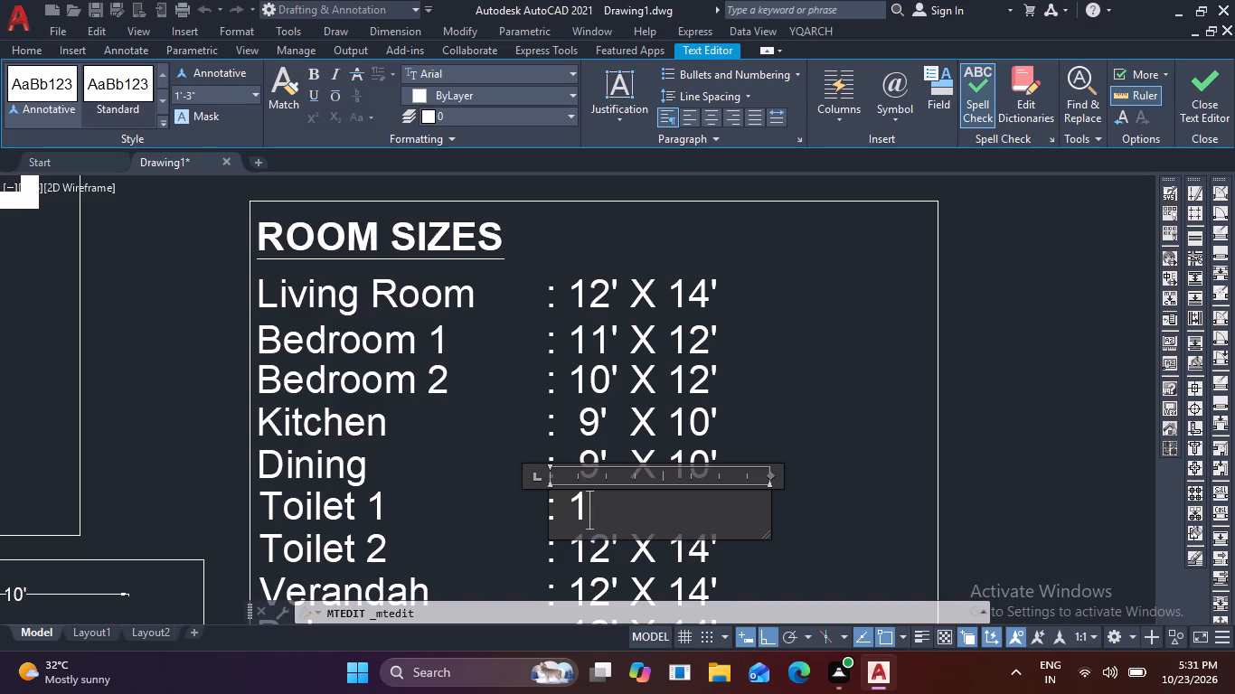
key("BackSpace")
key("space")
key("space")
type("5")
key("BackSpace")
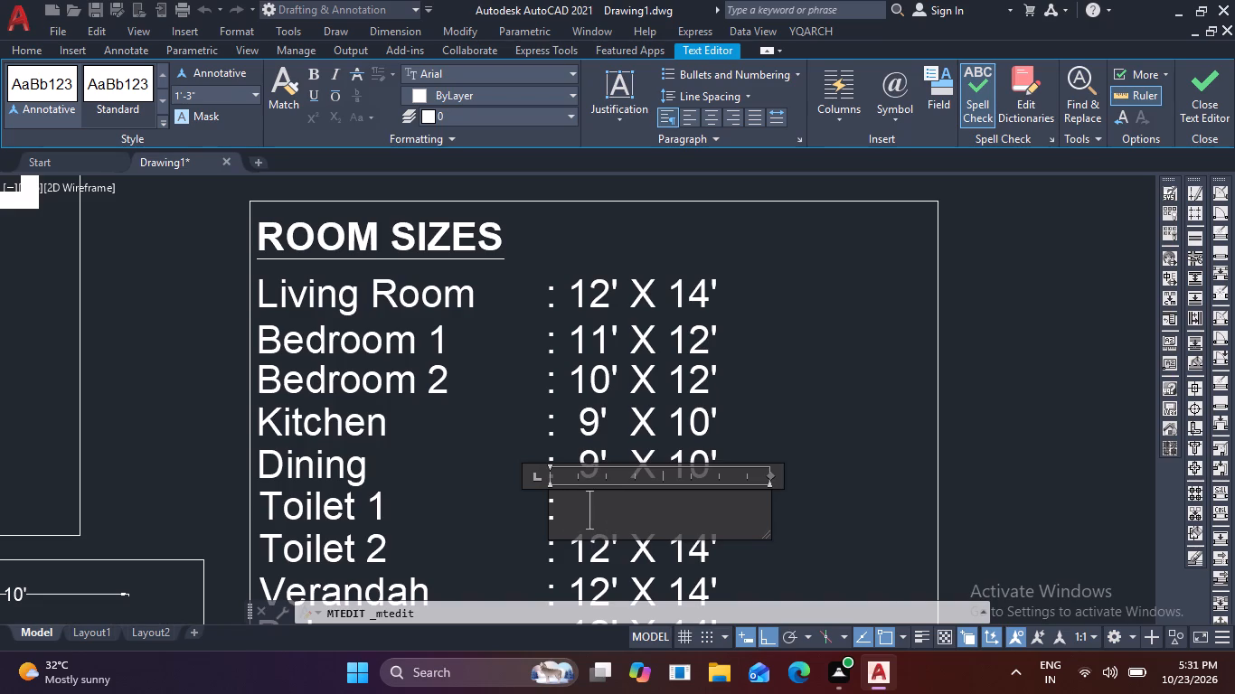
key("BackSpace")
key("5")
key("apostrophe")
key("space")
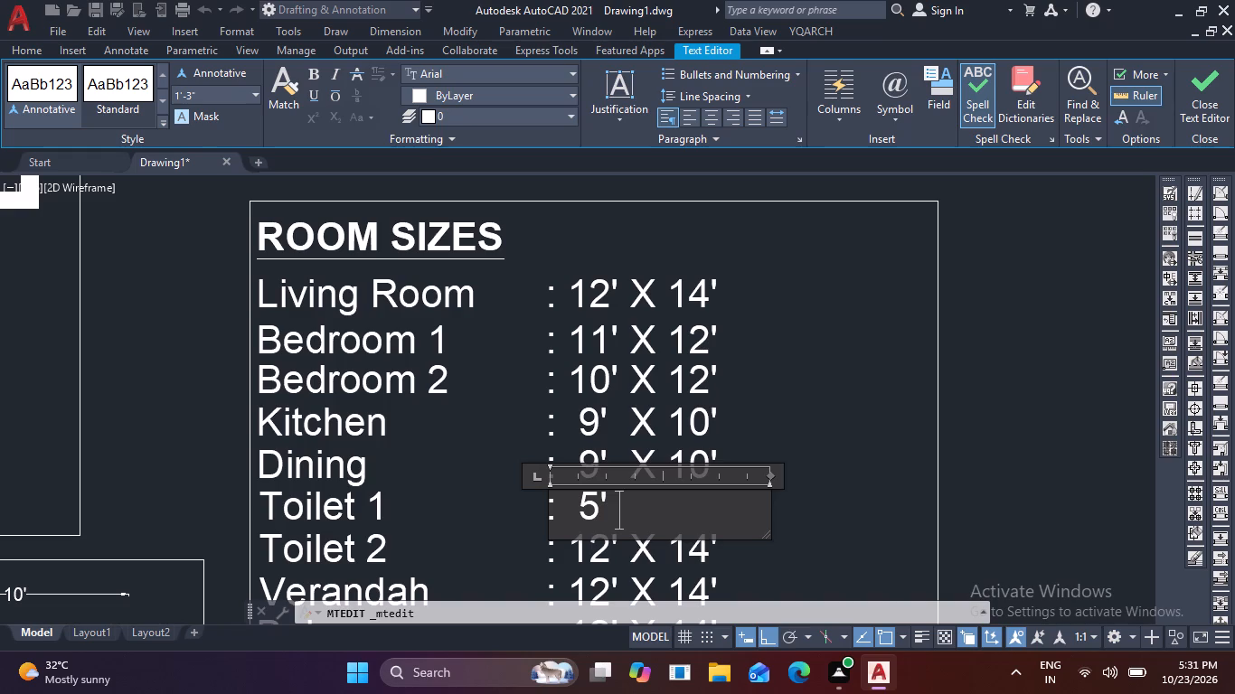
key("space")
key("x")
key("space")
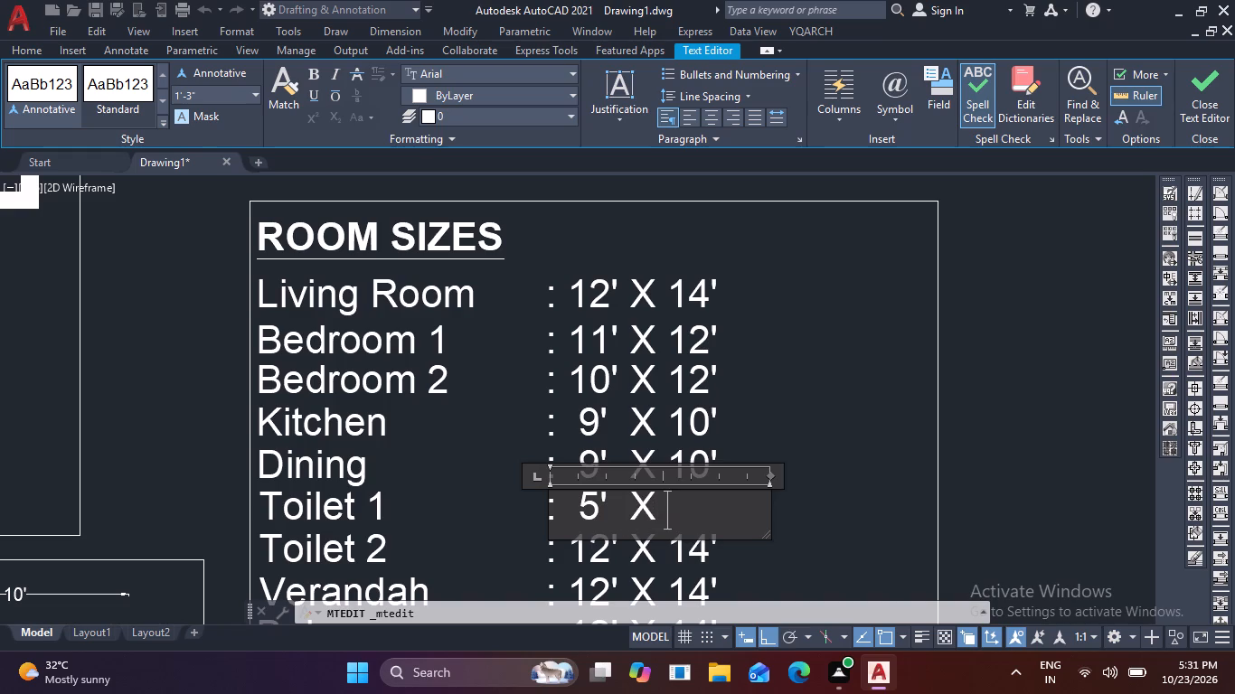
key("space")
type("7'")
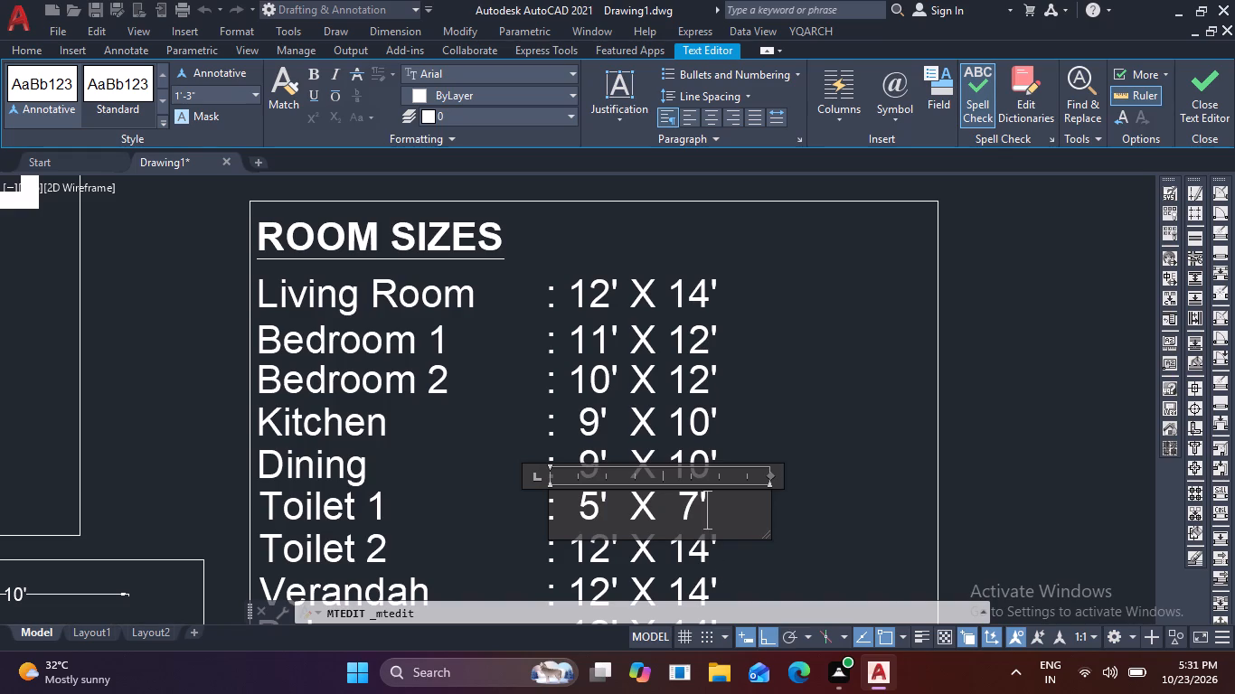
left_click_drag(779, 566, 769, 566)
Clear the Toilet 2 row's existing dimensions after the colon in the "ROOM SIZES" list and begin re-entering them with aligned spacing.
middle_click_drag(724, 558, 710, 420)
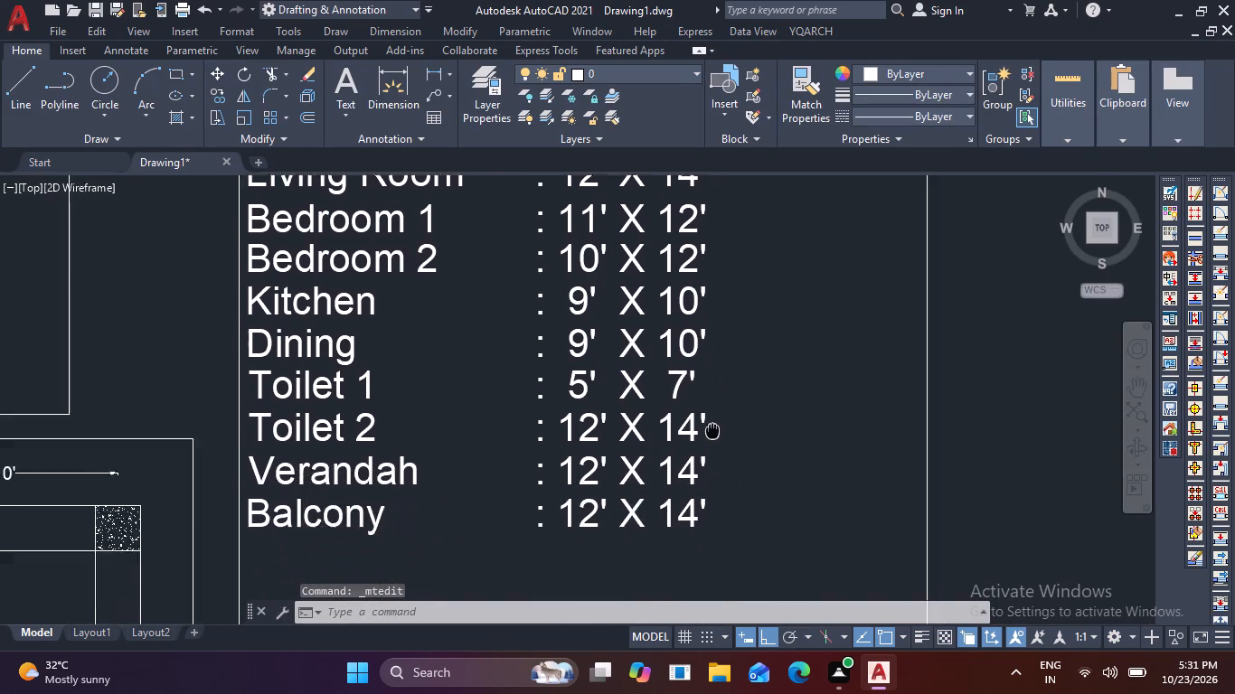
middle_click_drag(710, 420, 694, 348)
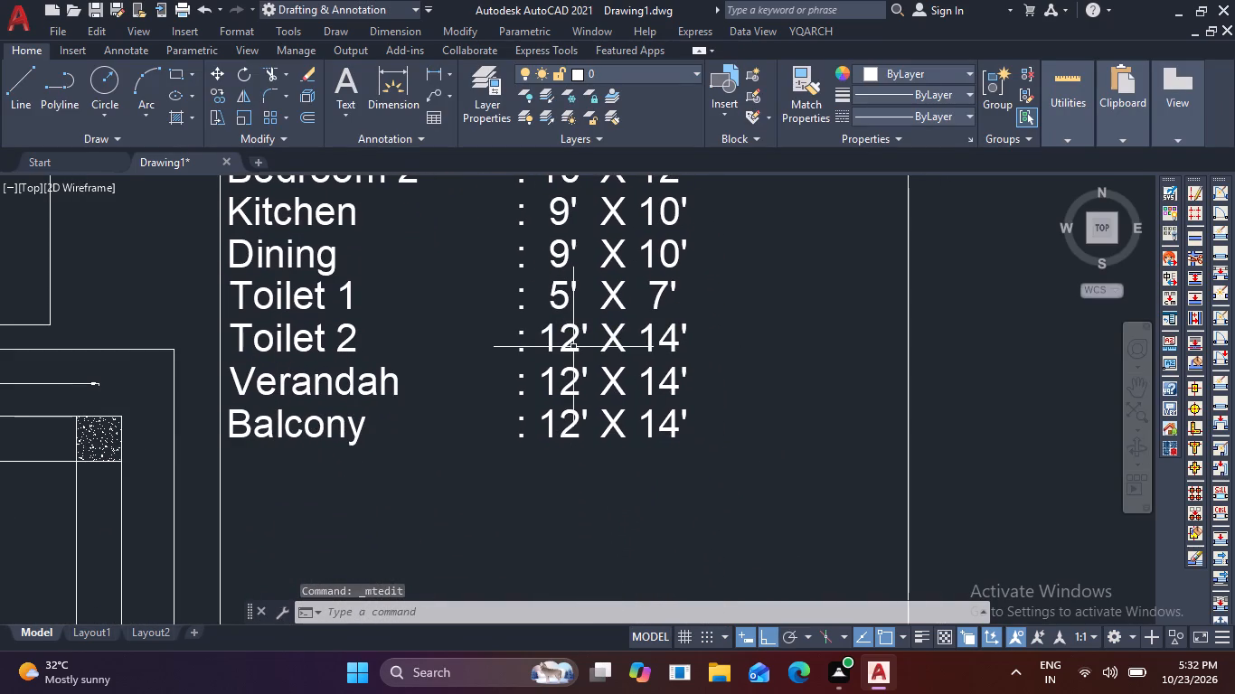
double_click(675, 342)
left_click(679, 343)
left_click(713, 350)
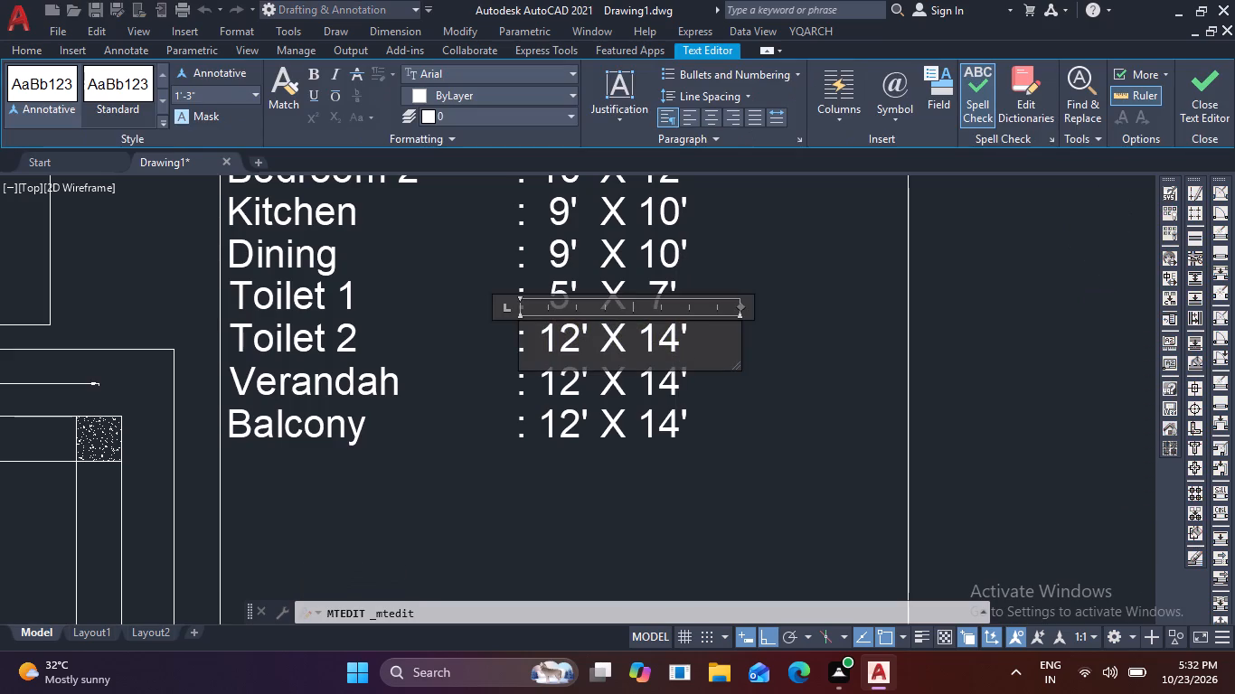
key("BackSpace")
key("BackSpace")
key("BackSpace")
key("BackSpace")
key("BackSpace")
key("BackSpace")
key("BackSpace")
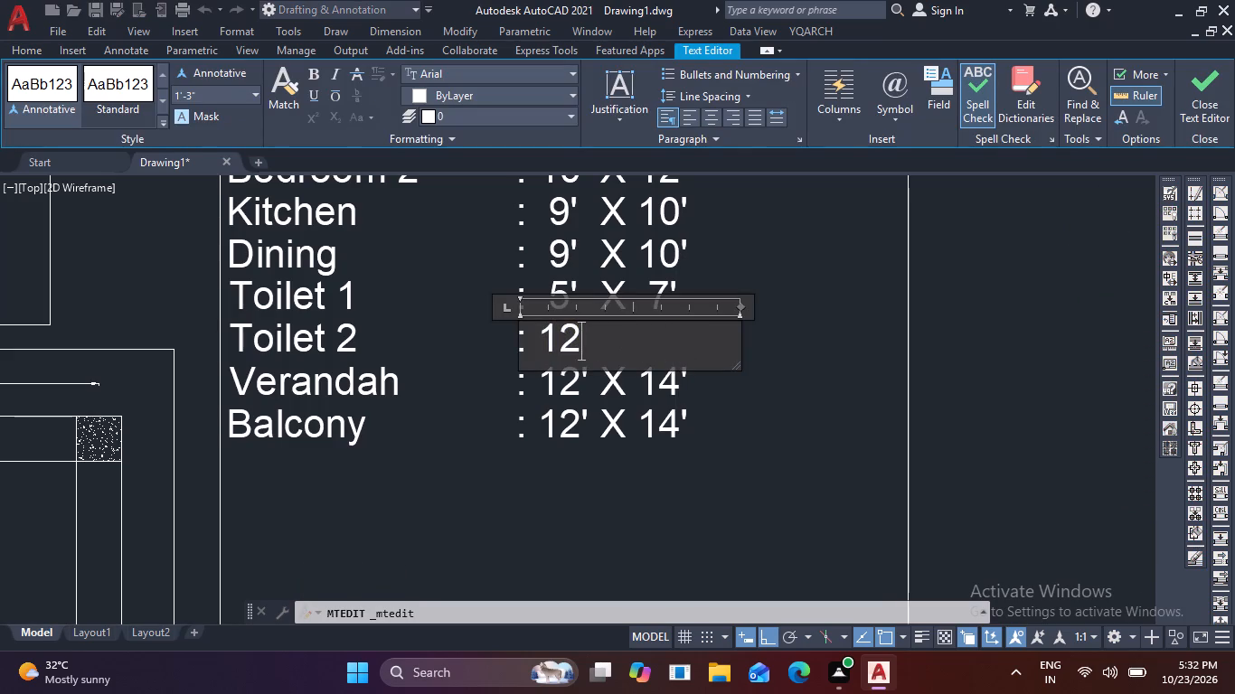
key("BackSpace")
key("BackSpace")
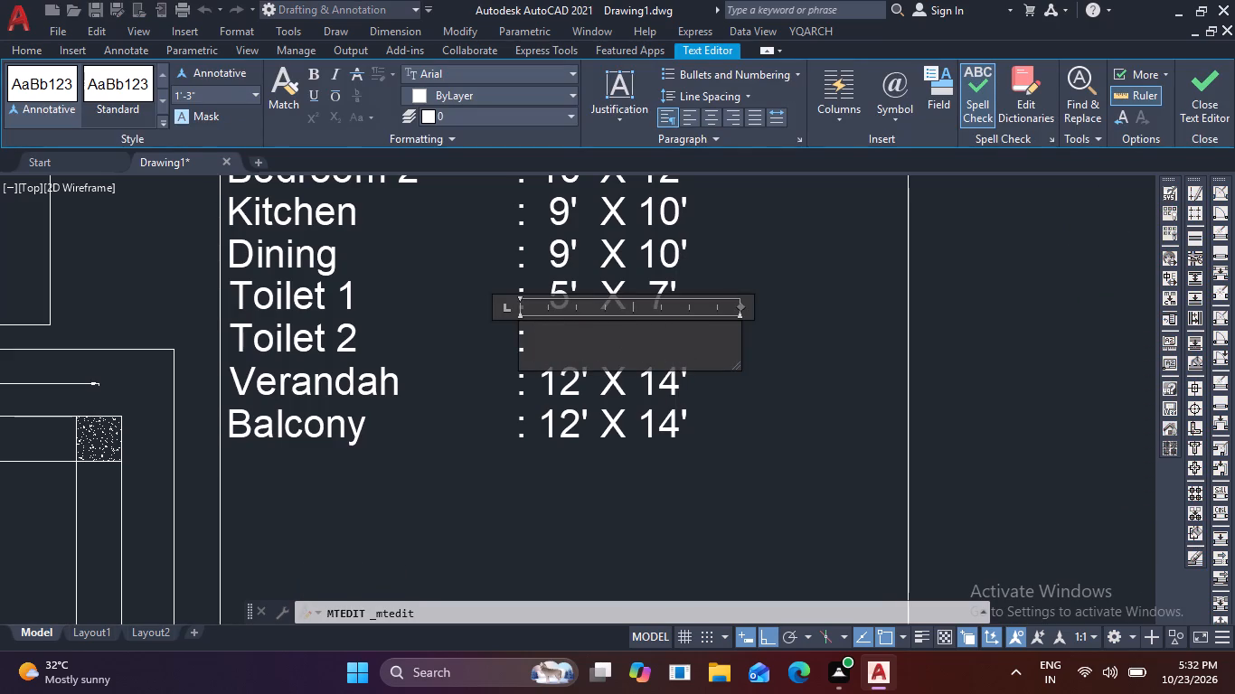
key("space")
key("space")
key("5")
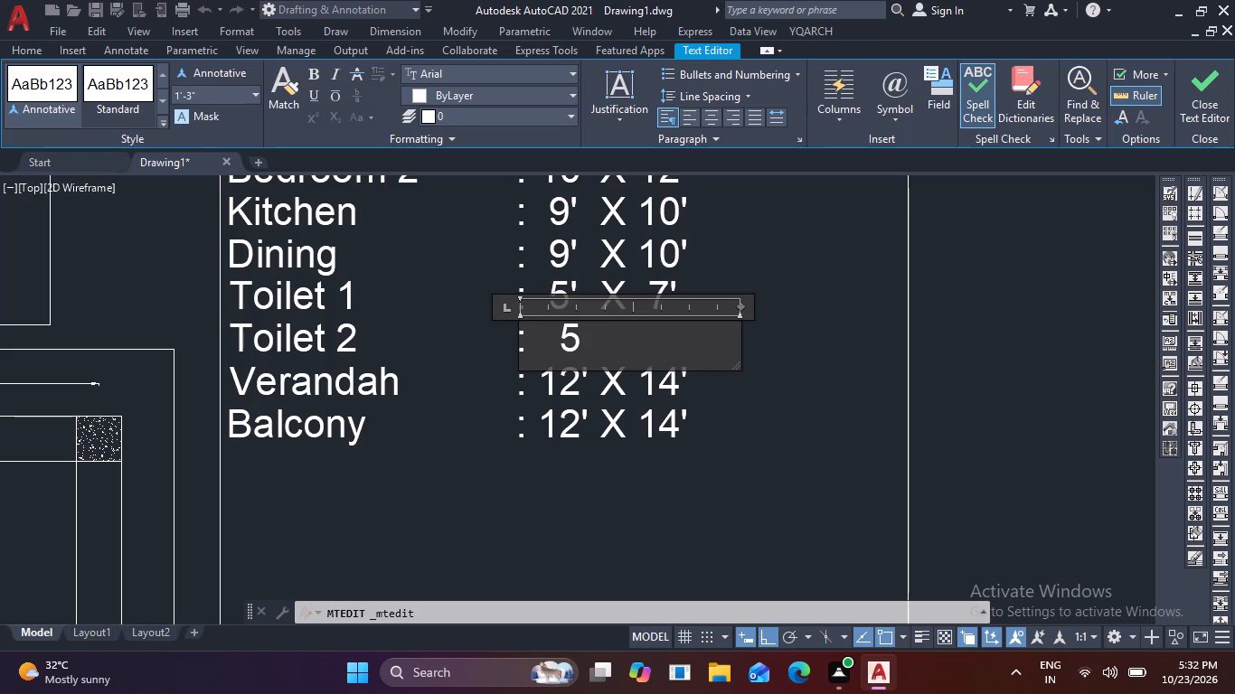
key("BackSpace")
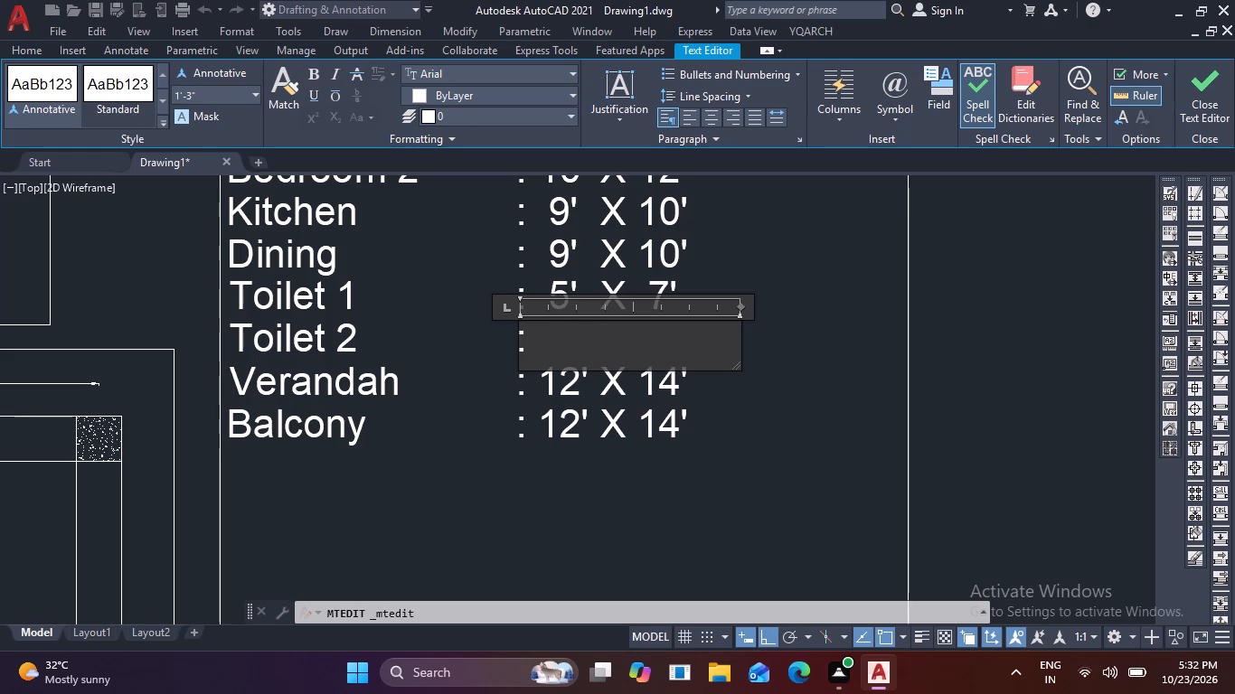
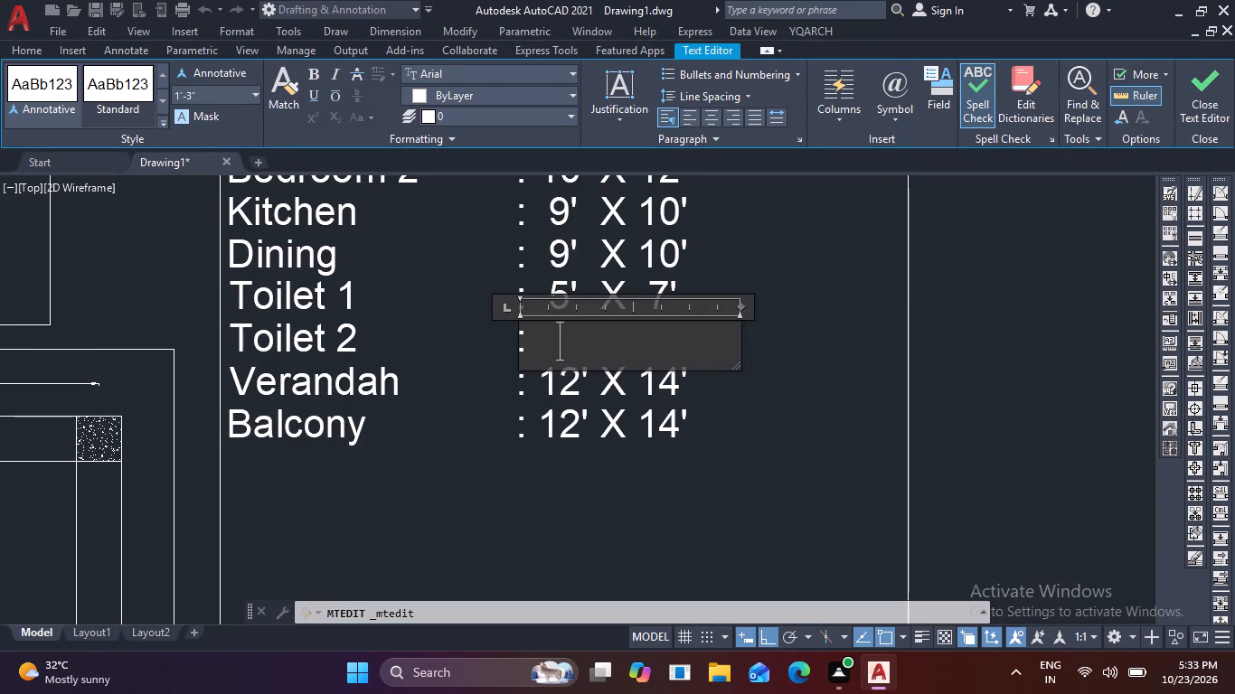
Enter 5' X 7' as the Toilet 2 row's dimensions, spaced to line up with the Toilet 1 row, and finish editing it.
type("5'")
key("BackSpace")
key("BackSpace")
key("BackSpace")
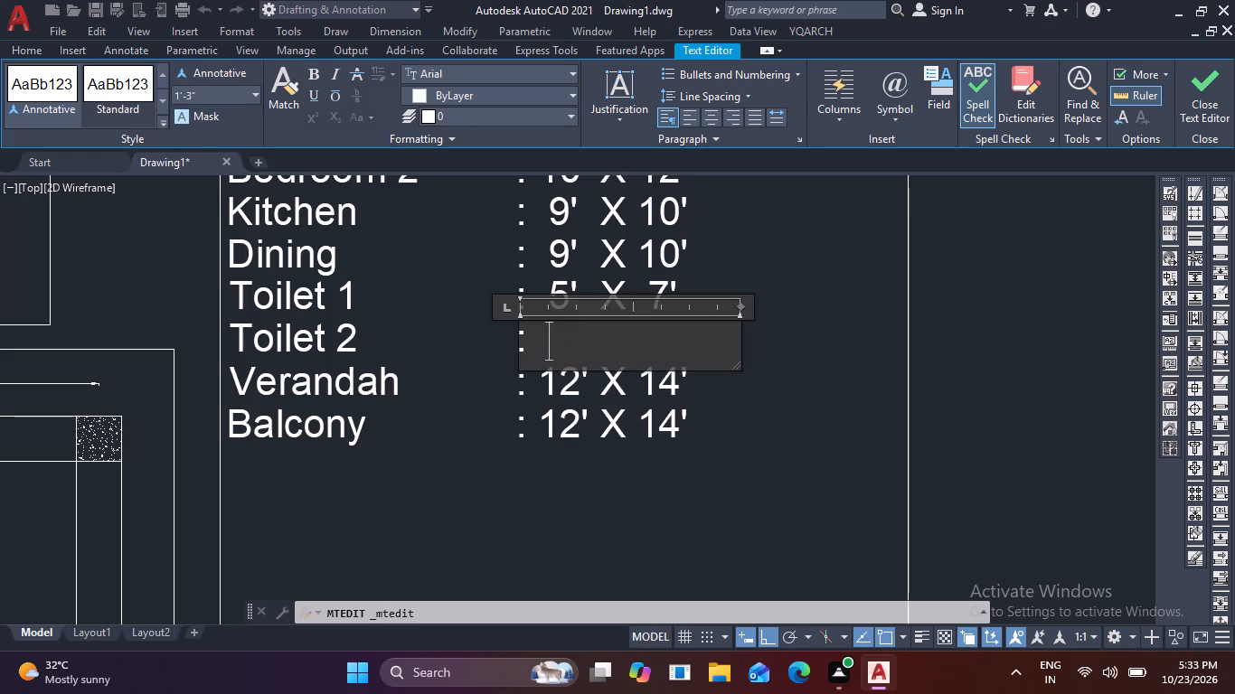
type("5'")
key("space")
key("space")
key("x")
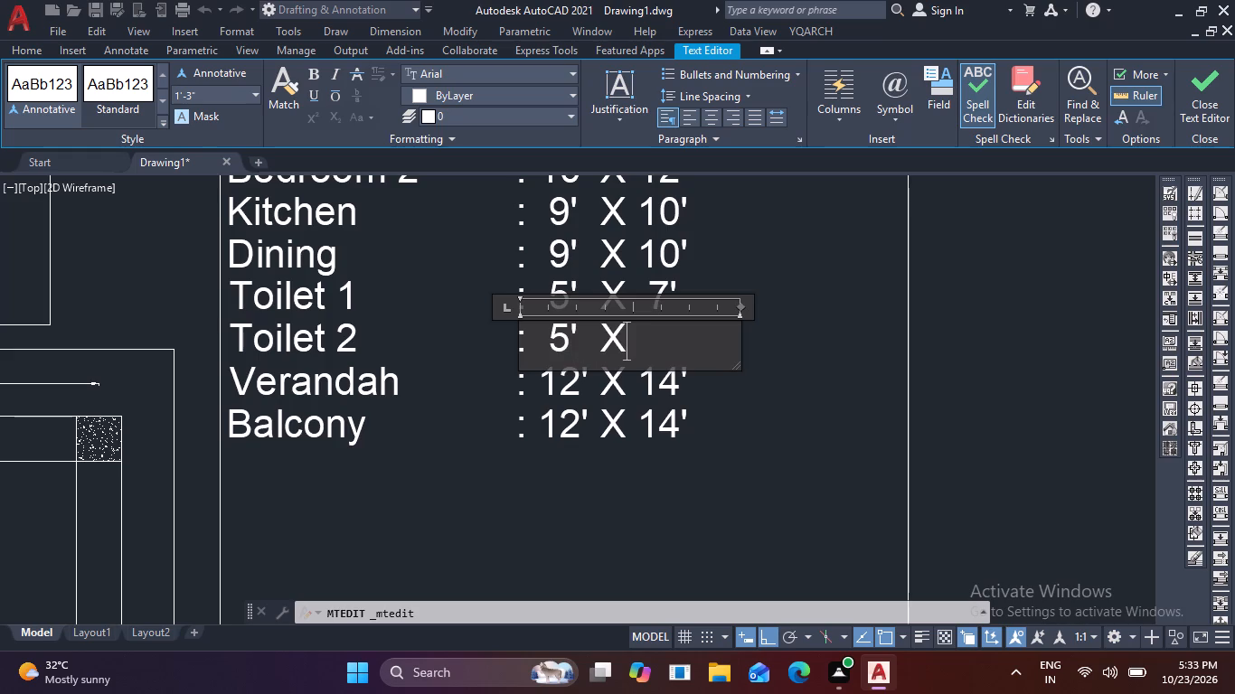
key("space")
key("space")
type("7'")
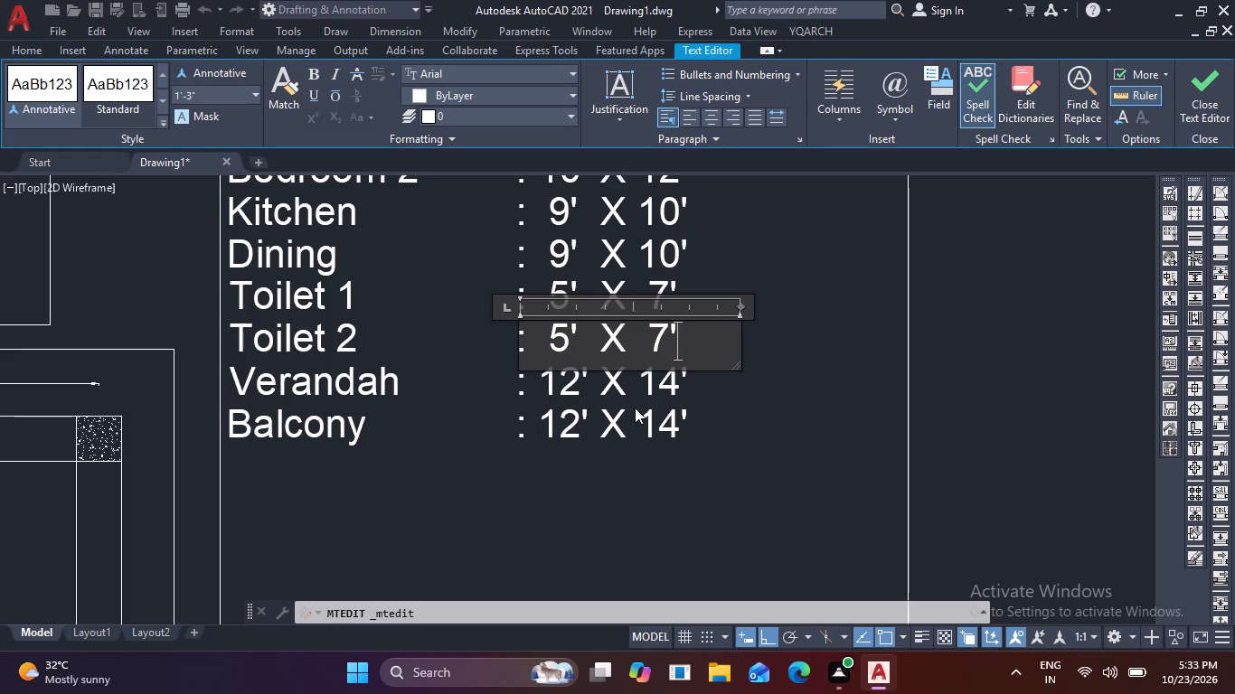
left_click(648, 400)
Change the Verandah row's dimensions to 6' X 4', spaced to line up with the rows above, and finish editing it.
double_click(646, 384)
left_click(695, 379)
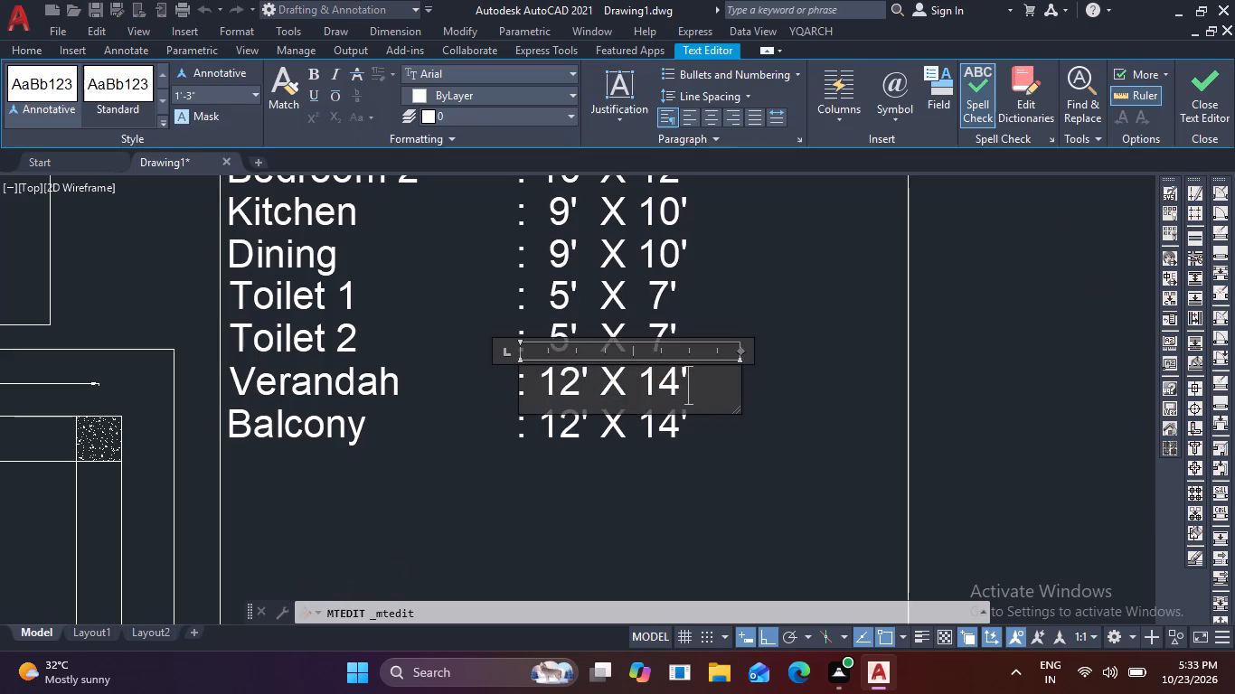
key("BackSpace")
key("BackSpace")
key("BackSpace")
key("BackSpace")
key("BackSpace")
key("BackSpace")
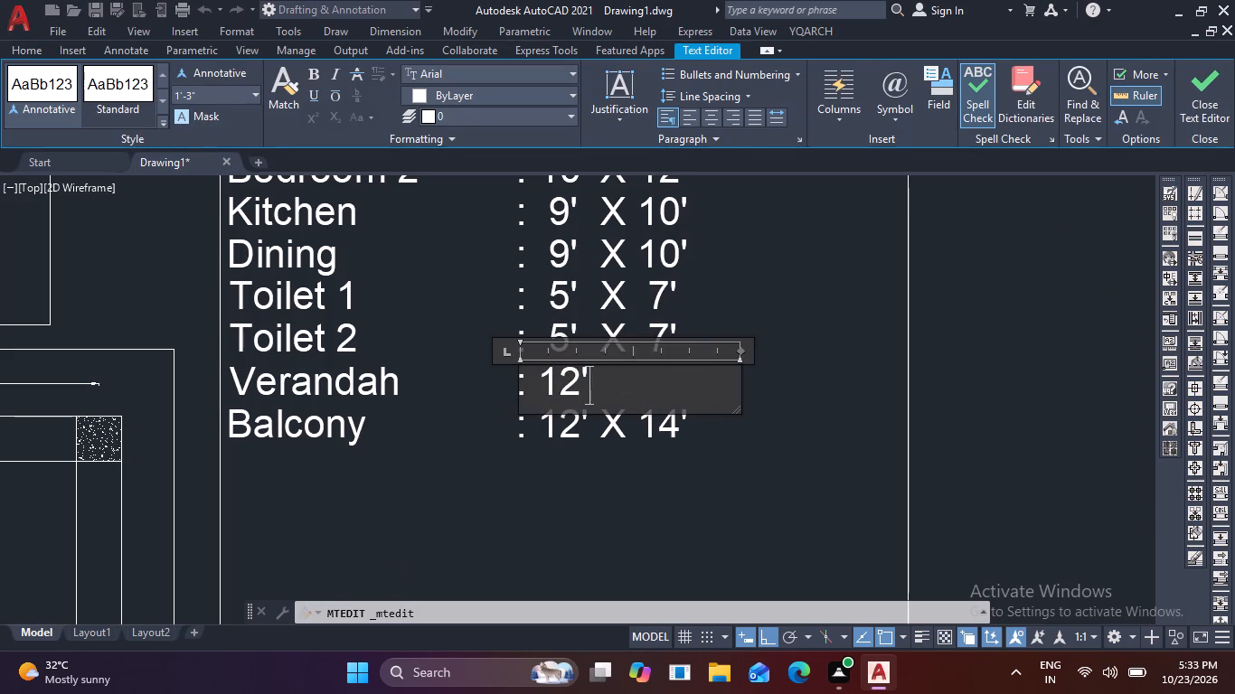
key("BackSpace")
key("BackSpace")
key("BackSpace")
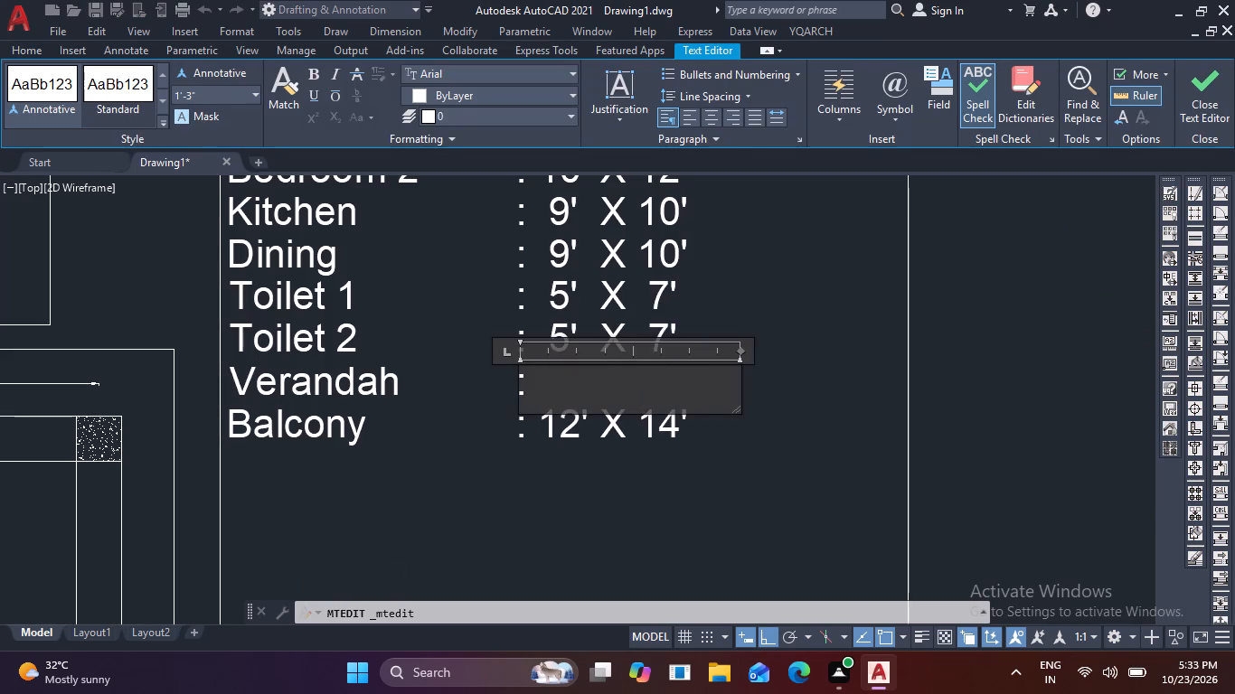
key("space")
key("space")
type("6'")
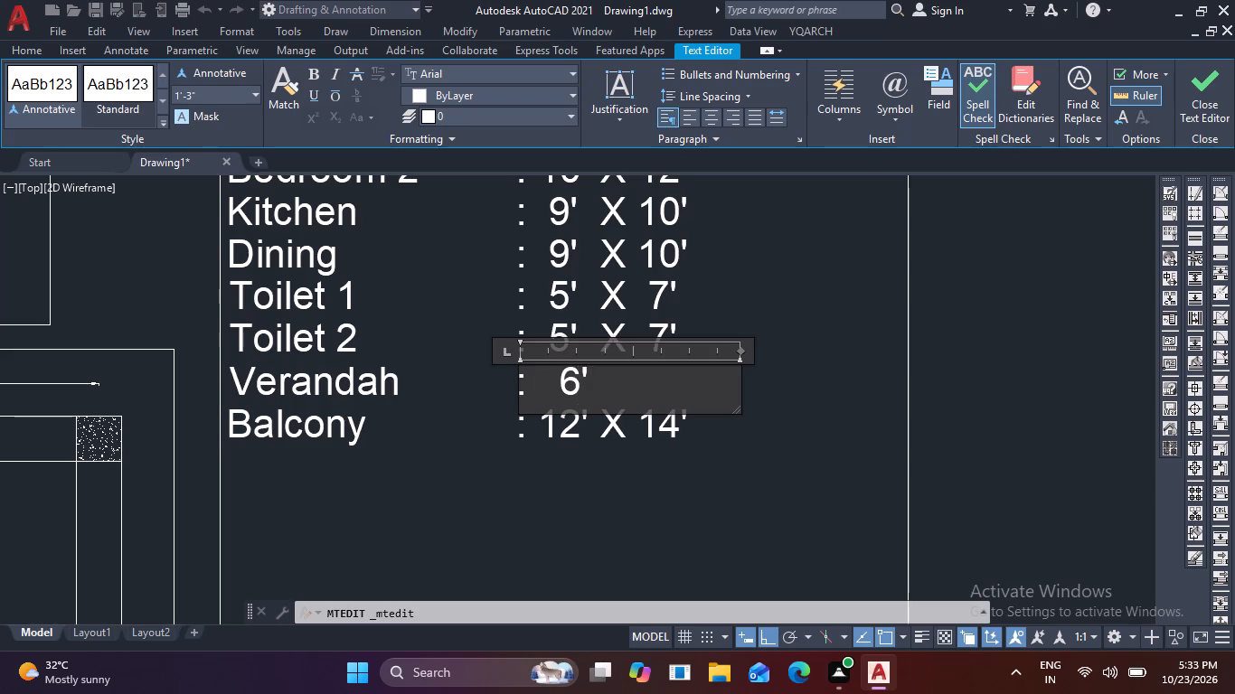
key("BackSpace")
key("BackSpace")
key("BackSpace")
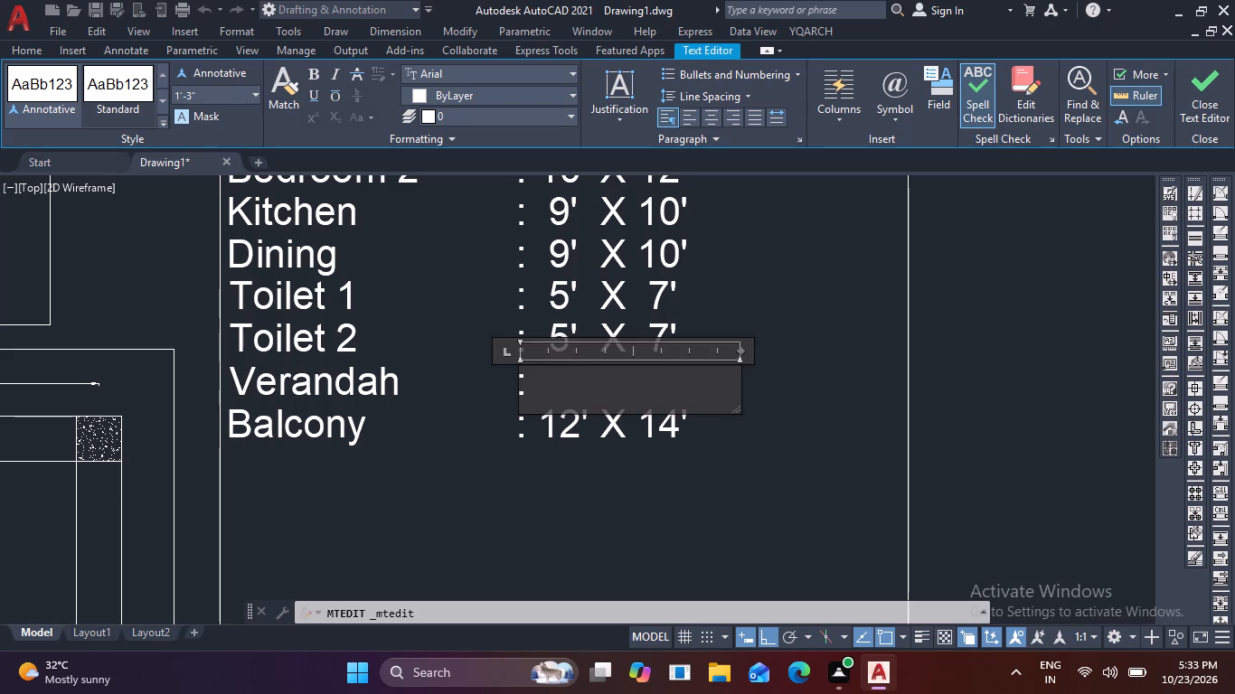
key("6")
key("apostrophe")
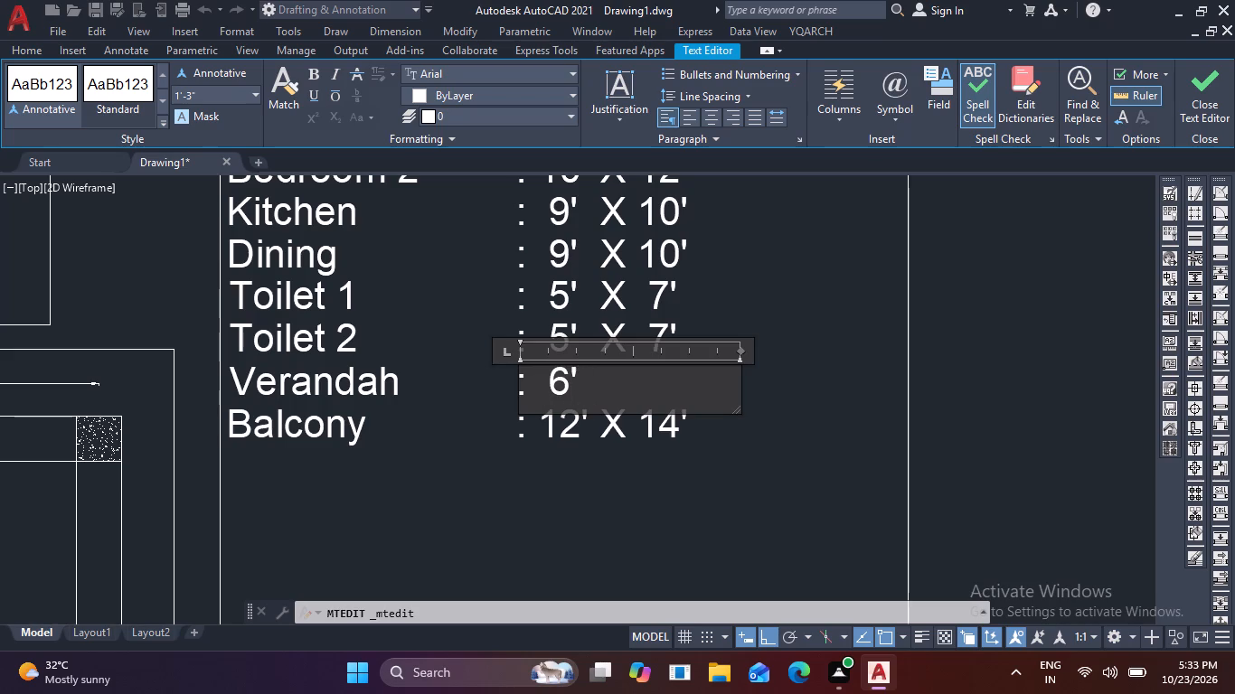
key("space")
key("space")
type("X")
key("space")
key("space")
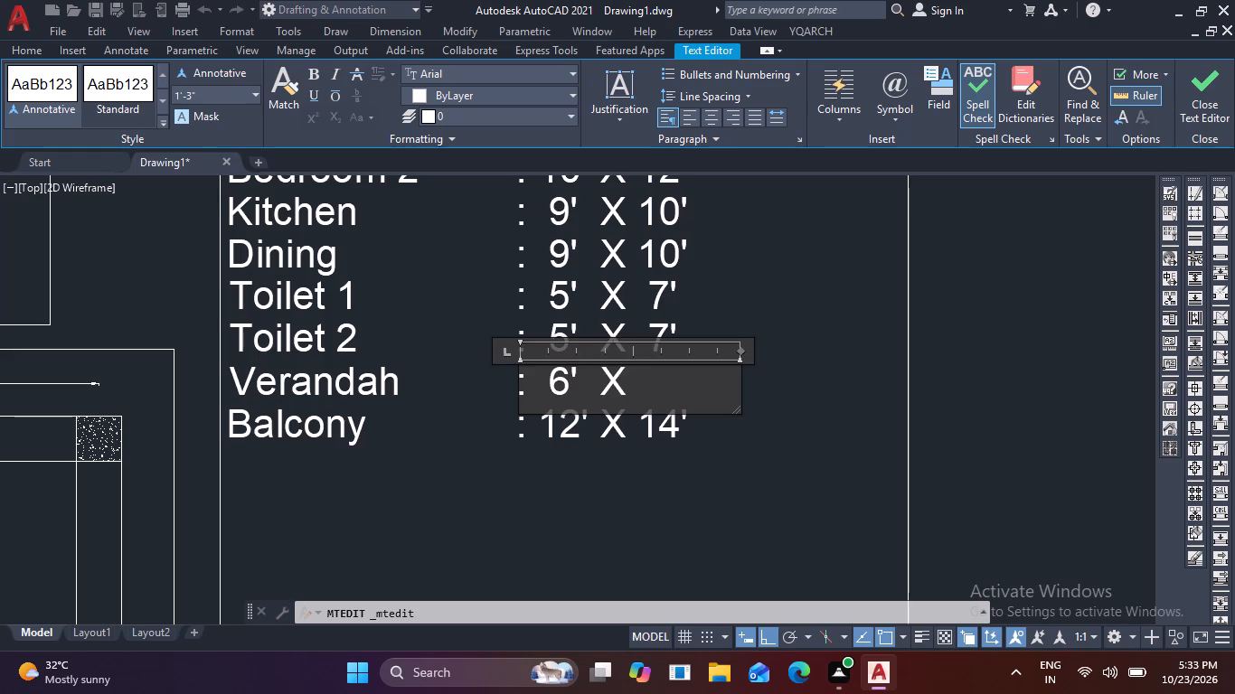
type("4'")
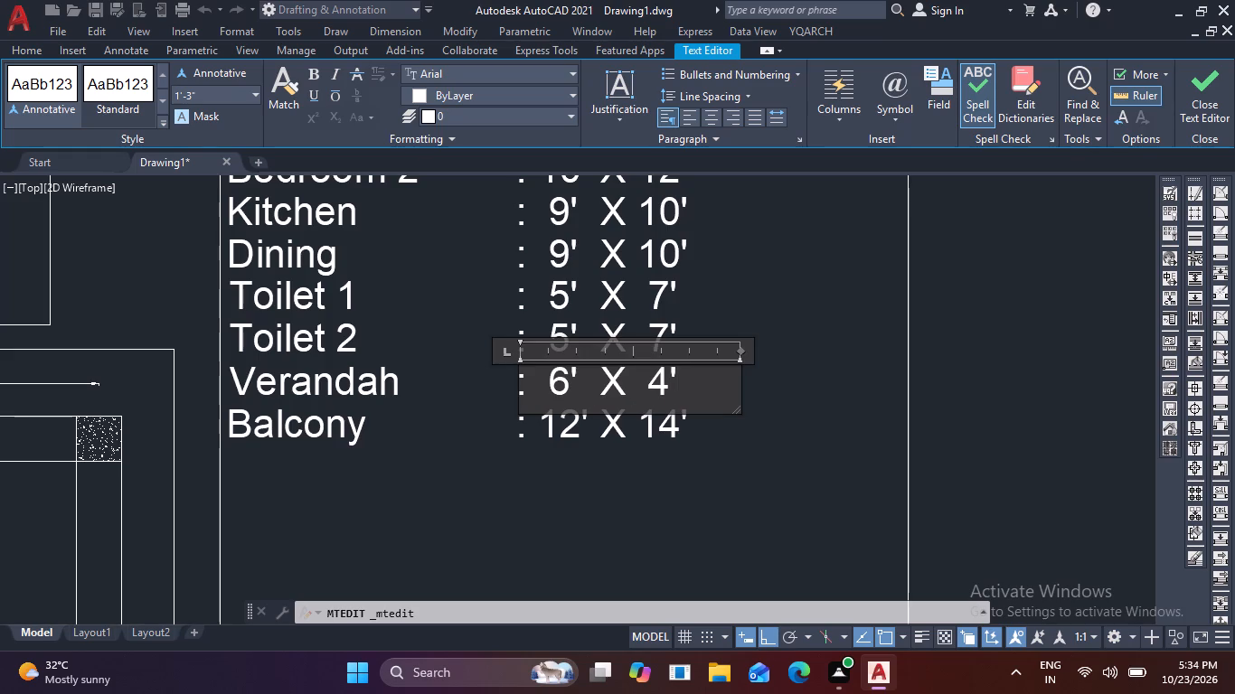
left_click(655, 444)
Change the Balcony row's dimensions to 6' X 4', spaced to line up with the Verandah row, and finish editing it.
double_click(679, 421)
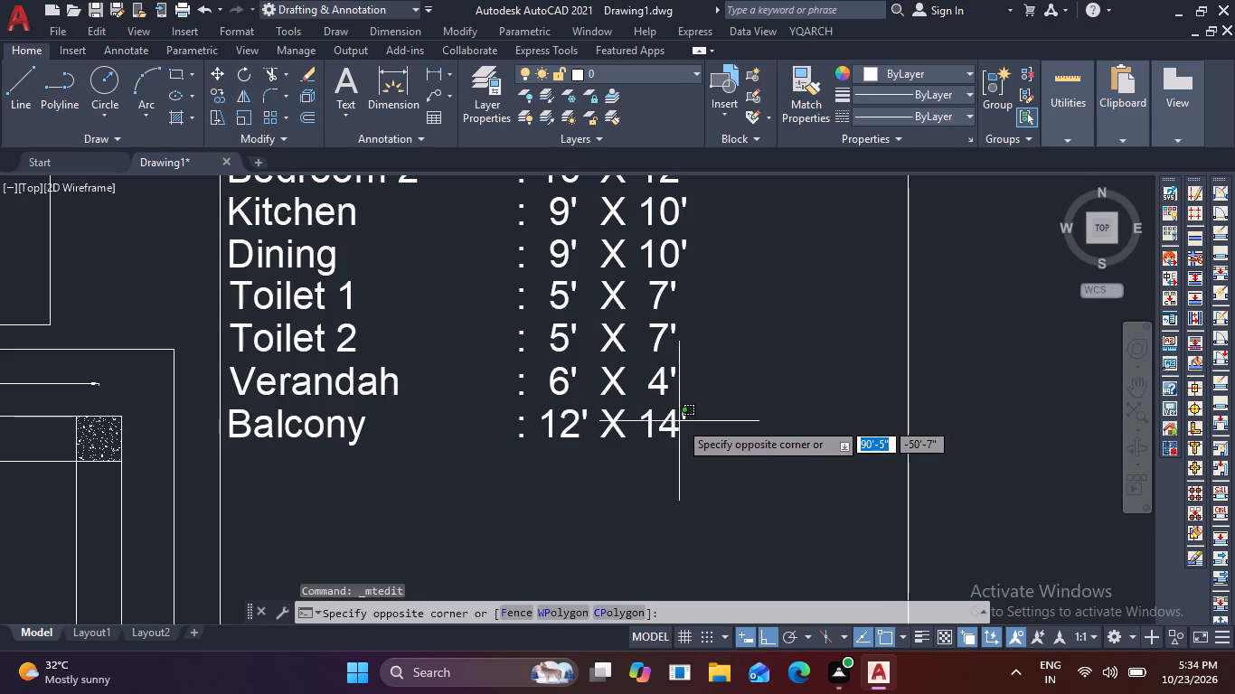
double_click(675, 423)
left_click(697, 419)
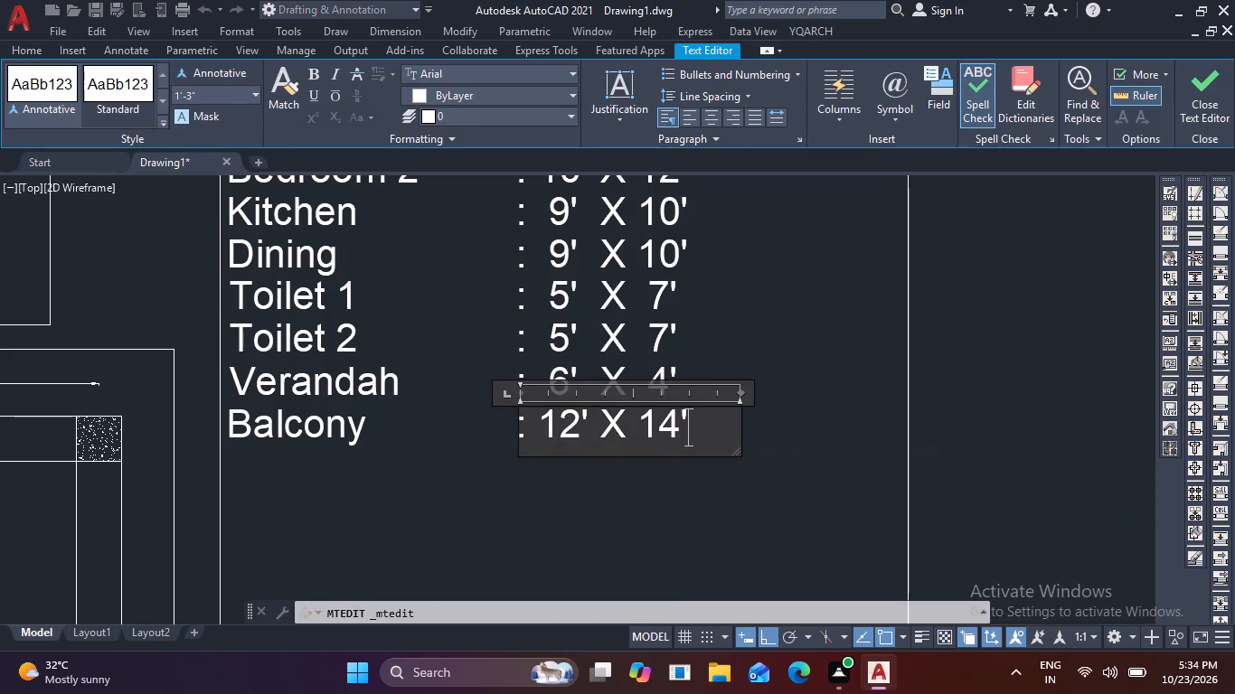
key("BackSpace")
key("BackSpace")
key("BackSpace")
key("BackSpace")
key("BackSpace")
key("BackSpace")
key("BackSpace")
key("BackSpace")
key("BackSpace")
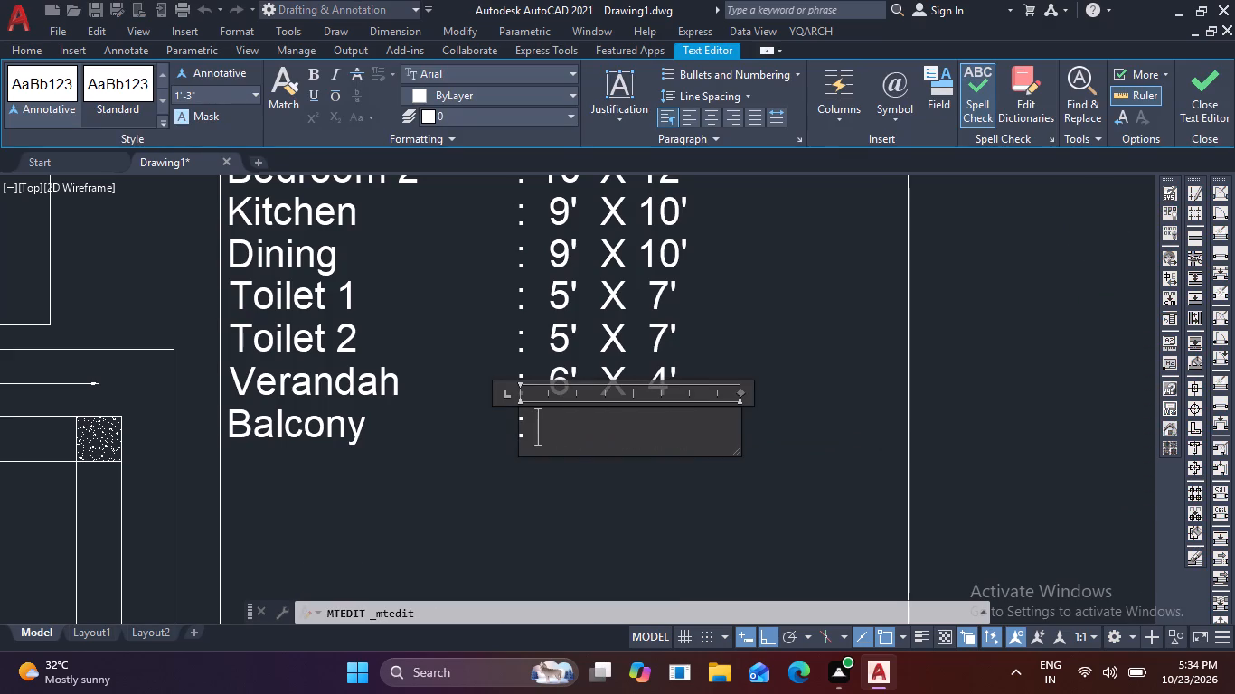
key("space")
key("space")
key("BackSpace")
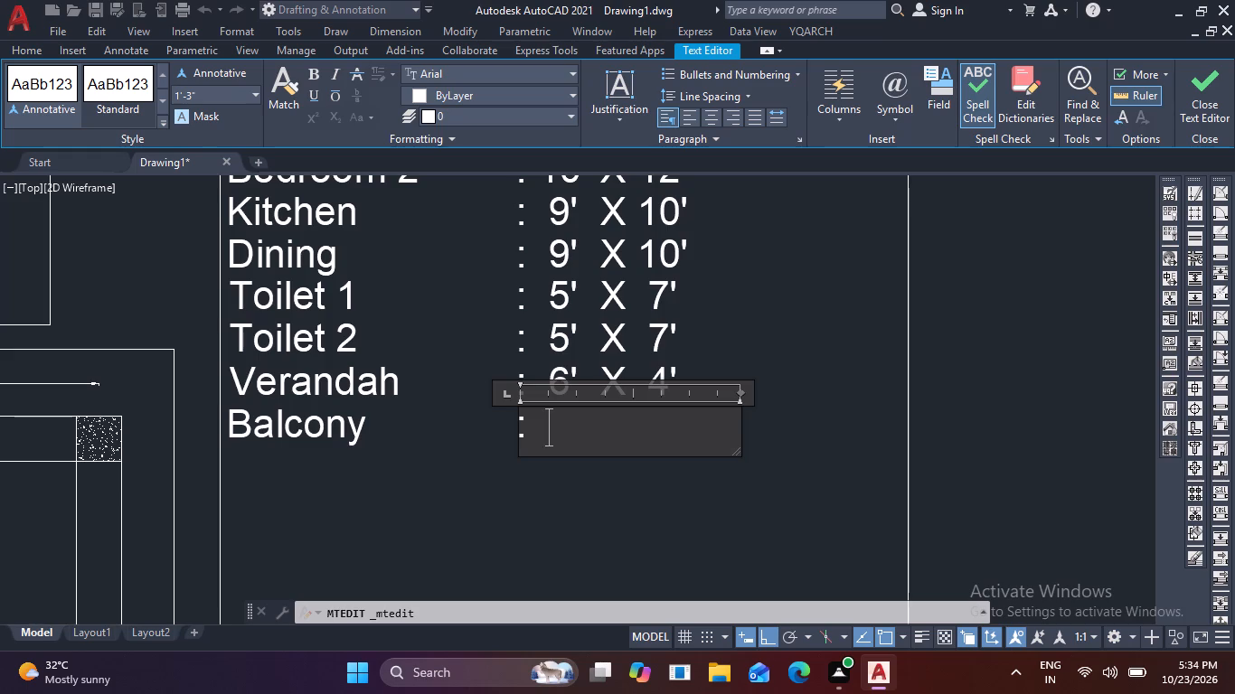
type("6'")
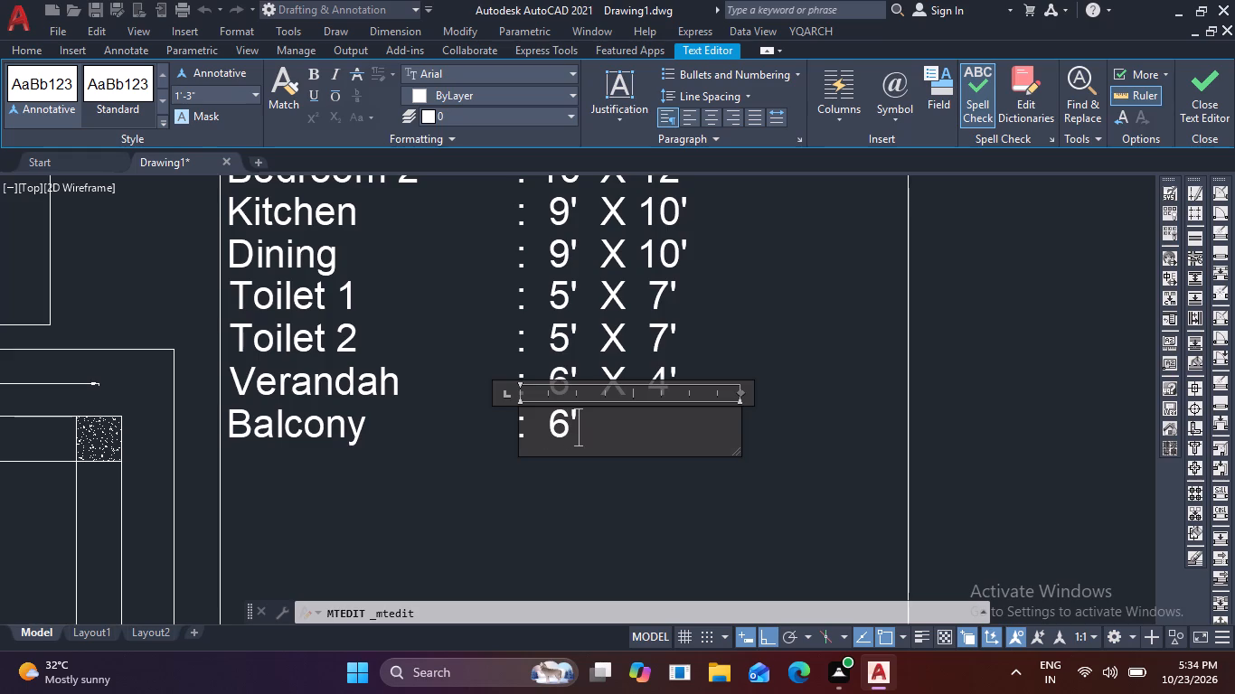
key("space")
type("X")
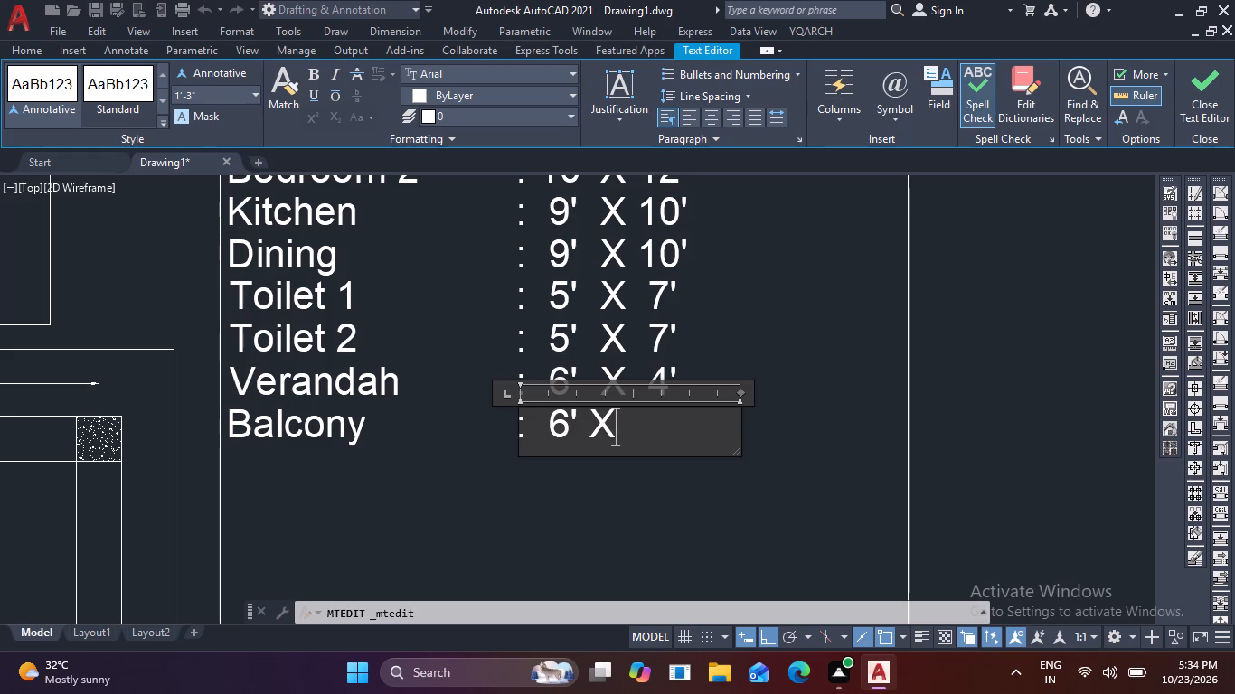
key("BackSpace")
key("BackSpace")
key("space")
key("space")
type("X")
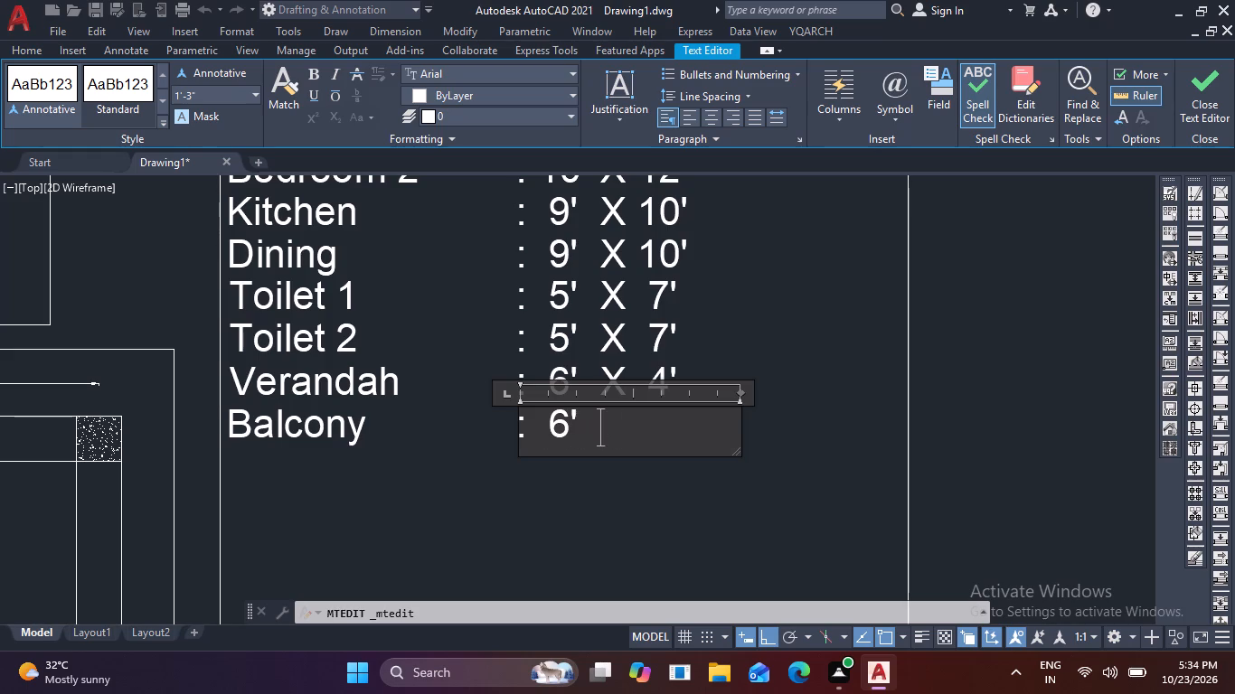
key("space")
key("space")
type("6'")
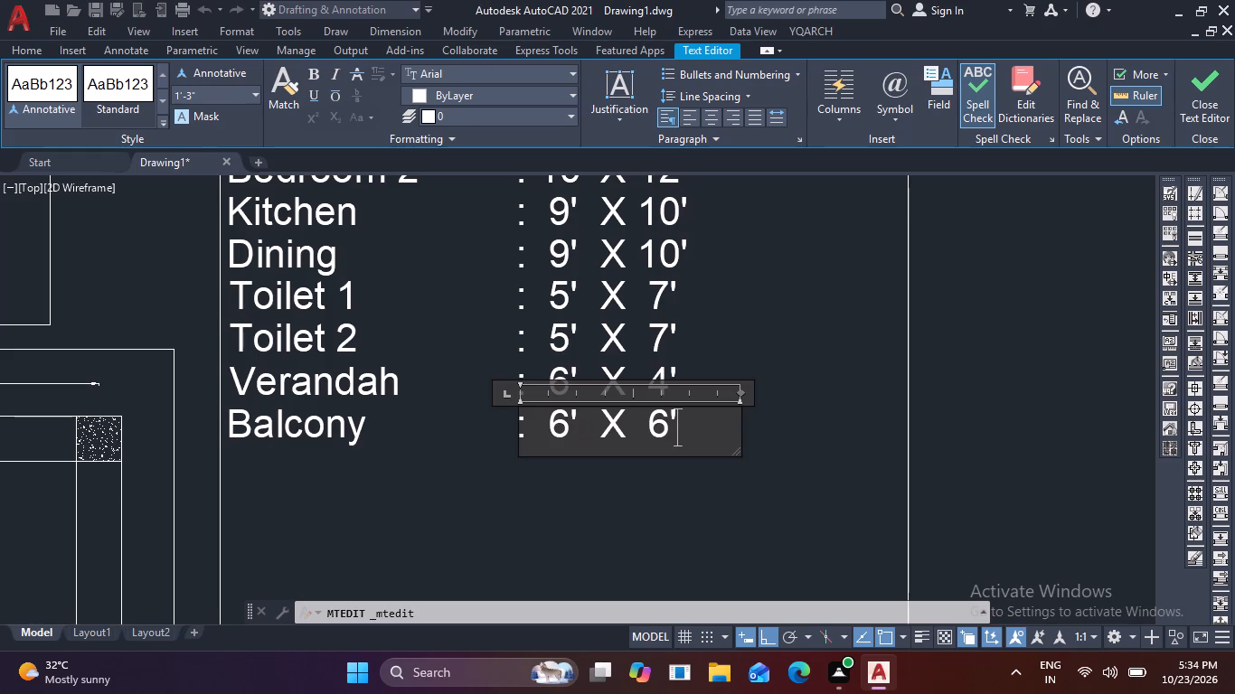
key("BackSpace")
key("BackSpace")
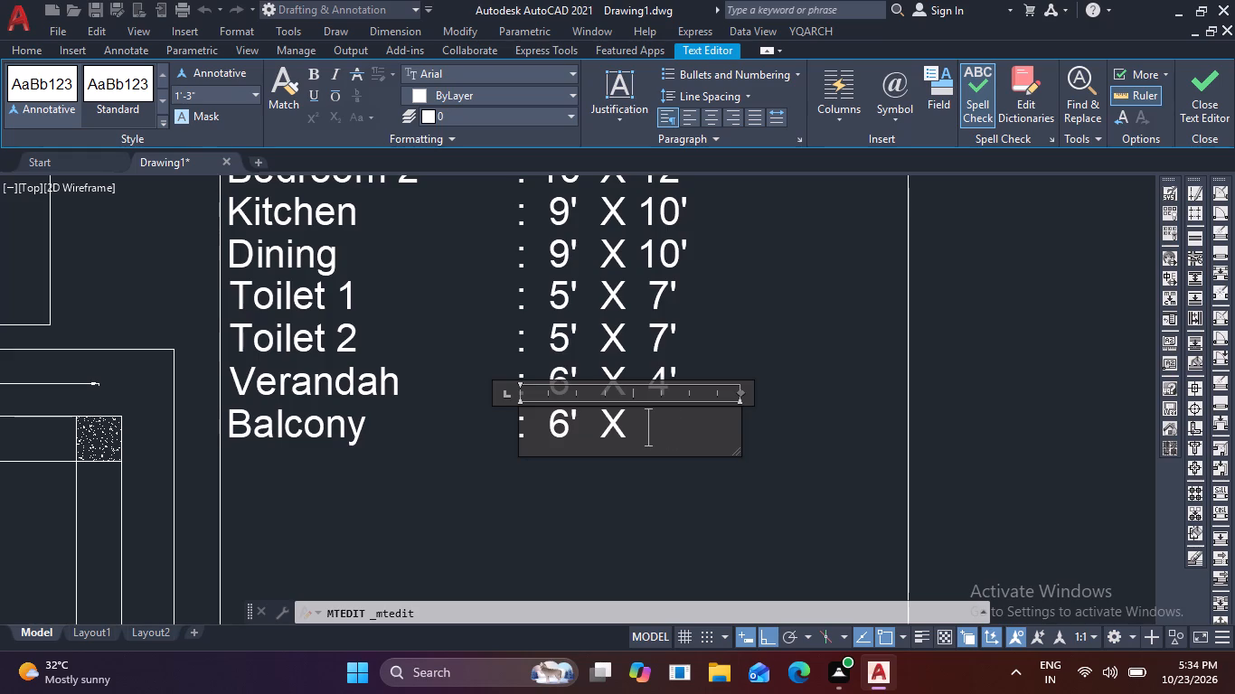
key("4")
key("apostrophe")
left_click(872, 307)
Draw a horizontal line about 27'-11" long just below the Balcony row, inside the "ROOM SIZES" box.
scroll(815, 341, "down", 2)
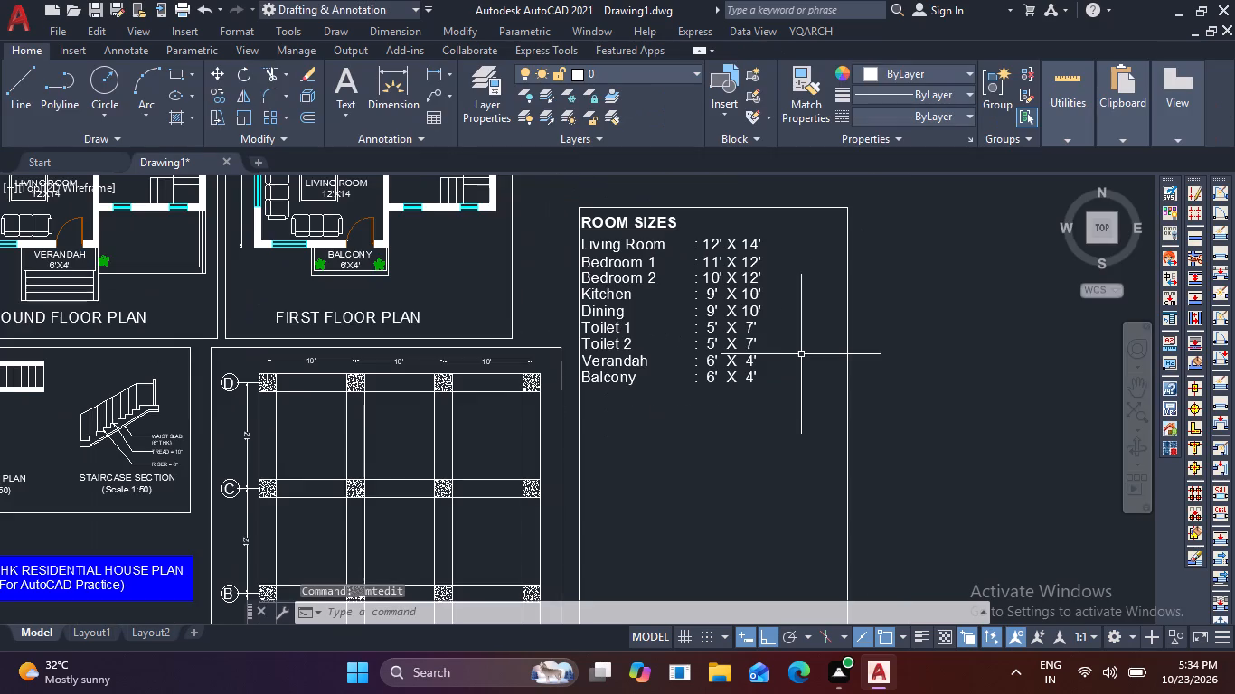
middle_click_drag(800, 356, 790, 401)
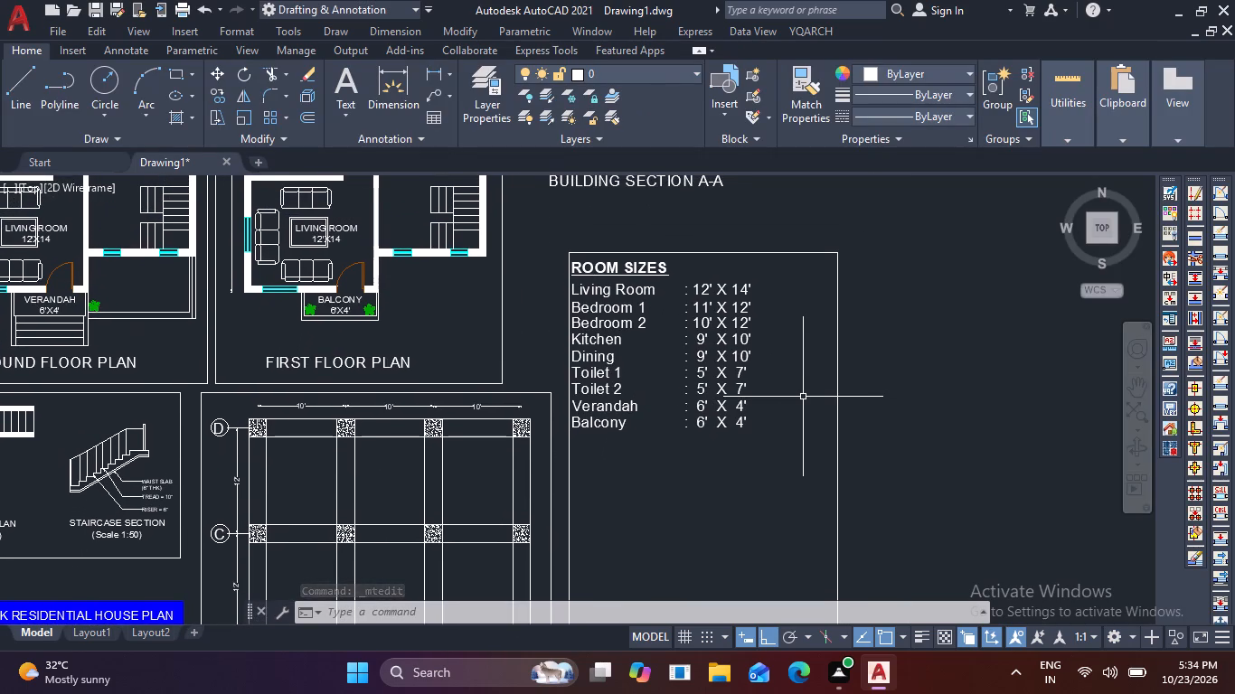
type("L")
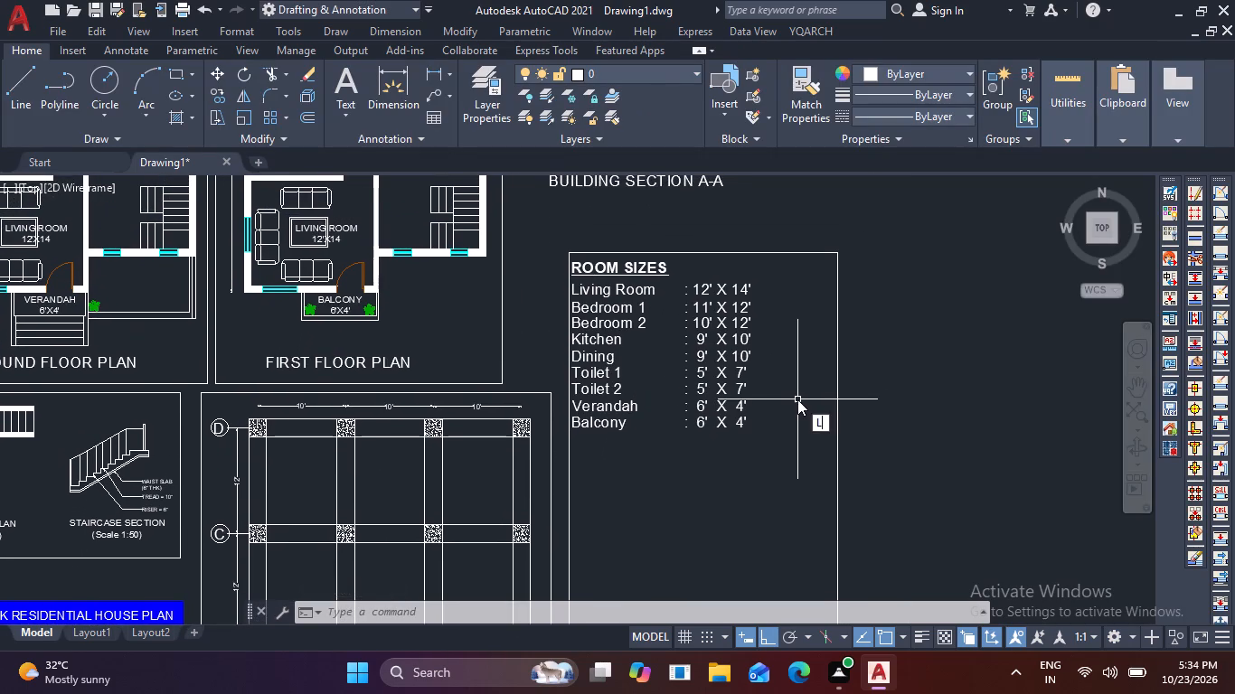
key("space")
scroll(617, 462, "up", 2)
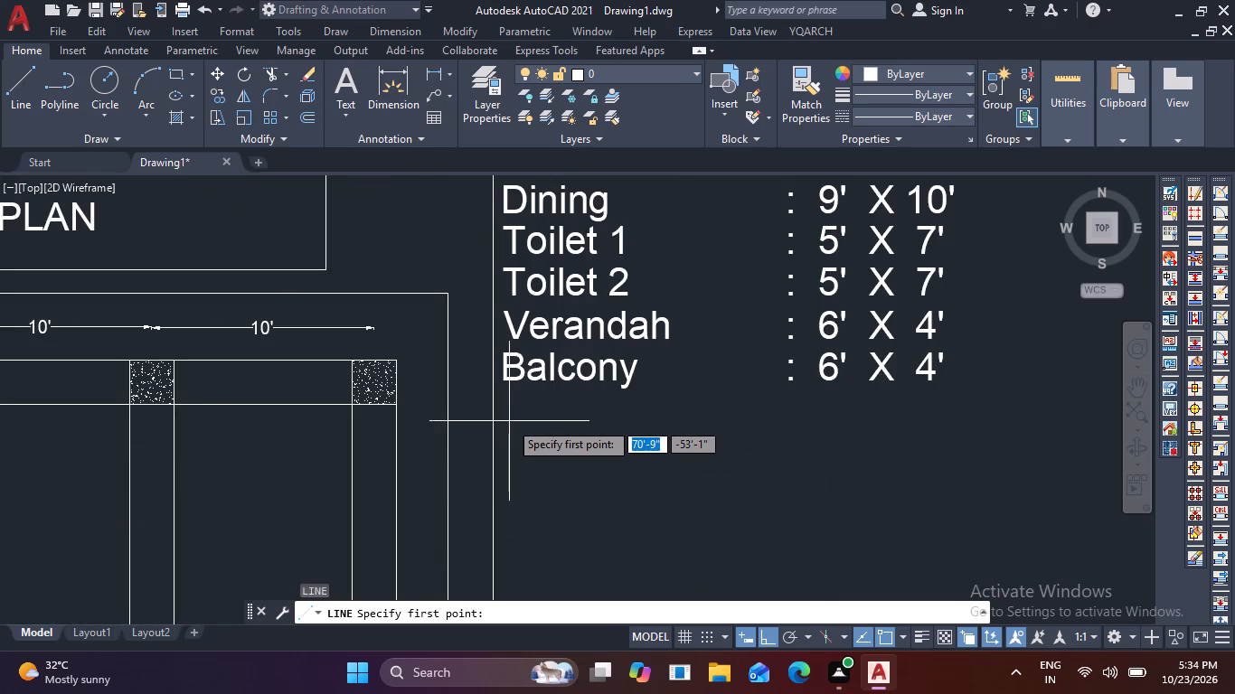
left_click(509, 421)
scroll(845, 424, "down", 1)
middle_click_drag(776, 420, 598, 413)
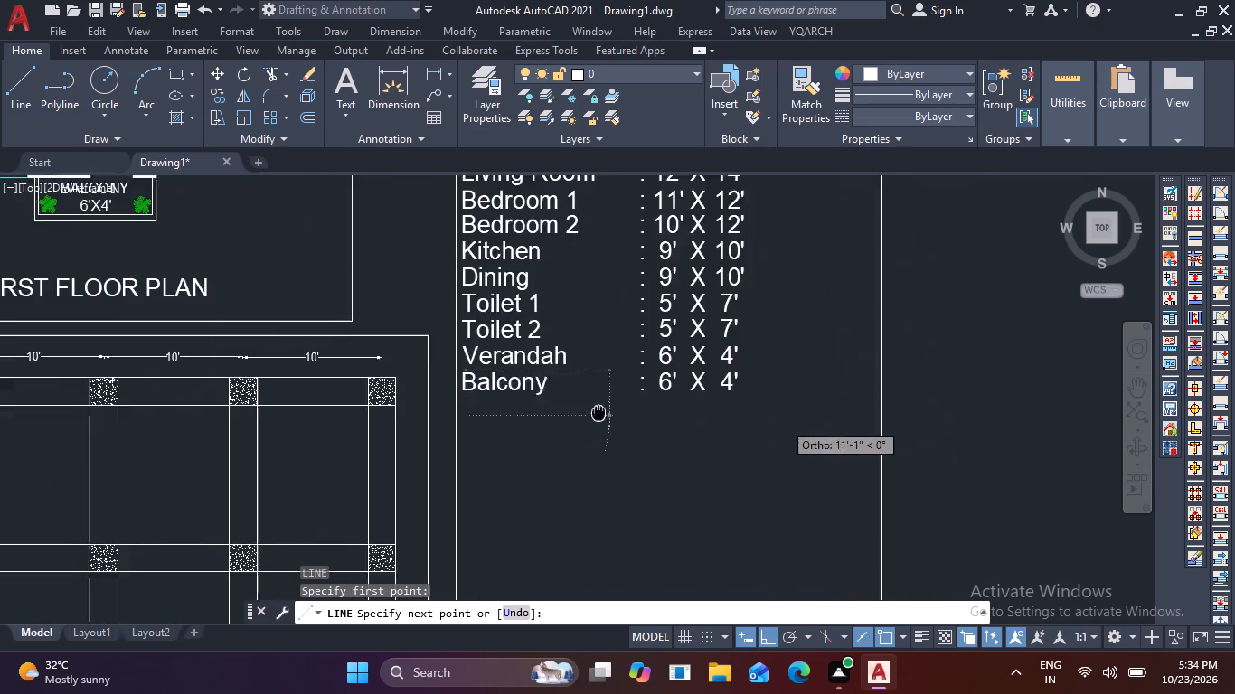
middle_click_drag(598, 413, 593, 412)
scroll(594, 412, "down", 1)
scroll(753, 421, "up", 2)
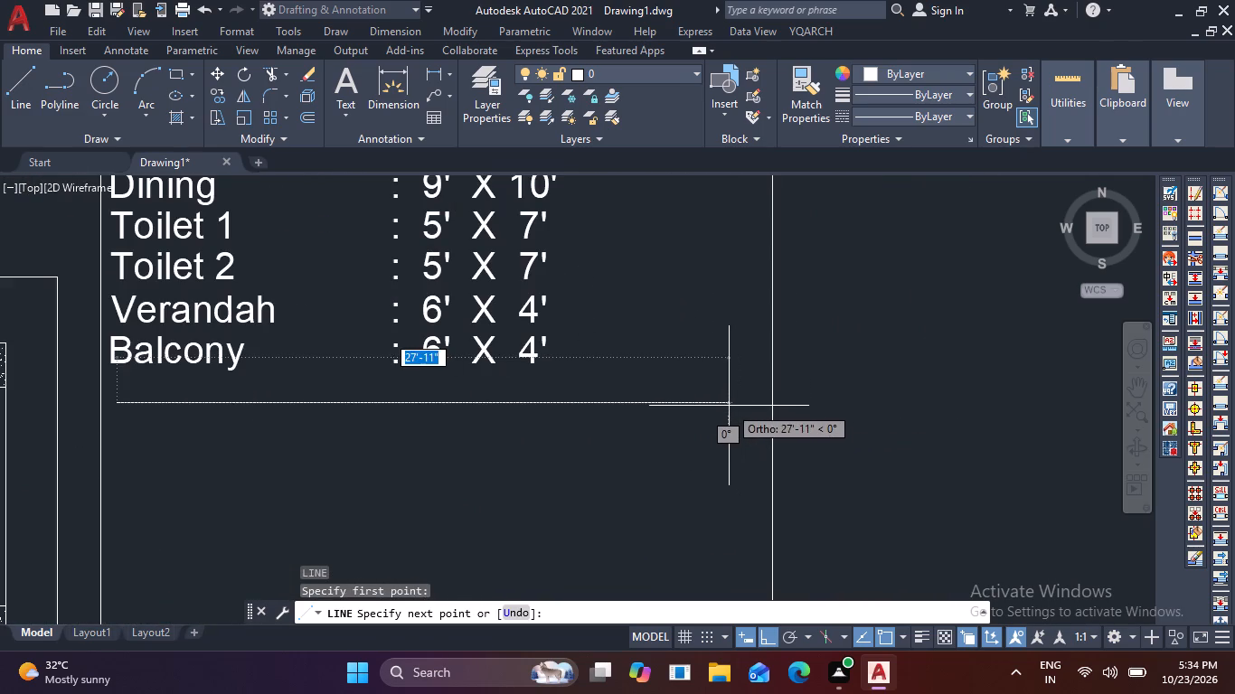
left_click(729, 406)
key("Escape")
scroll(708, 438, "down", 1)
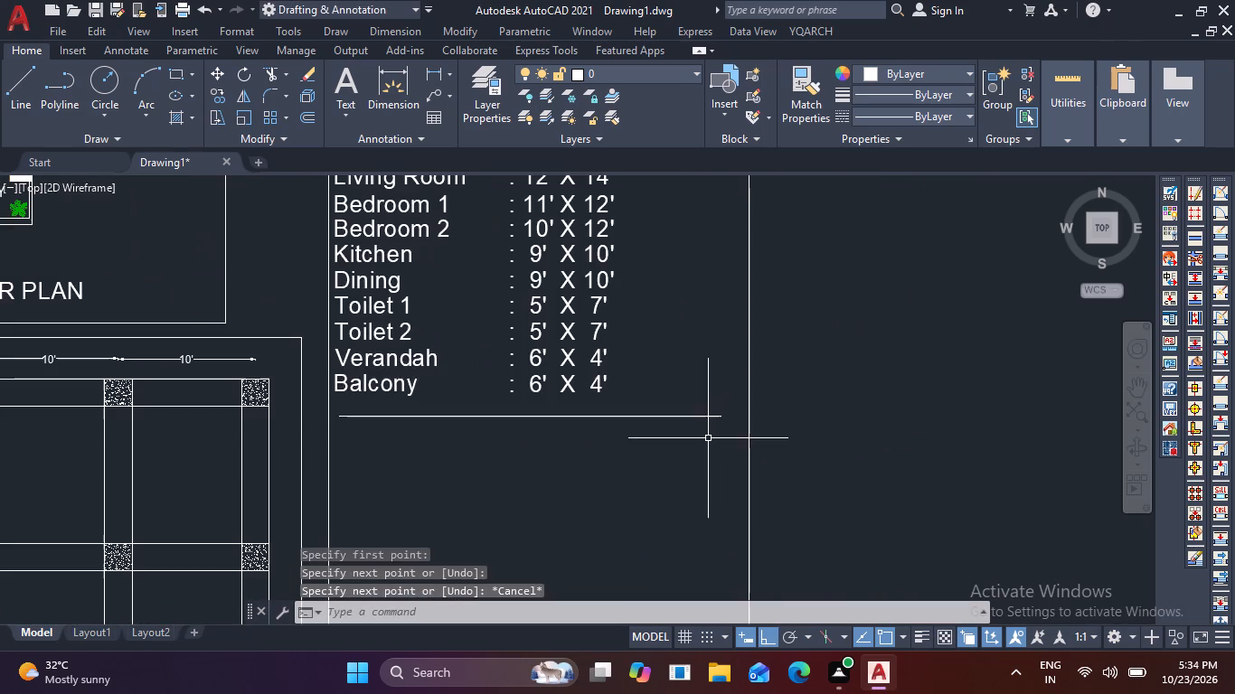
Copy the "Balcony" label straight down about 4'-3", placing it below the horizontal line in the "ROOM SIZES" box.
middle_click_drag(644, 447, 678, 472)
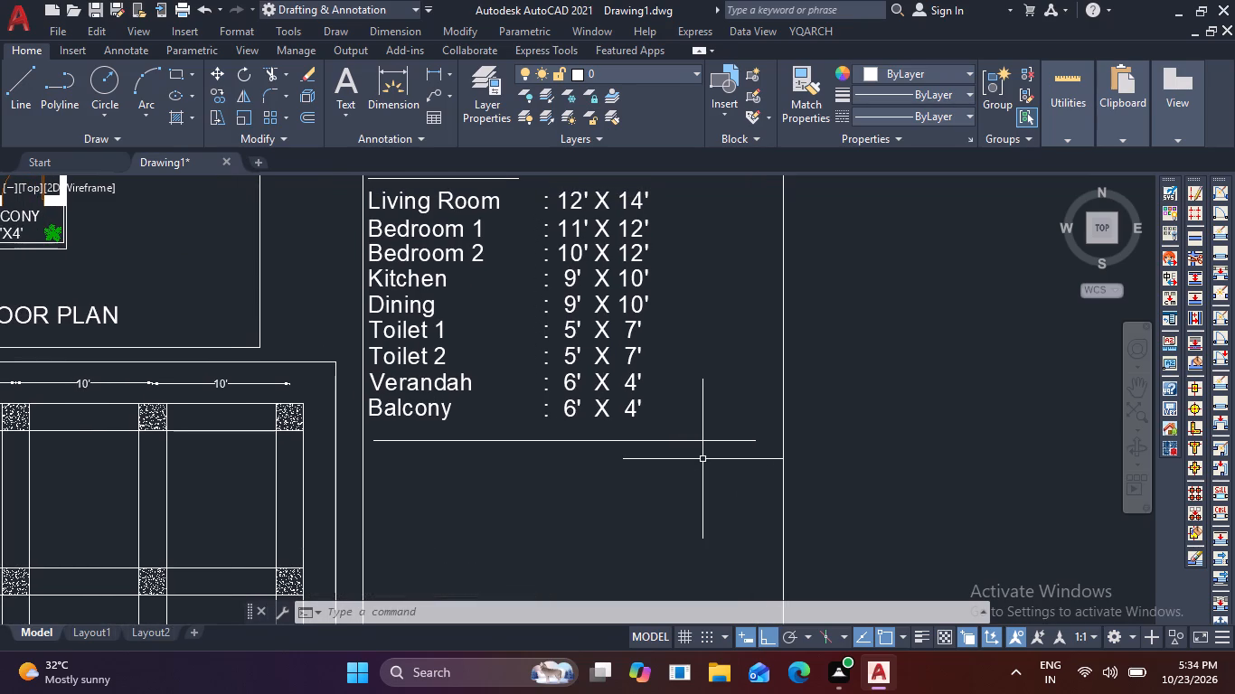
left_click(418, 410)
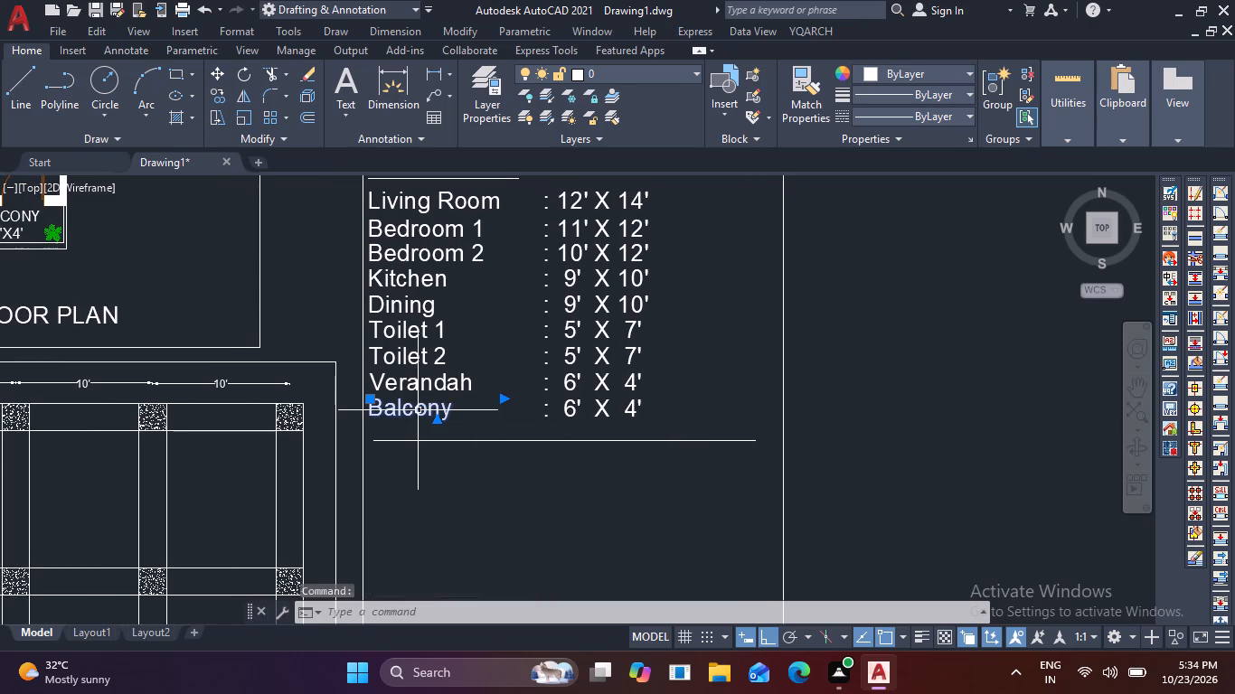
type("CO")
key("space")
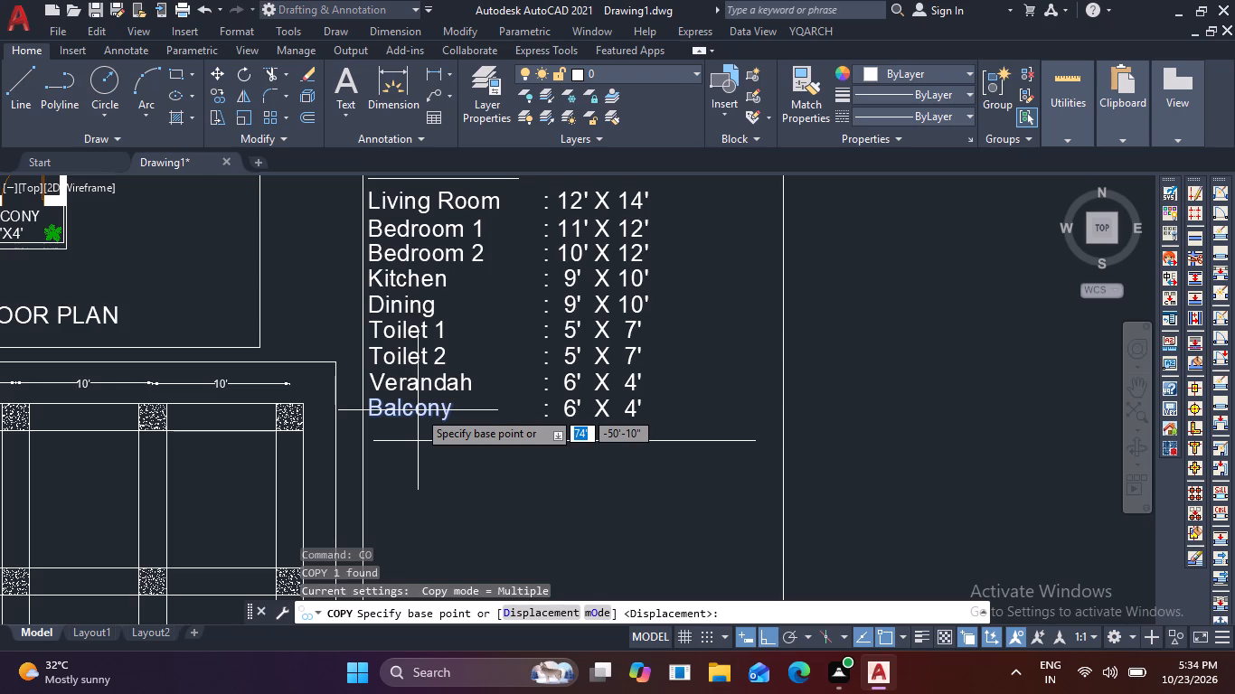
left_click(418, 410)
scroll(418, 468, "up", 1)
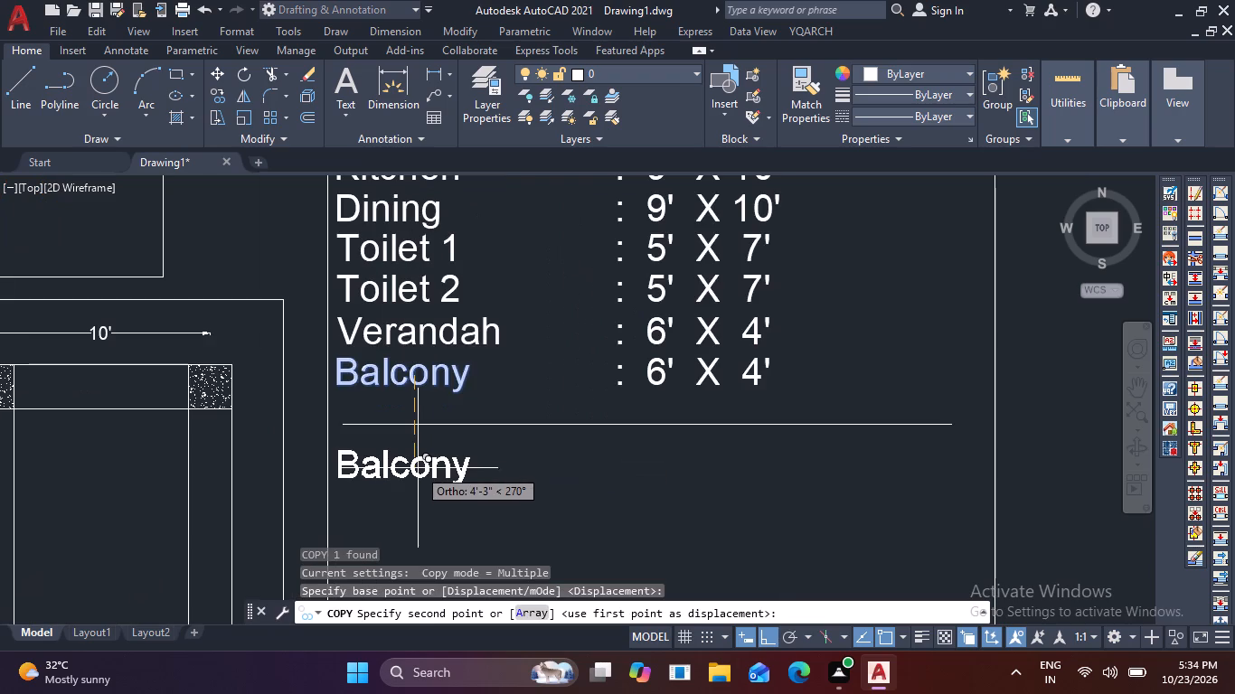
left_click(418, 468)
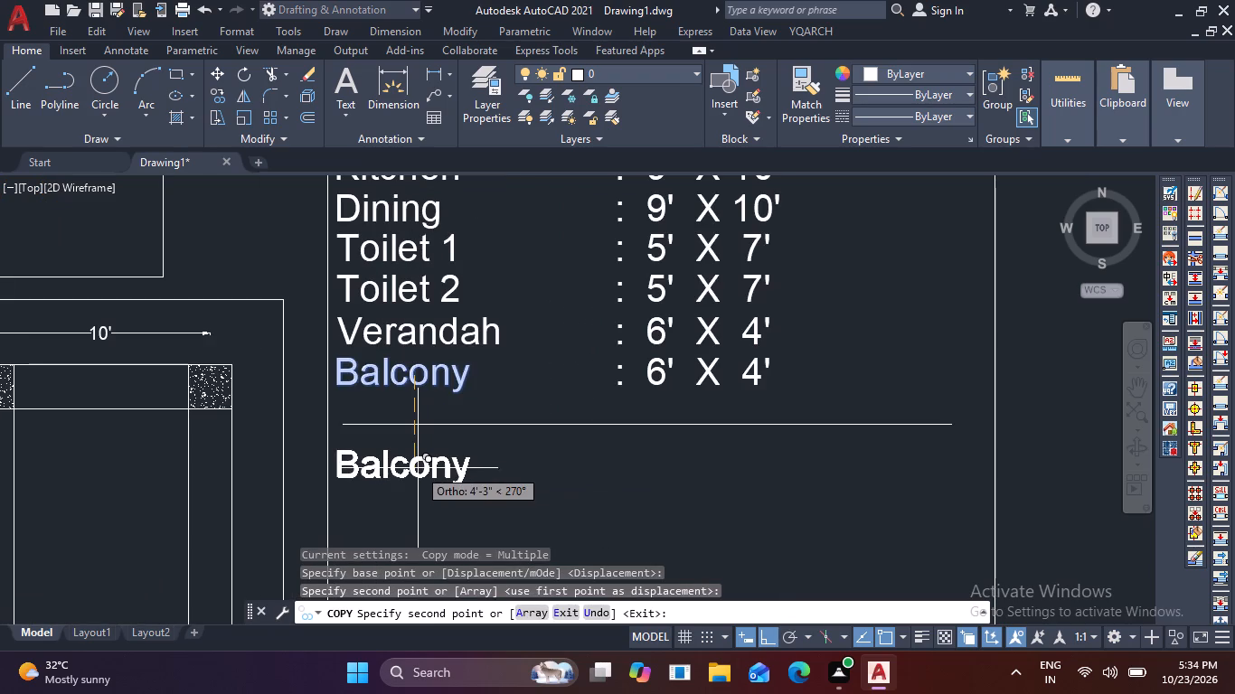
key("Escape")
Replace the text of the copied "Balcony" label below the line with BLOT SIZE.
double_click(455, 477)
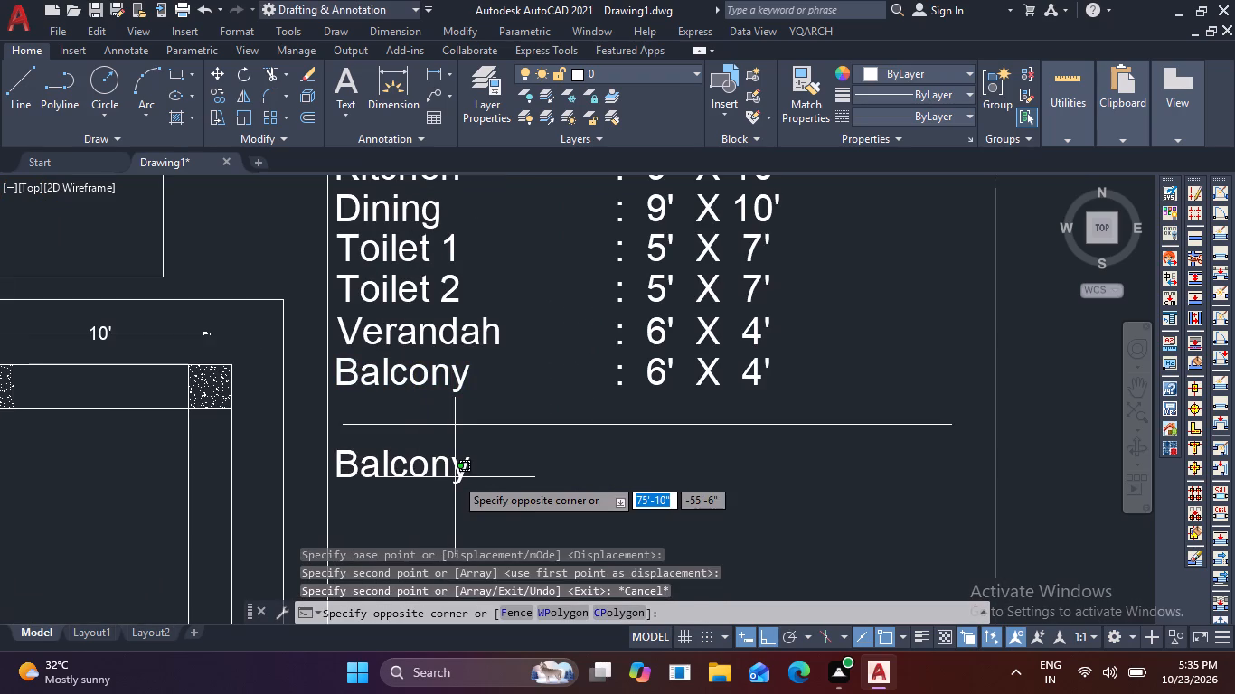
left_click(462, 471)
double_click(462, 471)
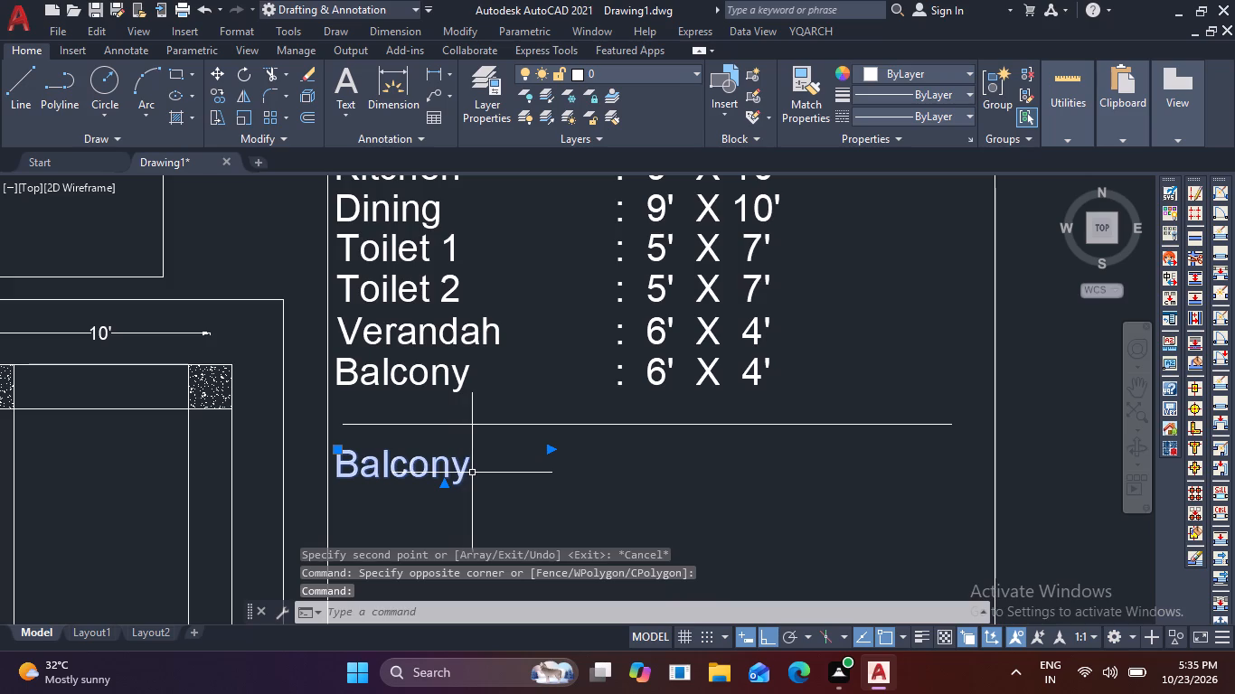
double_click(465, 469)
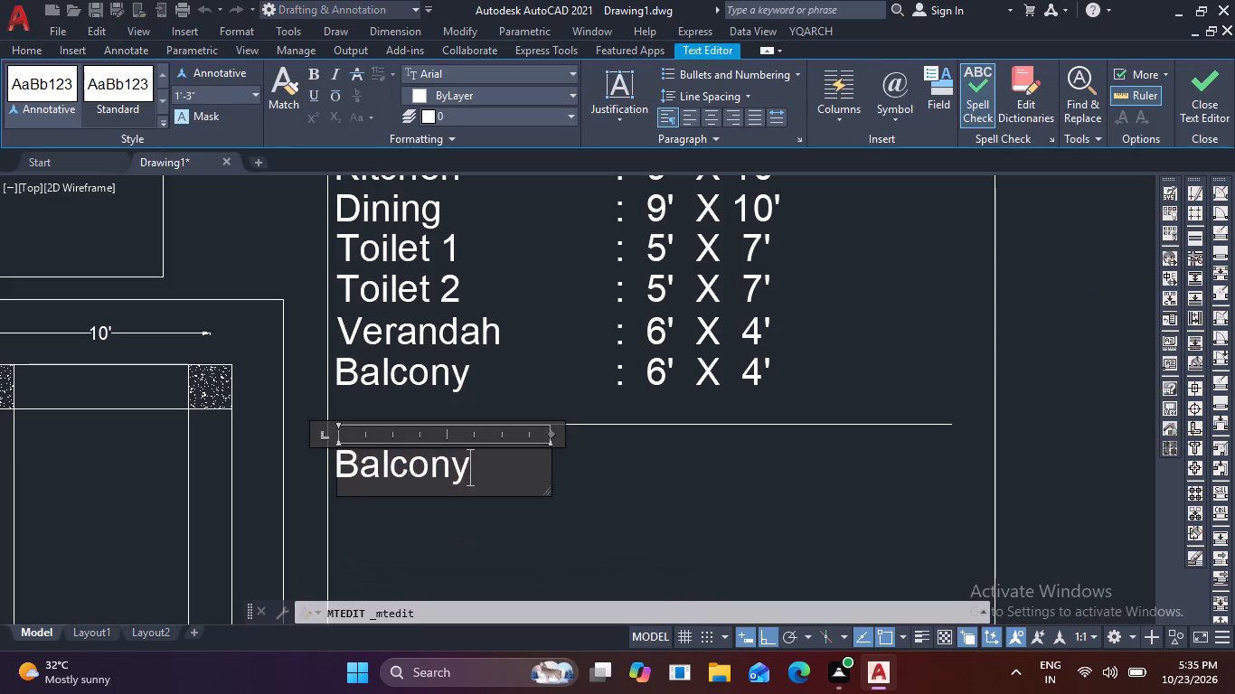
key("BackSpace")
key("BackSpace")
key("BackSpace")
key("BackSpace")
key("BackSpace")
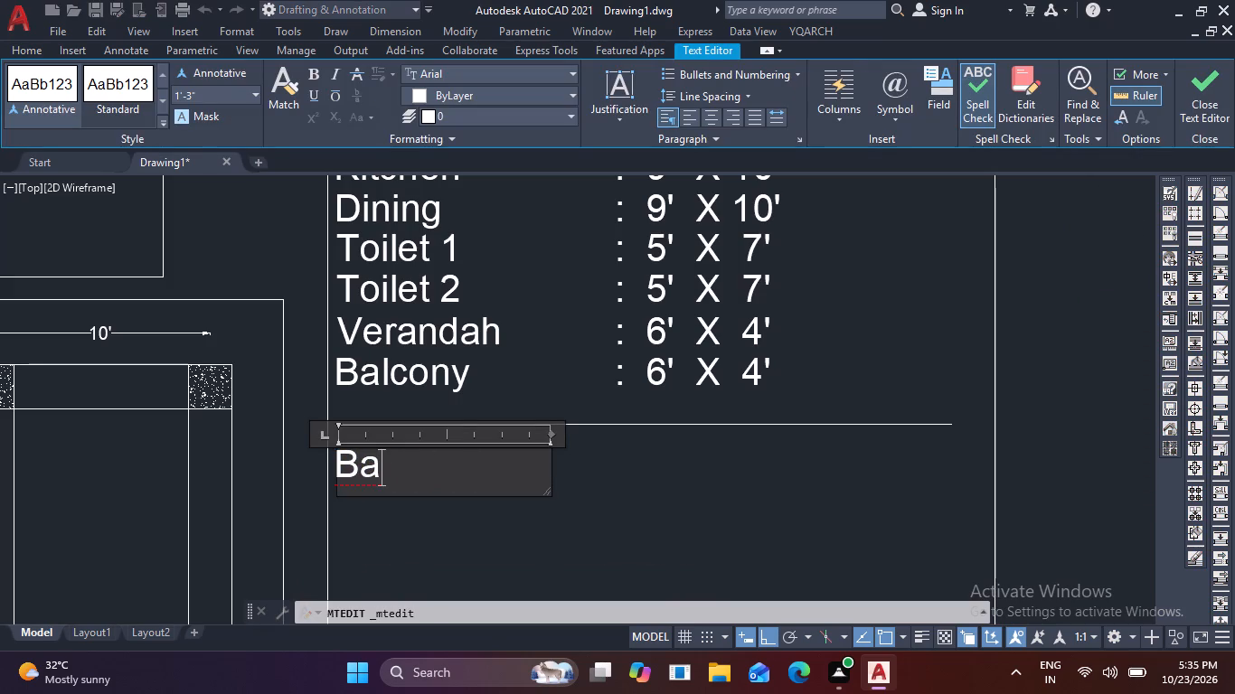
key("BackSpace")
type("lo")
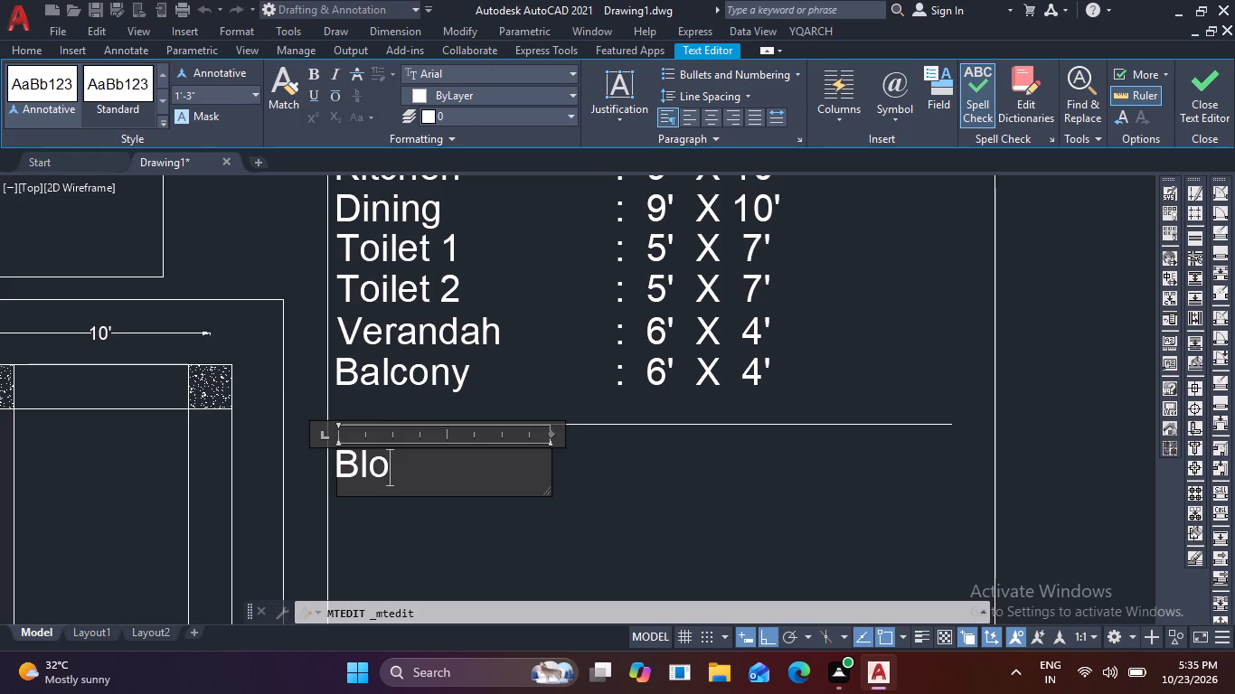
key("BackSpace")
key("BackSpace")
key("t")
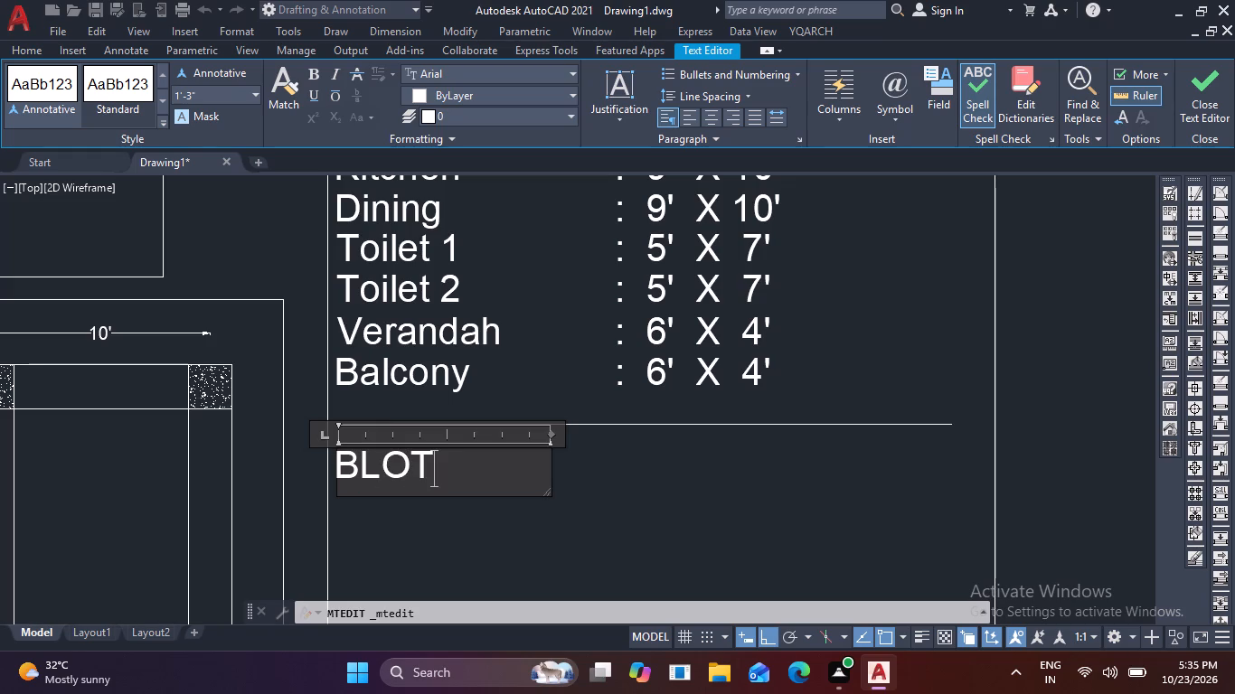
key("space")
type("SI")
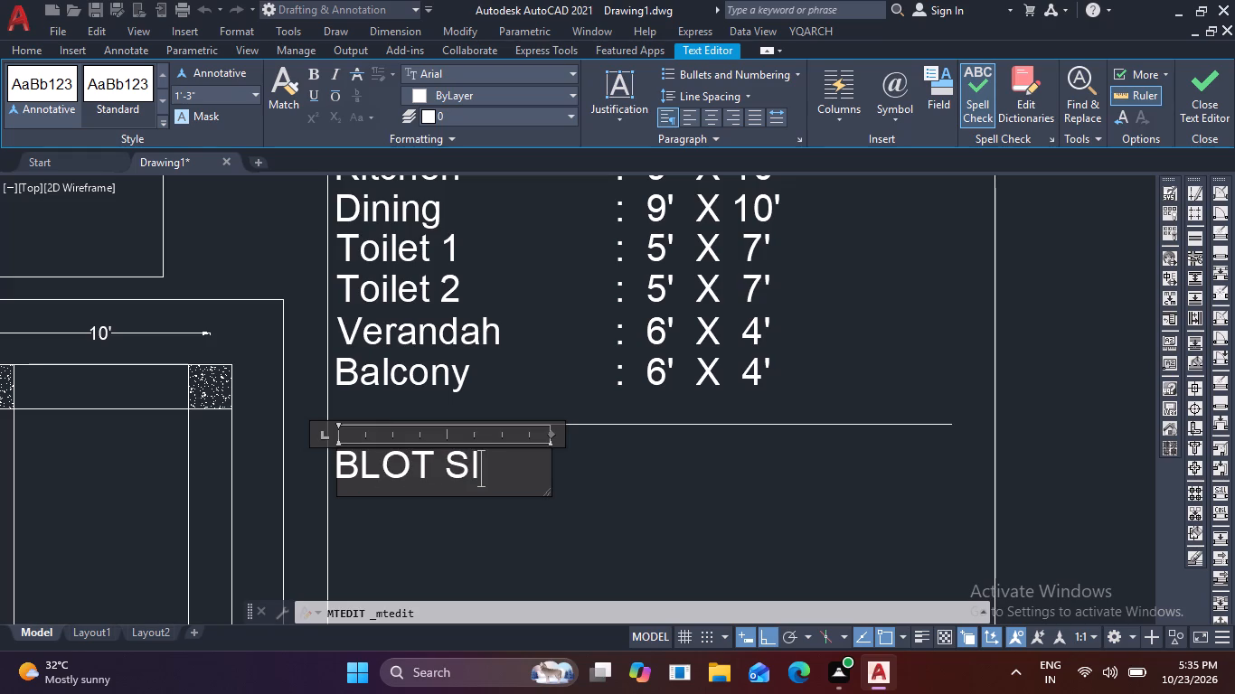
type("ZE")
Adjust the BLOT SIZE text frame's width so it ends just past the words, and finish editing the label.
left_click_drag(551, 439, 581, 437)
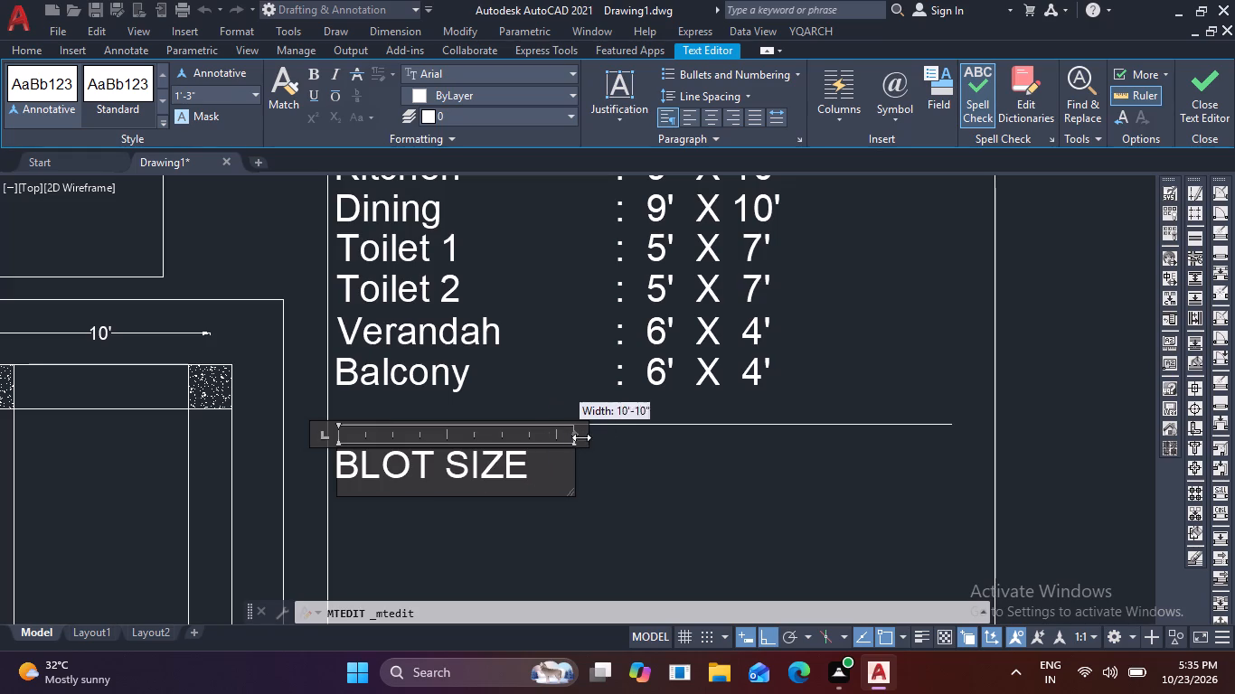
left_click_drag(581, 437, 734, 429)
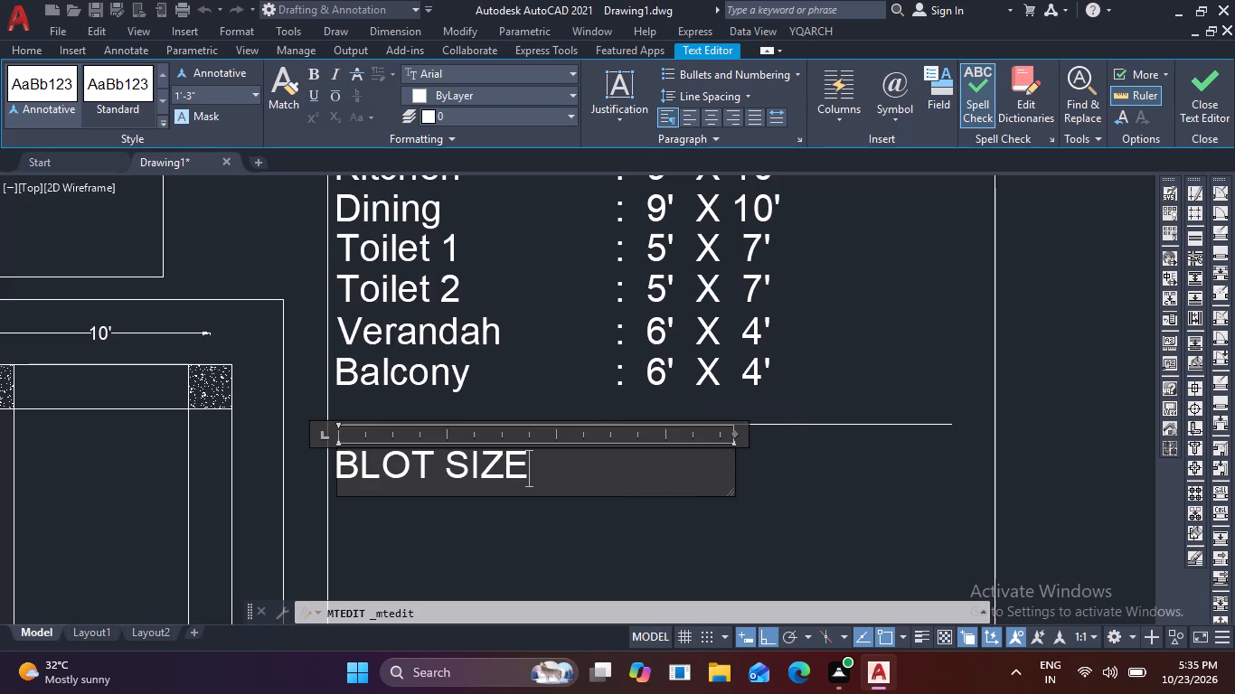
left_click_drag(734, 434, 722, 436)
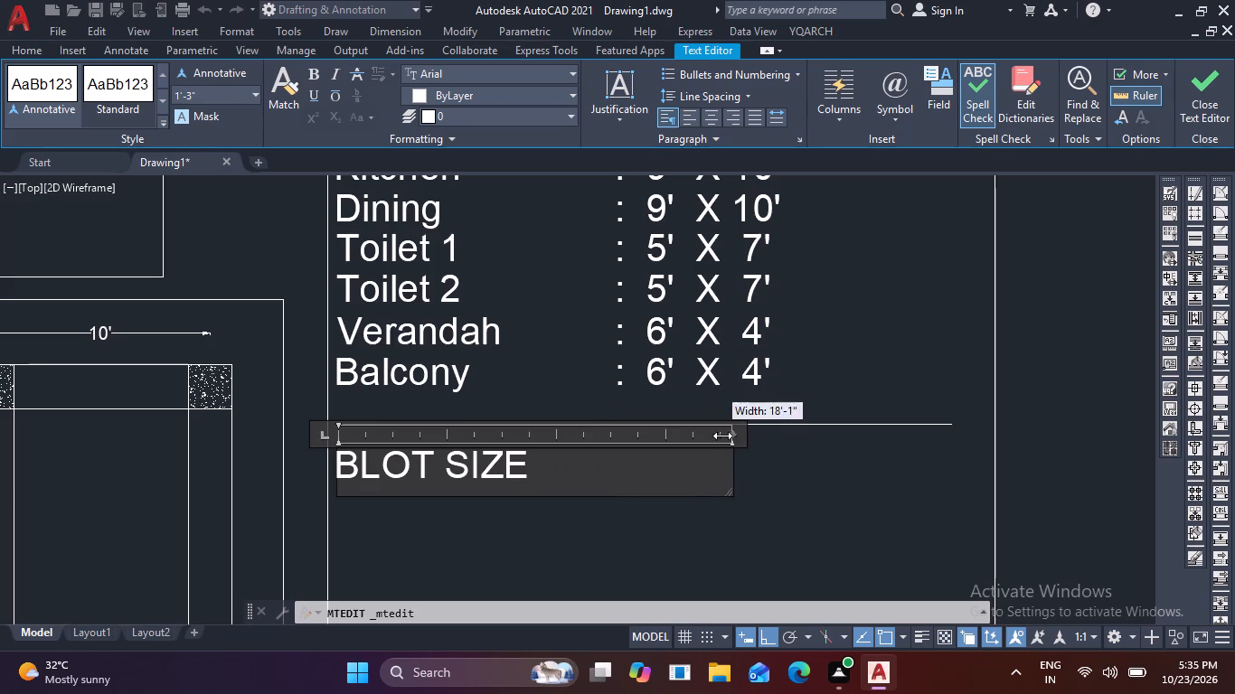
left_click_drag(722, 436, 539, 487)
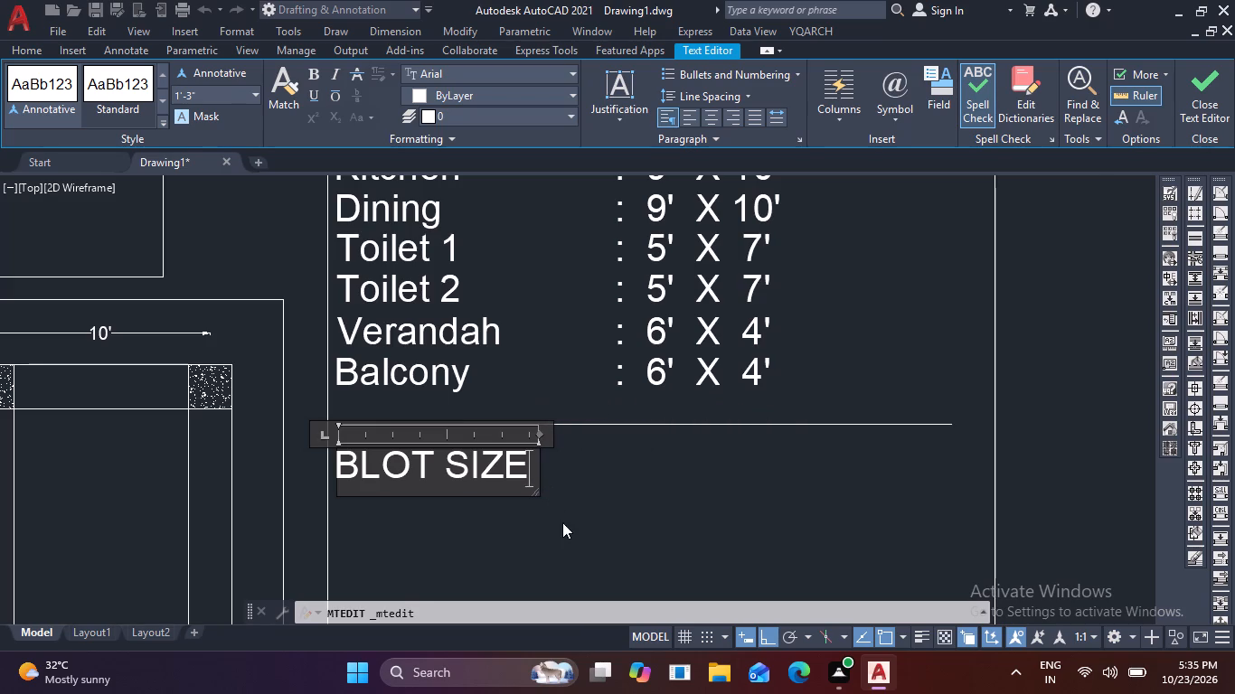
left_click(562, 522)
Copy the Balcony row's dimension text straight down about 4'-1", in line with the BLOT SIZE label.
left_click(652, 381)
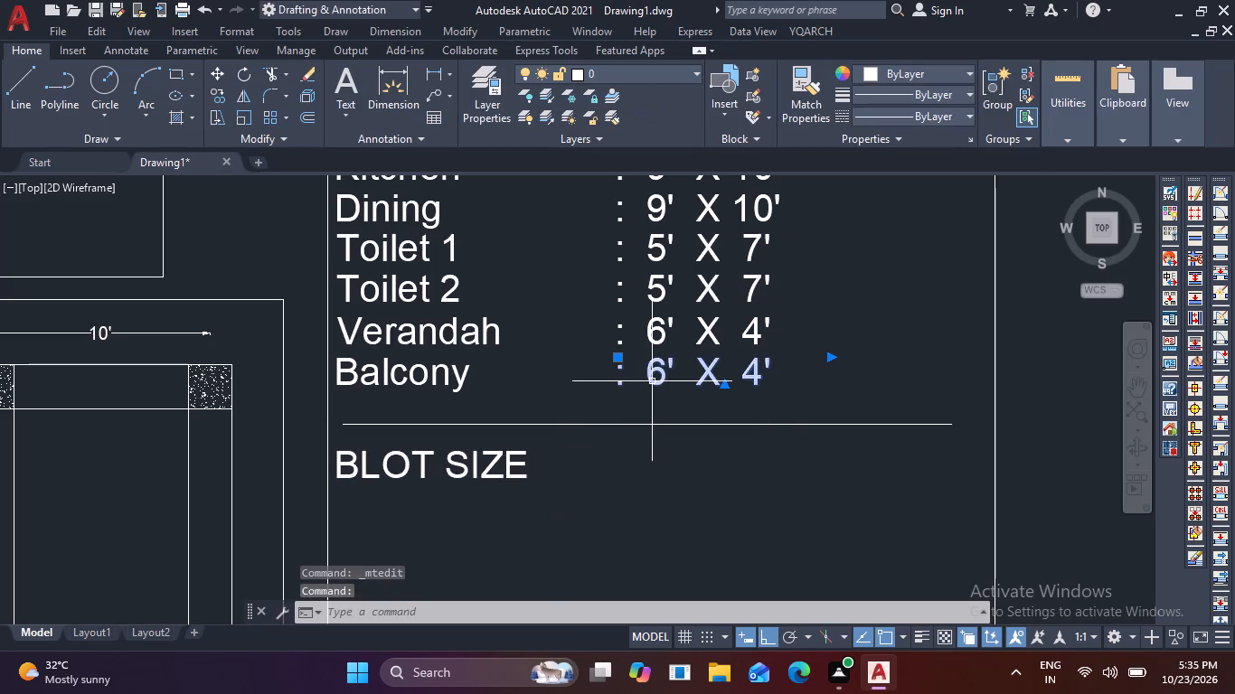
type("CO")
key("space")
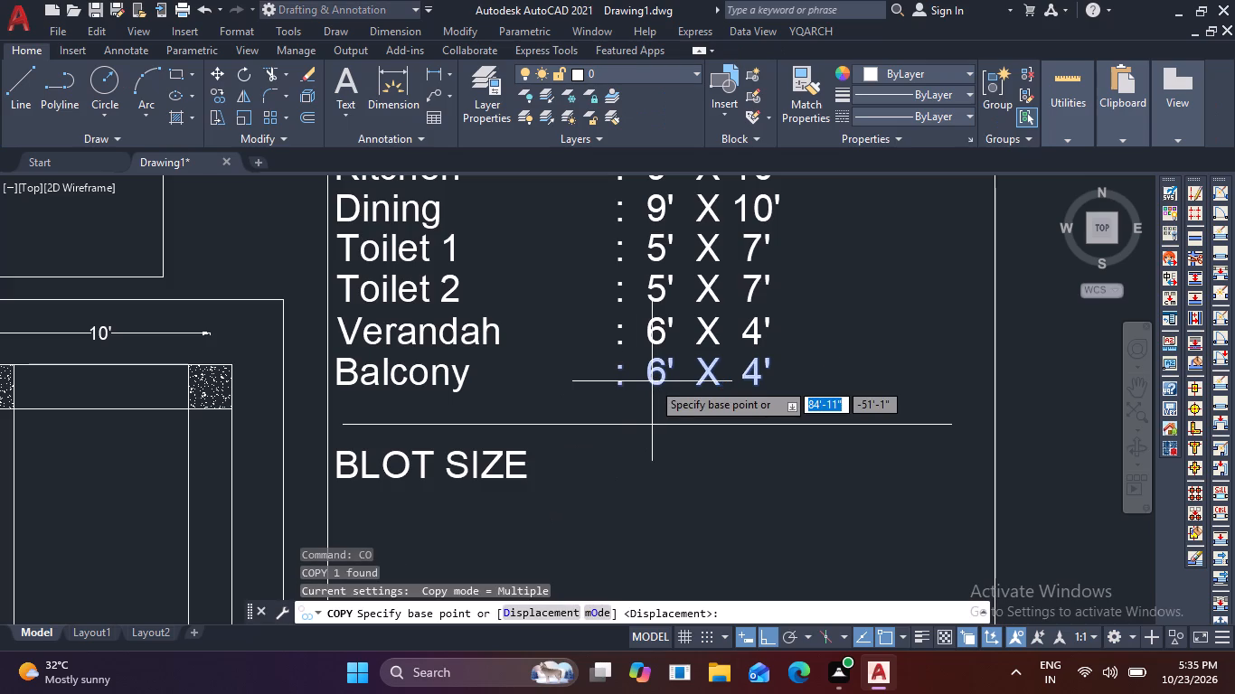
left_click(652, 373)
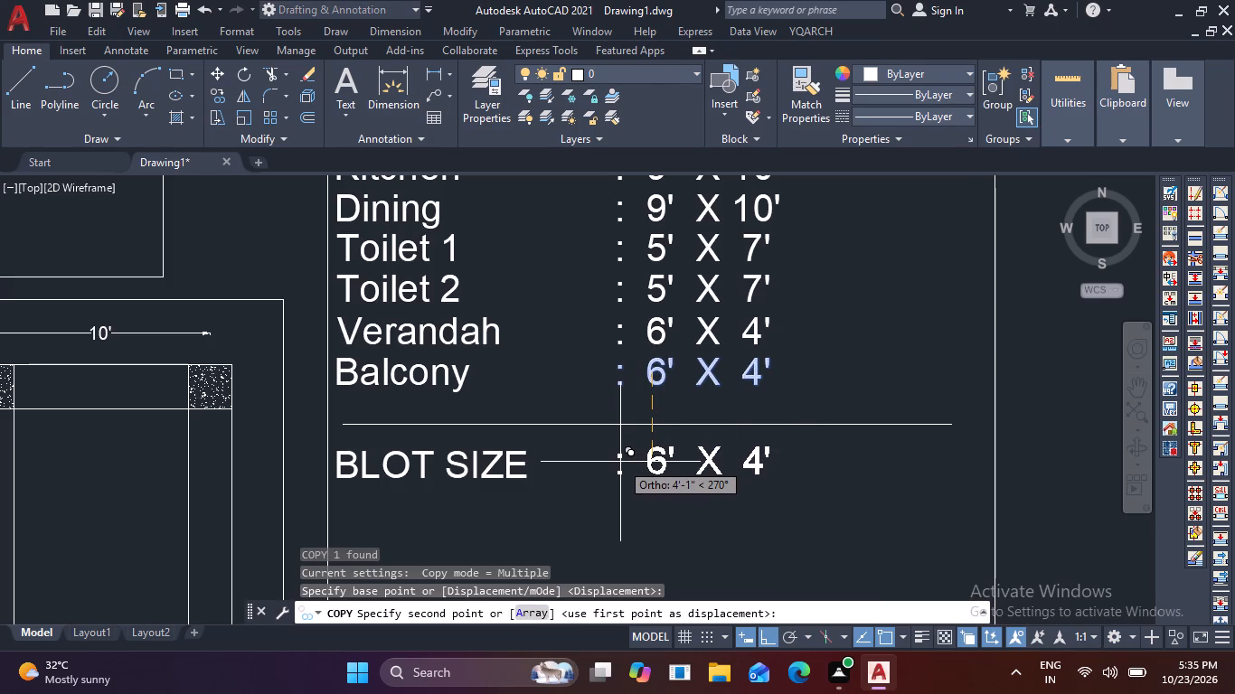
left_click(620, 462)
key("Escape")
Replace the copied dimensions in the BLOT SIZE row with 30' X 40', keeping the leading colon.
double_click(659, 461)
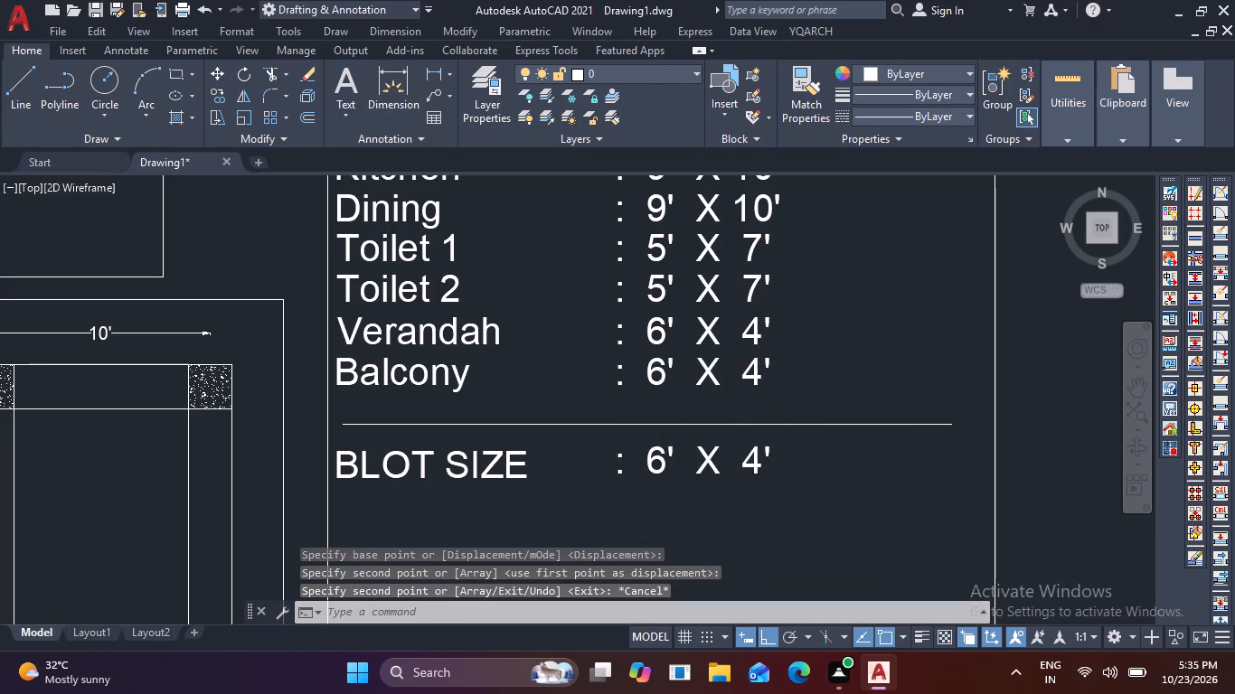
left_click(783, 459)
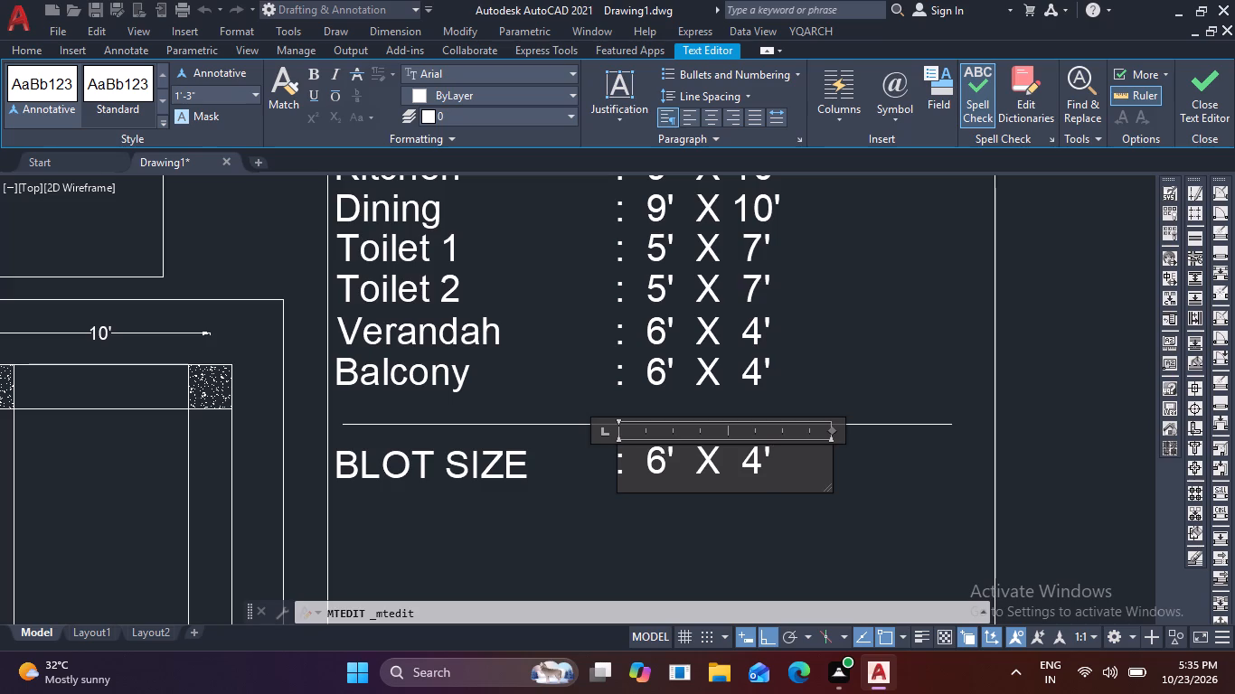
key("BackSpace")
key("BackSpace")
key("BackSpace")
key("BackSpace")
key("BackSpace")
key("BackSpace")
key("BackSpace")
key("BackSpace")
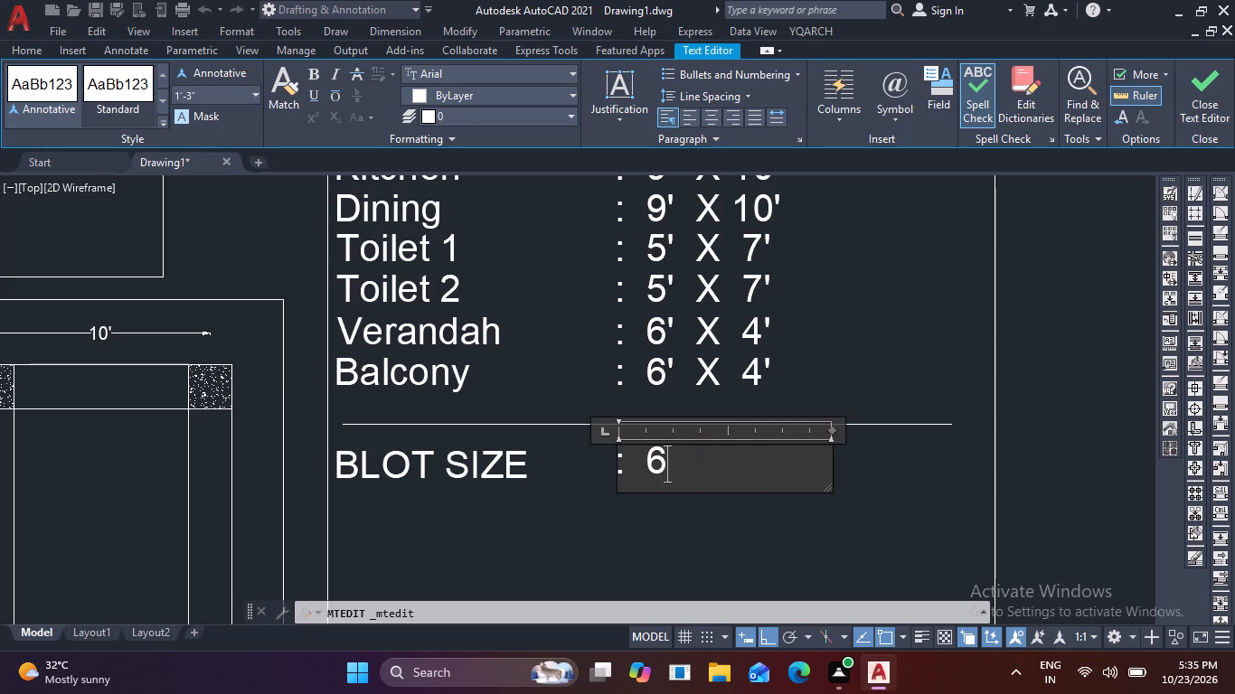
key("BackSpace")
type("30")
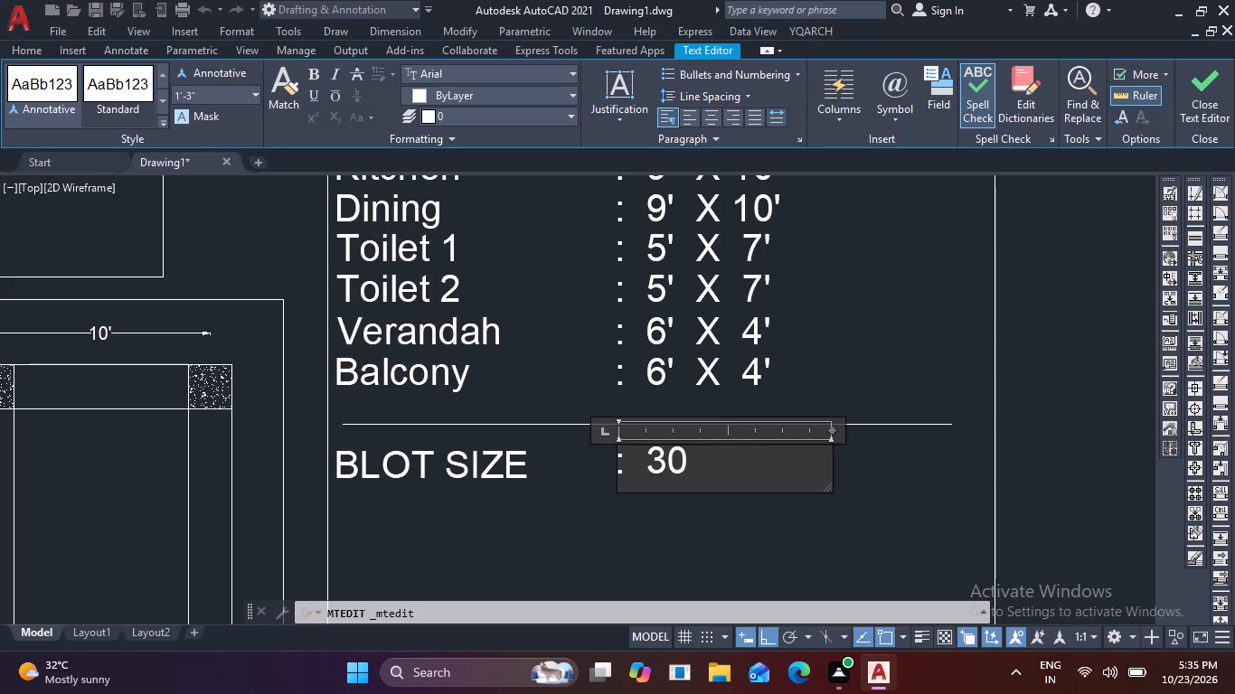
key("apostrophe")
key("space")
type("X")
key("space")
type("40")
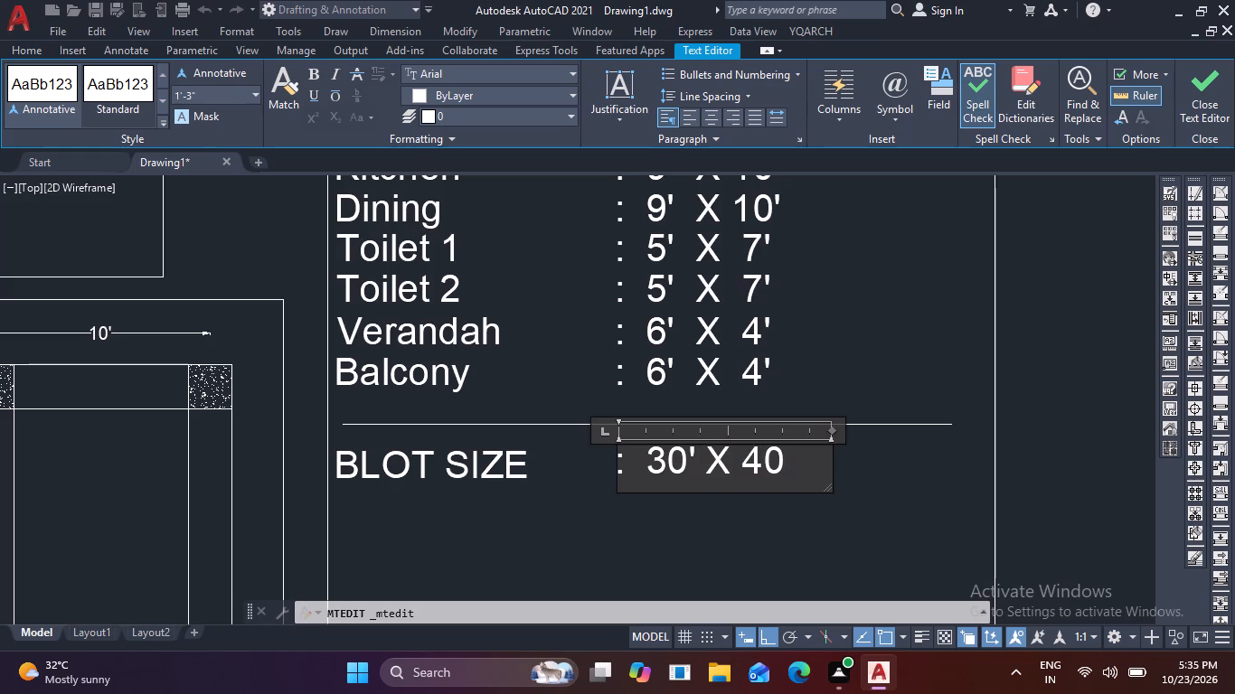
key("apostrophe")
Append the plot area (1200 sq.ft.) after 30' X 40' in the BLOT SIZE row.
key("space")
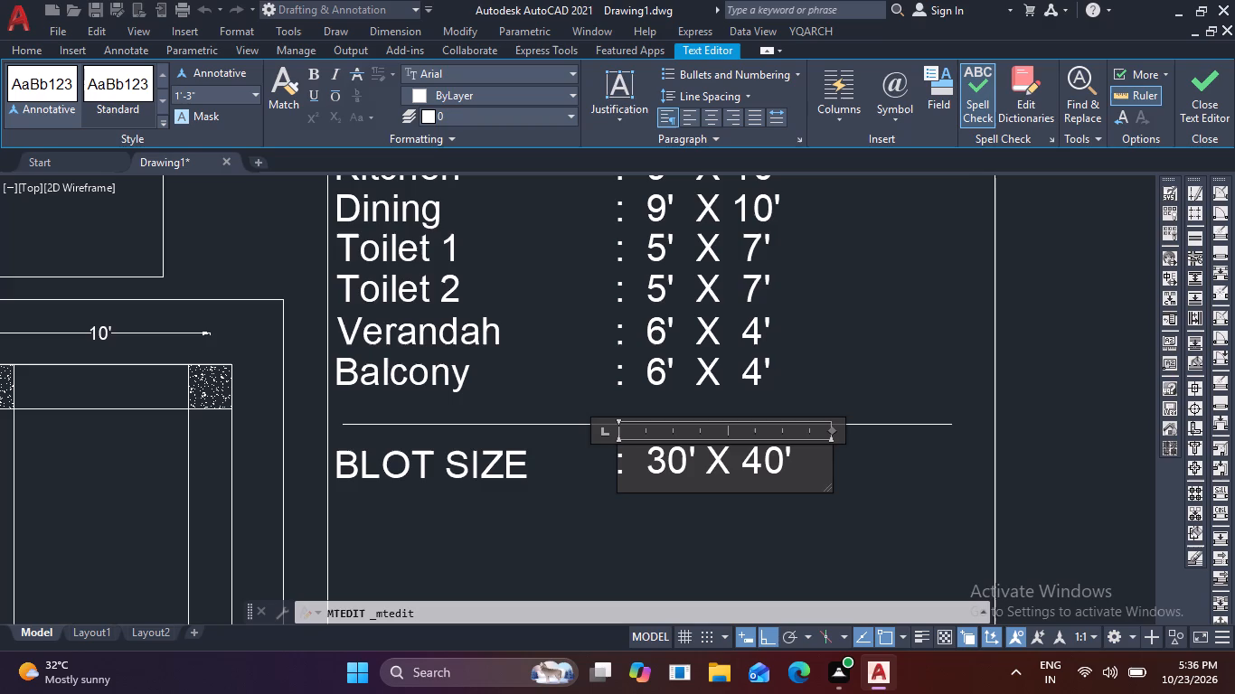
key("shift+parenleft")
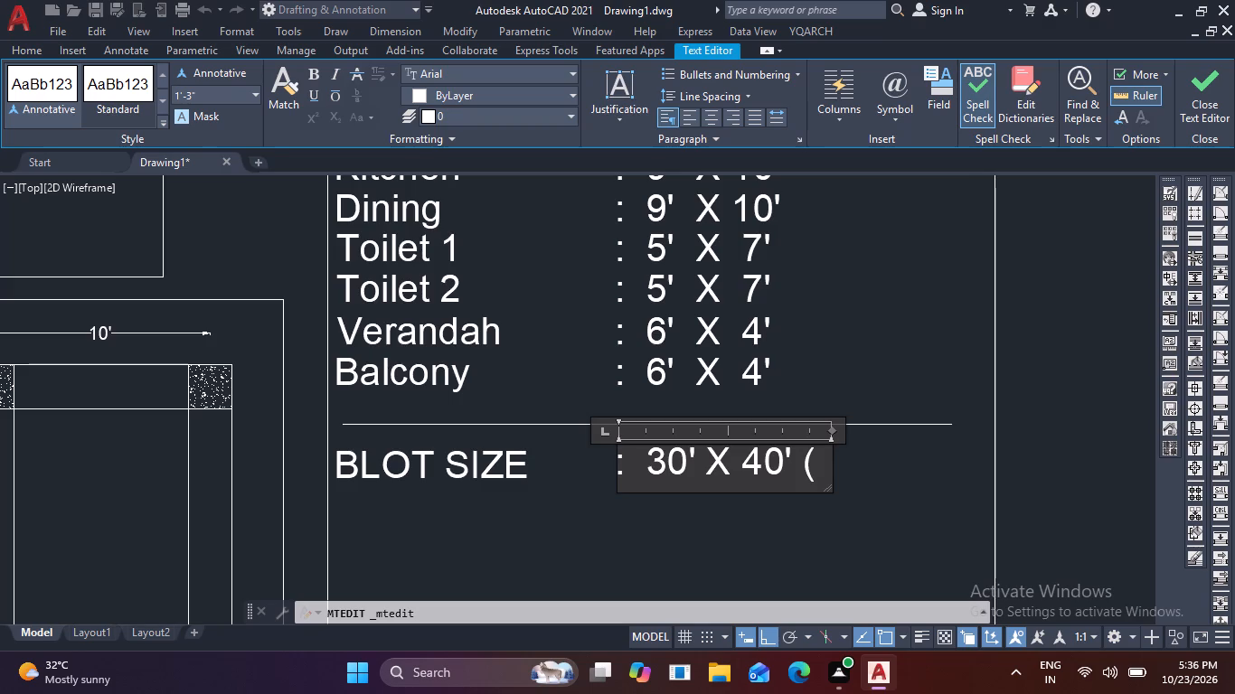
type("12")
type("00")
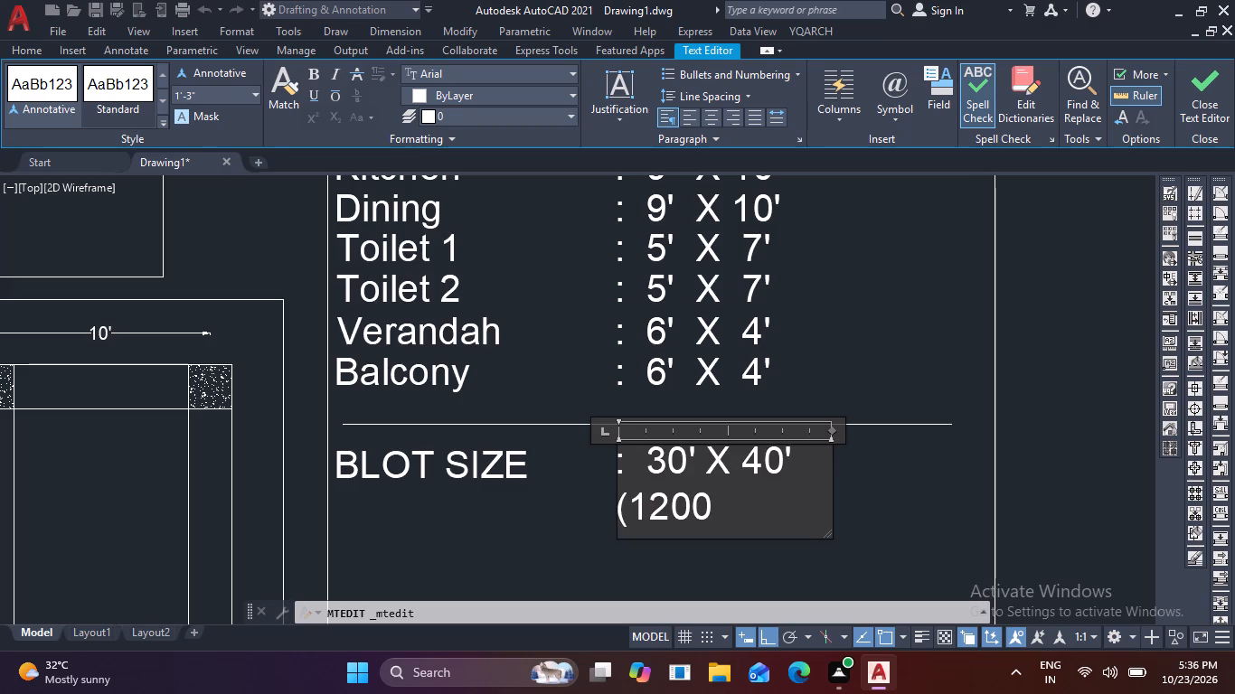
key("space")
key("s")
key("q")
key("period")
type("ft")
key("period")
key("shift+parenright")
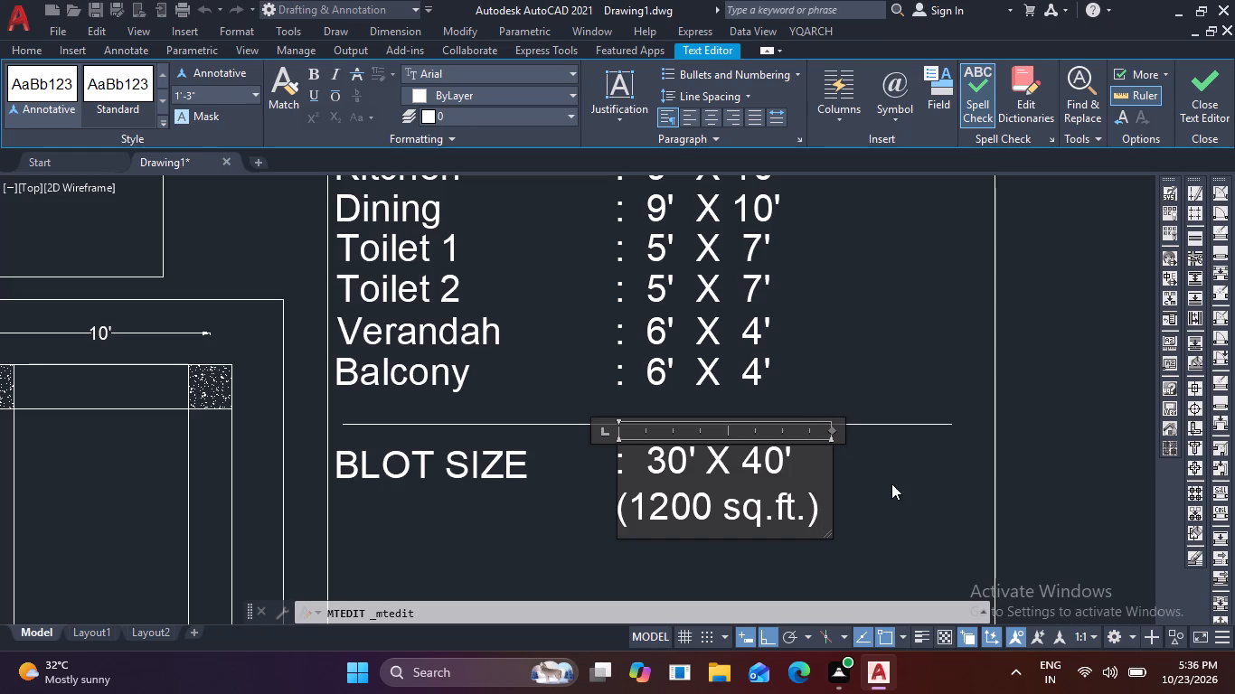
Widen the dimension text frame so 30' X 40' (1200 sq.ft.) fits on one line, and finish editing.
left_click_drag(832, 430, 897, 417)
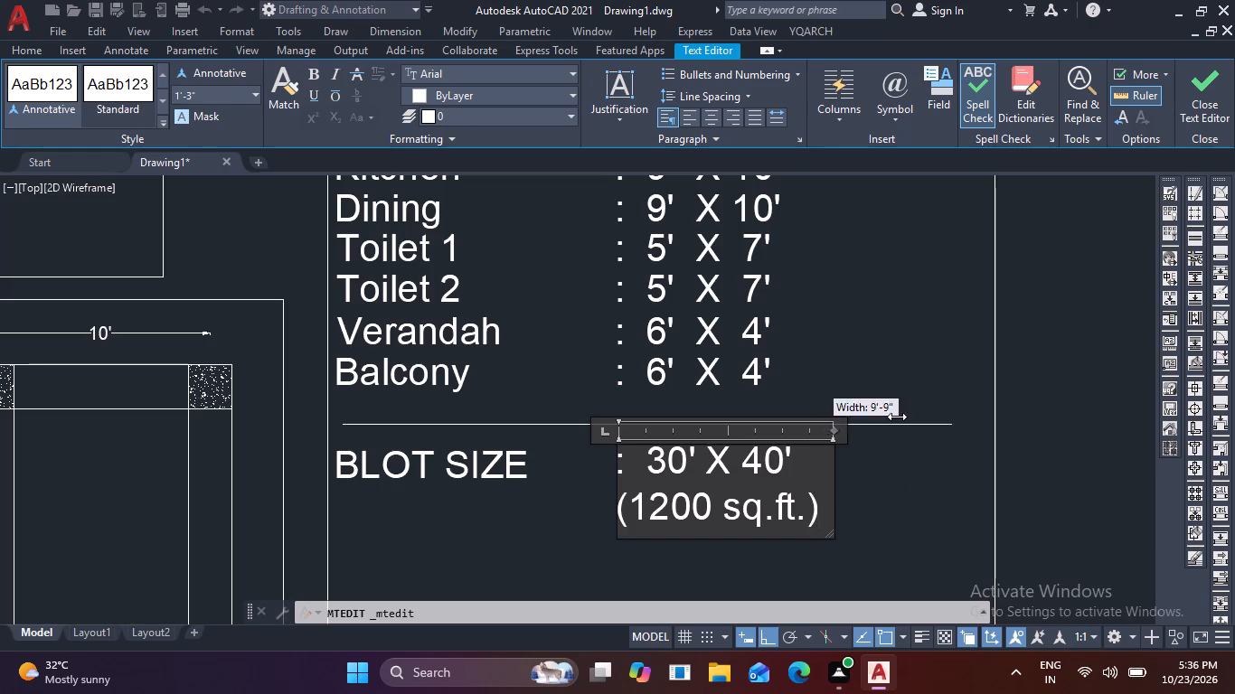
left_click_drag(897, 417, 1056, 395)
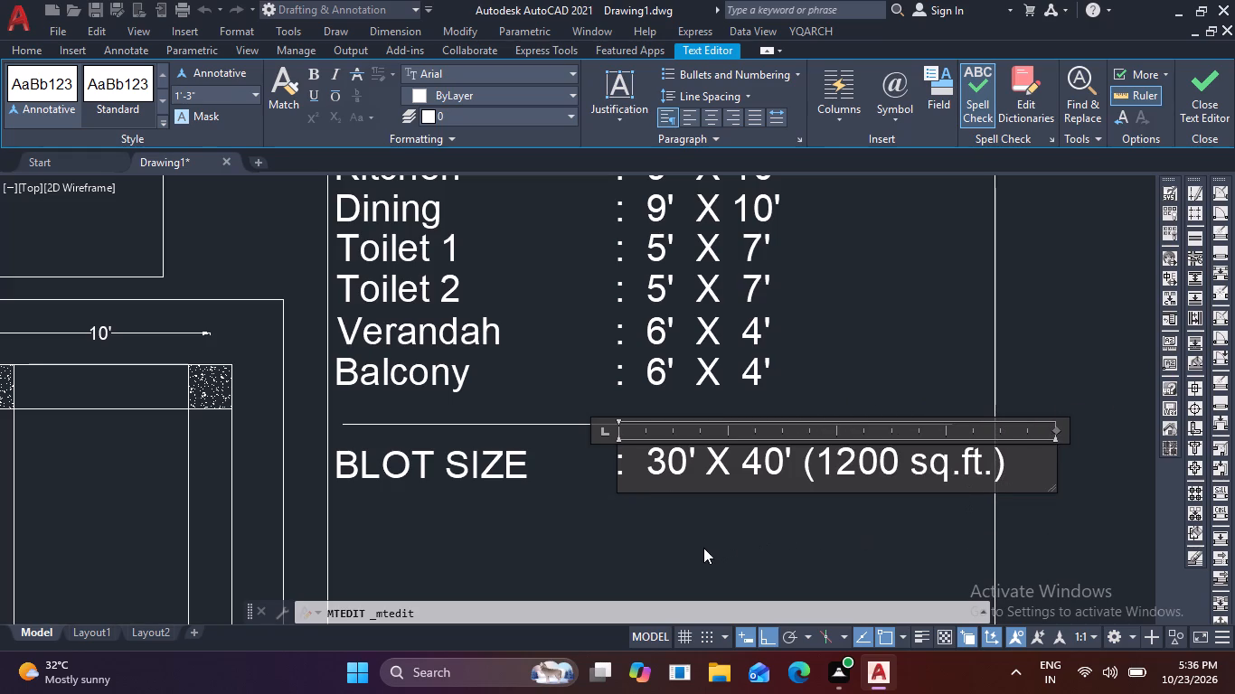
left_click(703, 548)
Move the 30' X 40' (1200 sq.ft.) text straight left about 0'-11" to fit inside the box border.
left_click(719, 467)
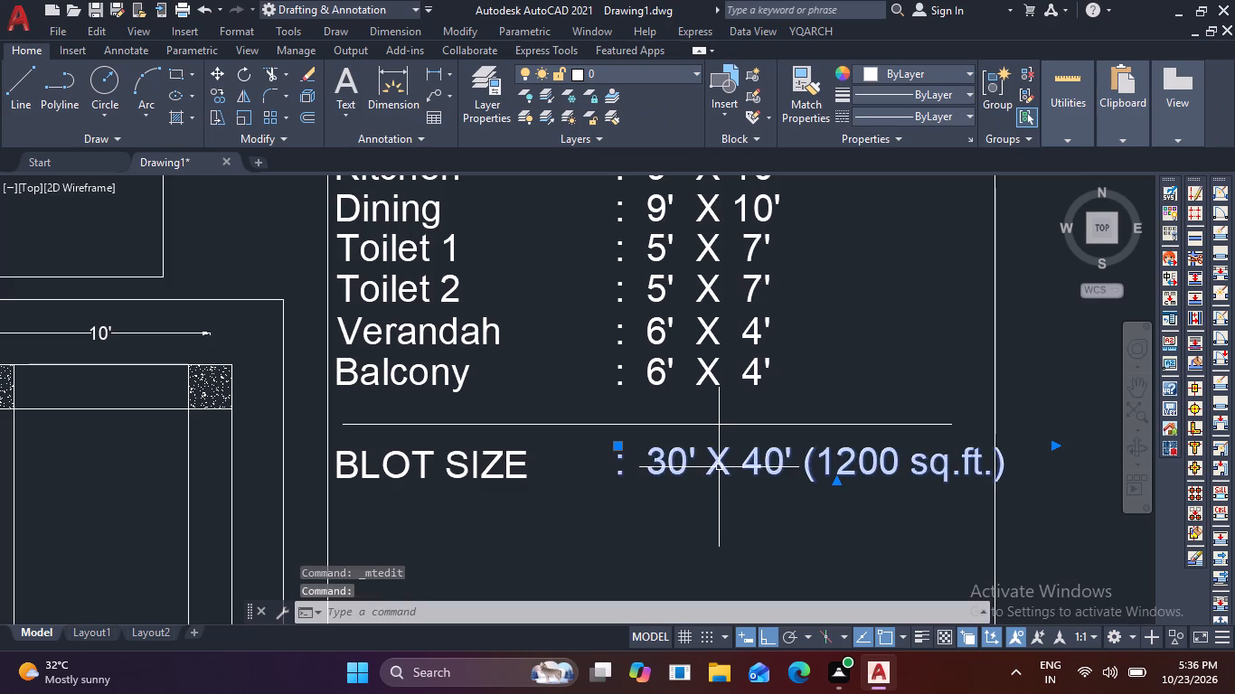
type("m")
key("space")
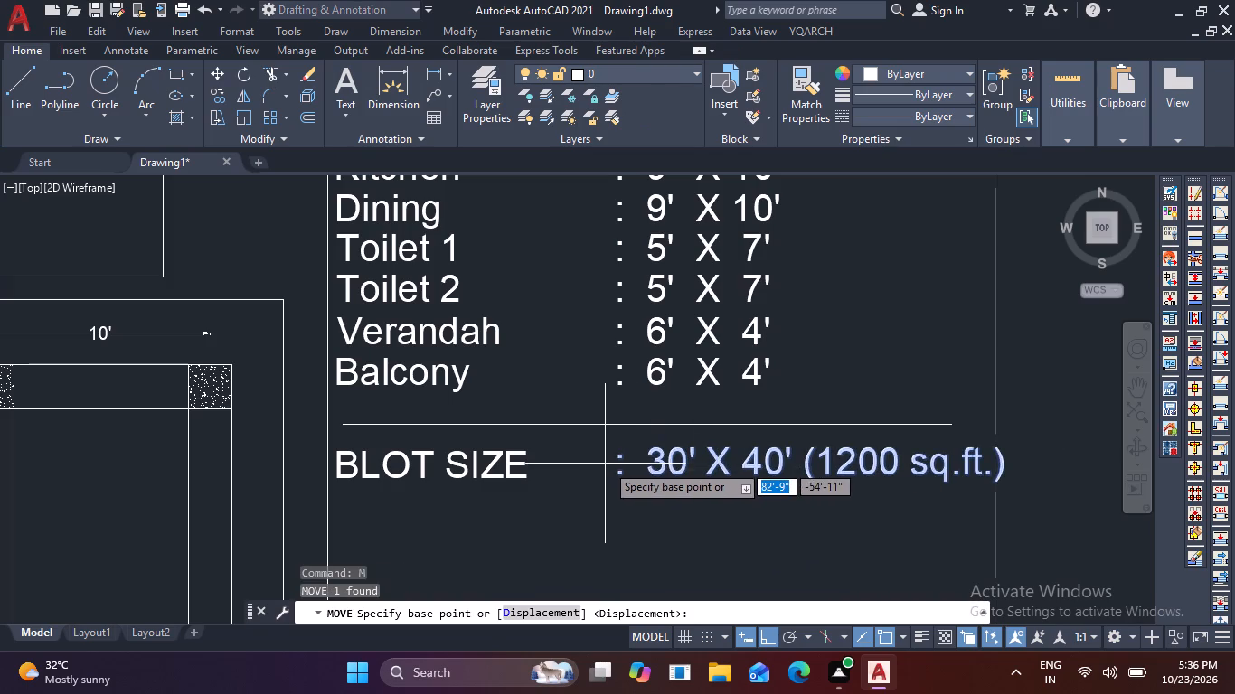
left_click(614, 462)
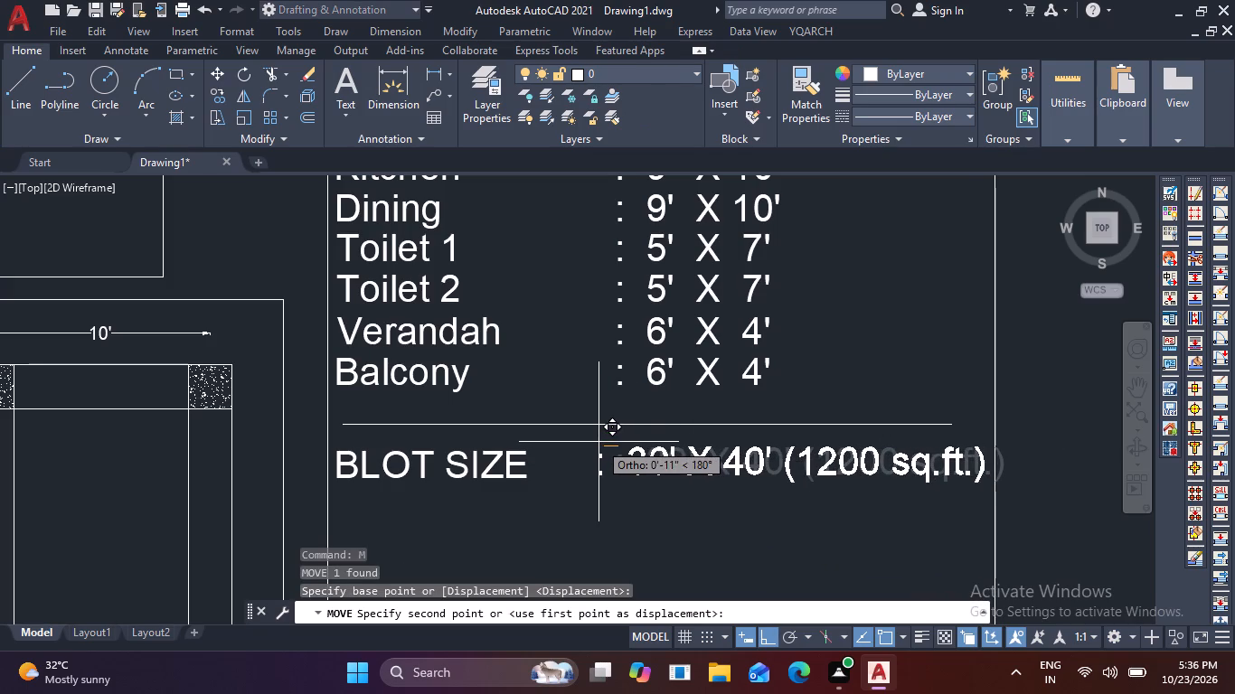
left_click(597, 442)
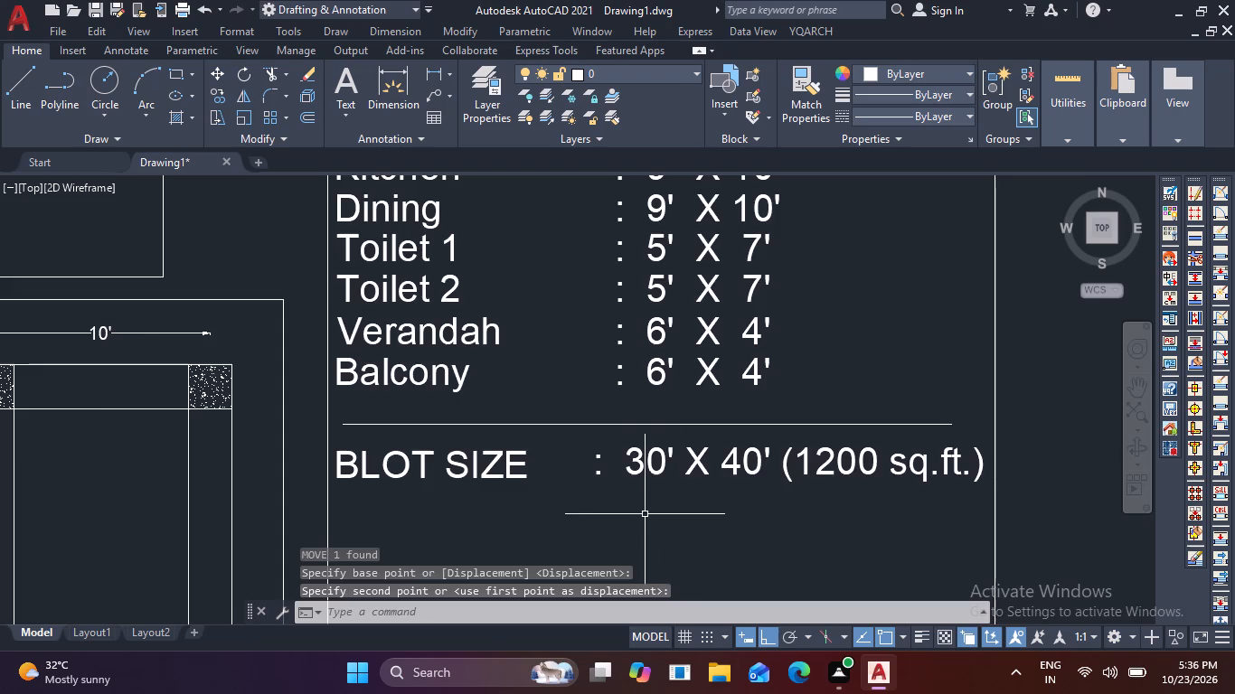
Copy the BLOT SIZE label straight down to start a new row directly beneath it.
scroll(642, 515, "down", 1)
middle_click_drag(621, 514, 610, 453)
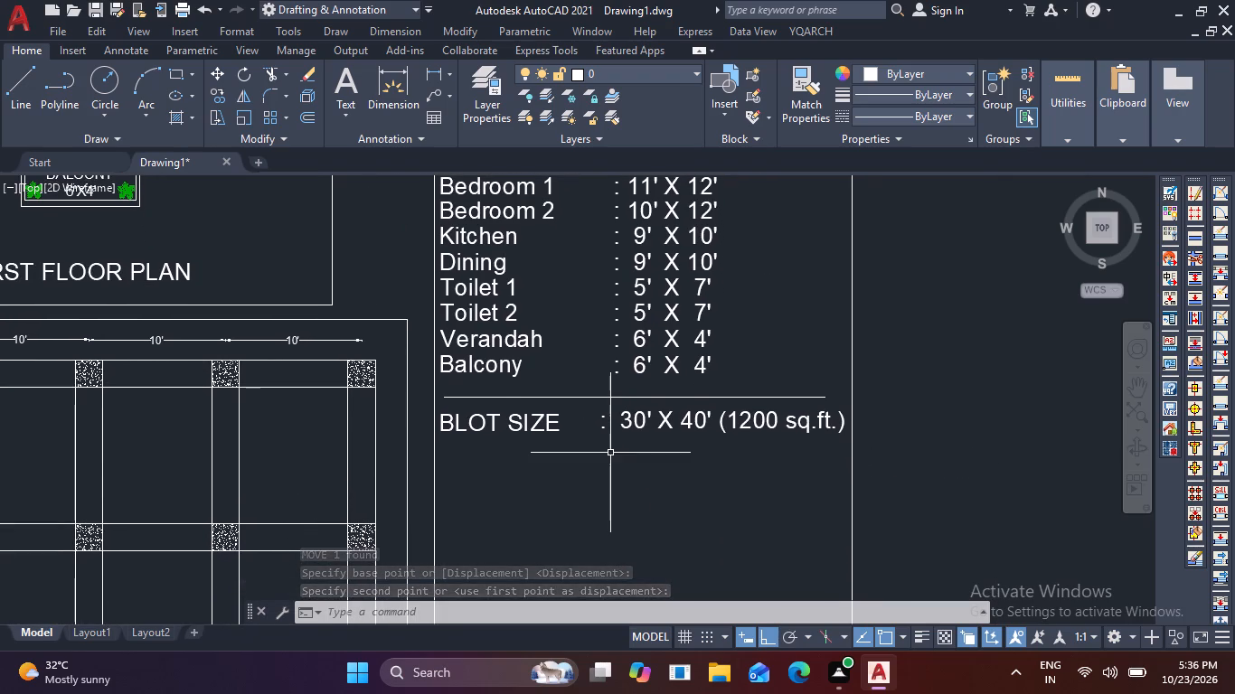
left_click(543, 417)
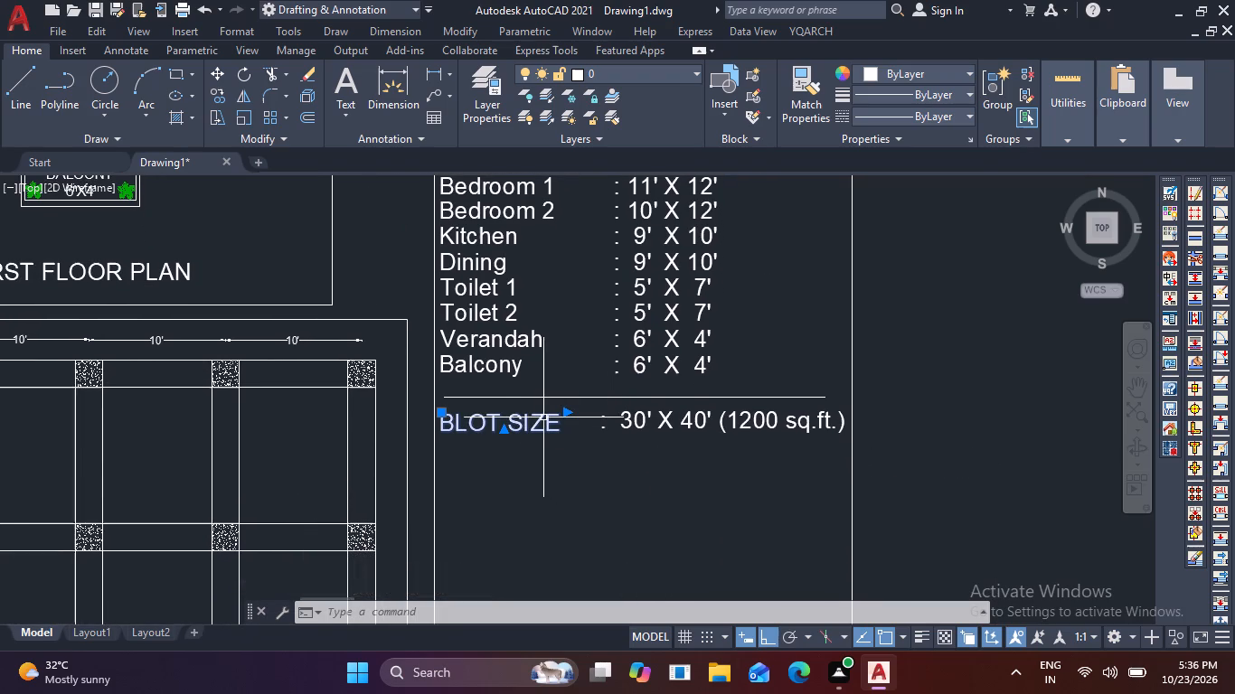
type("co")
key("space")
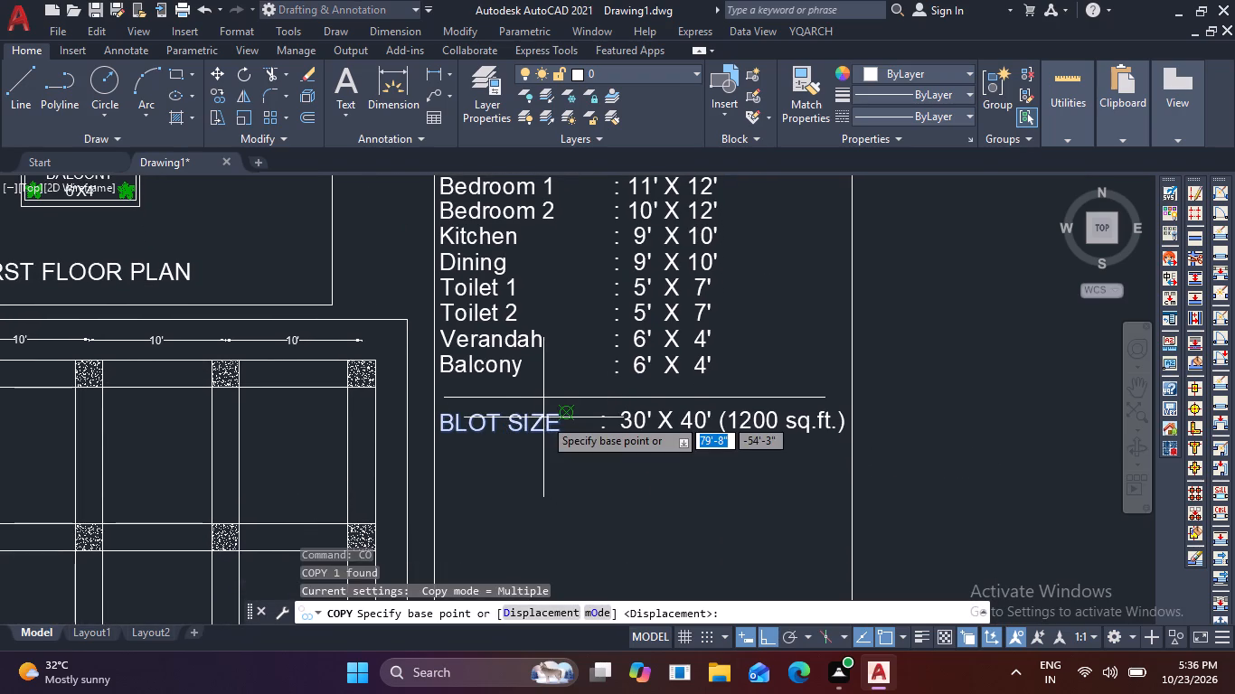
left_click(442, 428)
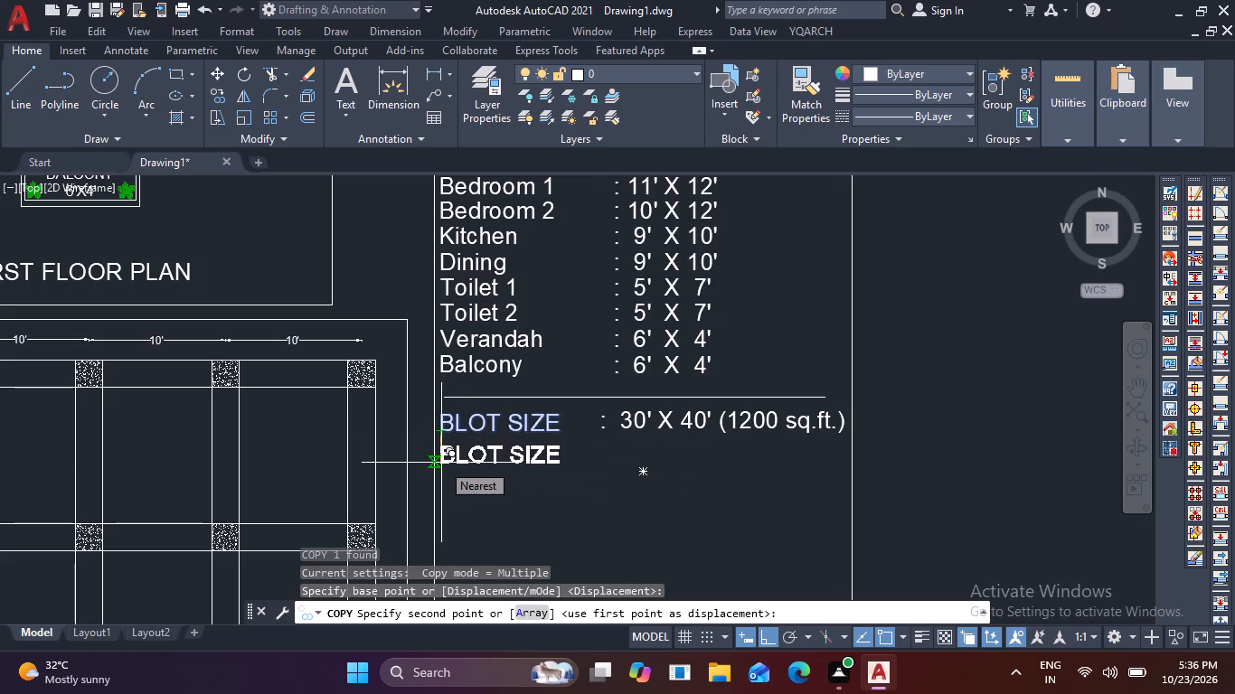
scroll(443, 464, "up", 2)
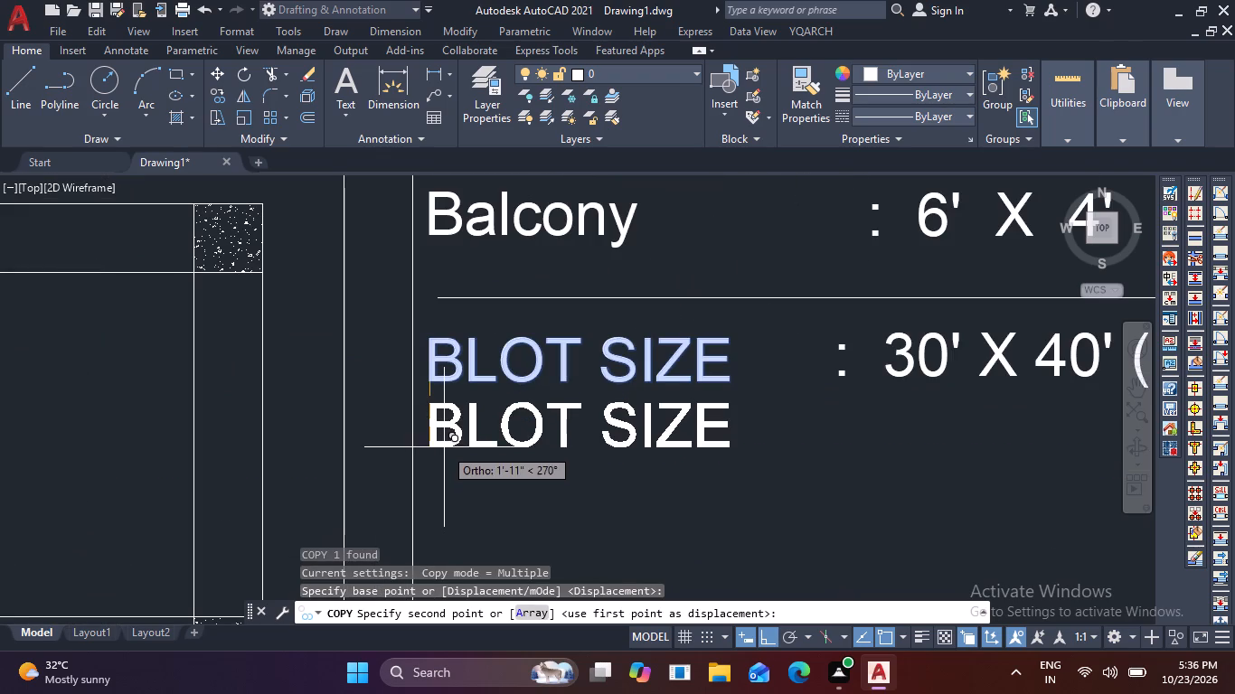
left_click(437, 477)
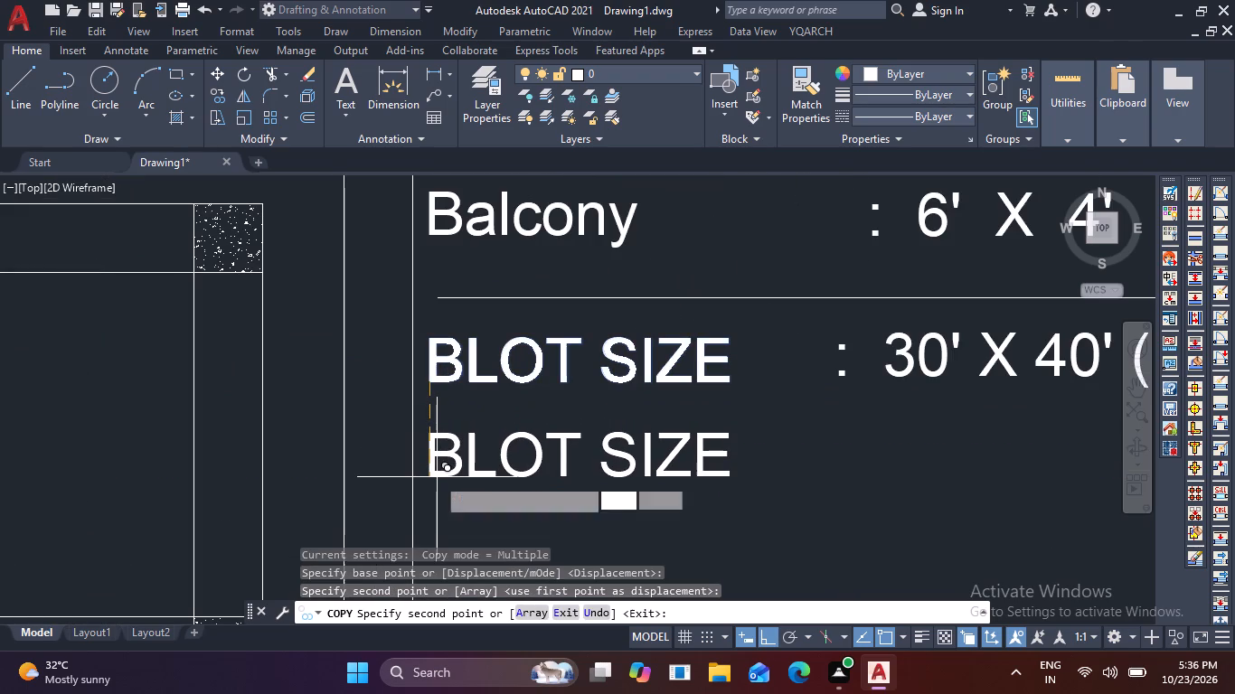
key("Escape")
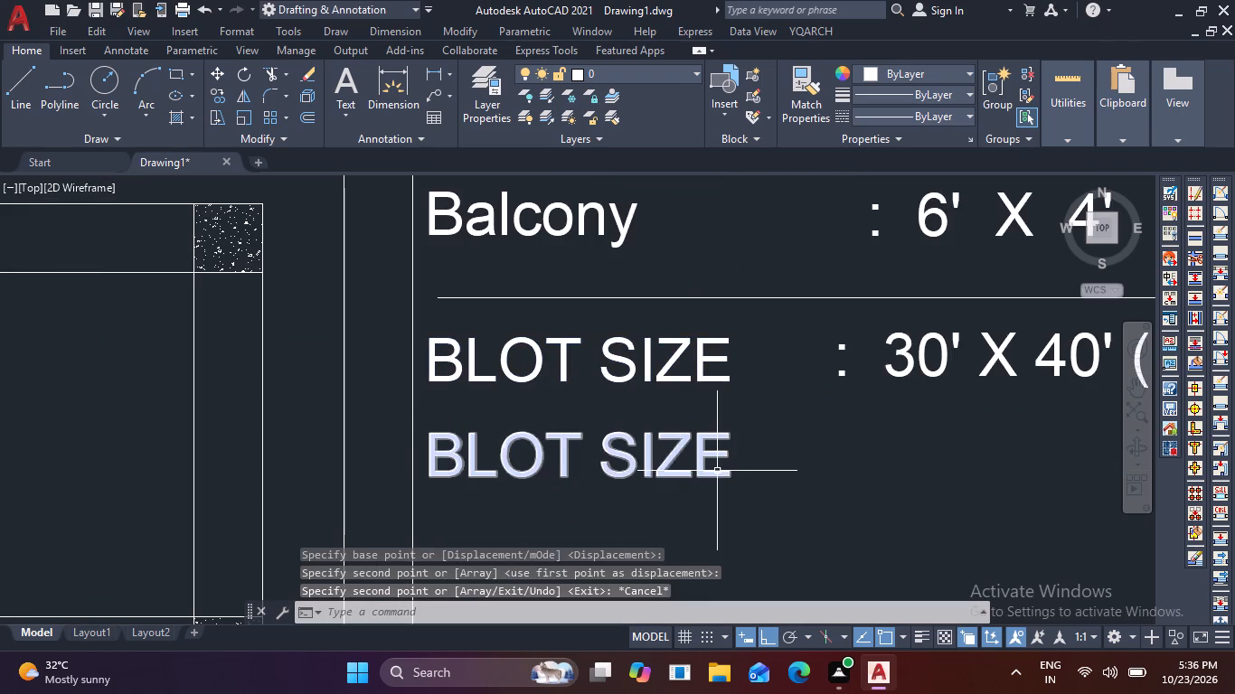
Open the copied BLOT SIZE label in the lower row for editing and clear its text.
double_click(723, 471)
key("BackSpace")
key("BackSpace")
key("BackSpace")
key("BackSpace")
key("BackSpace")
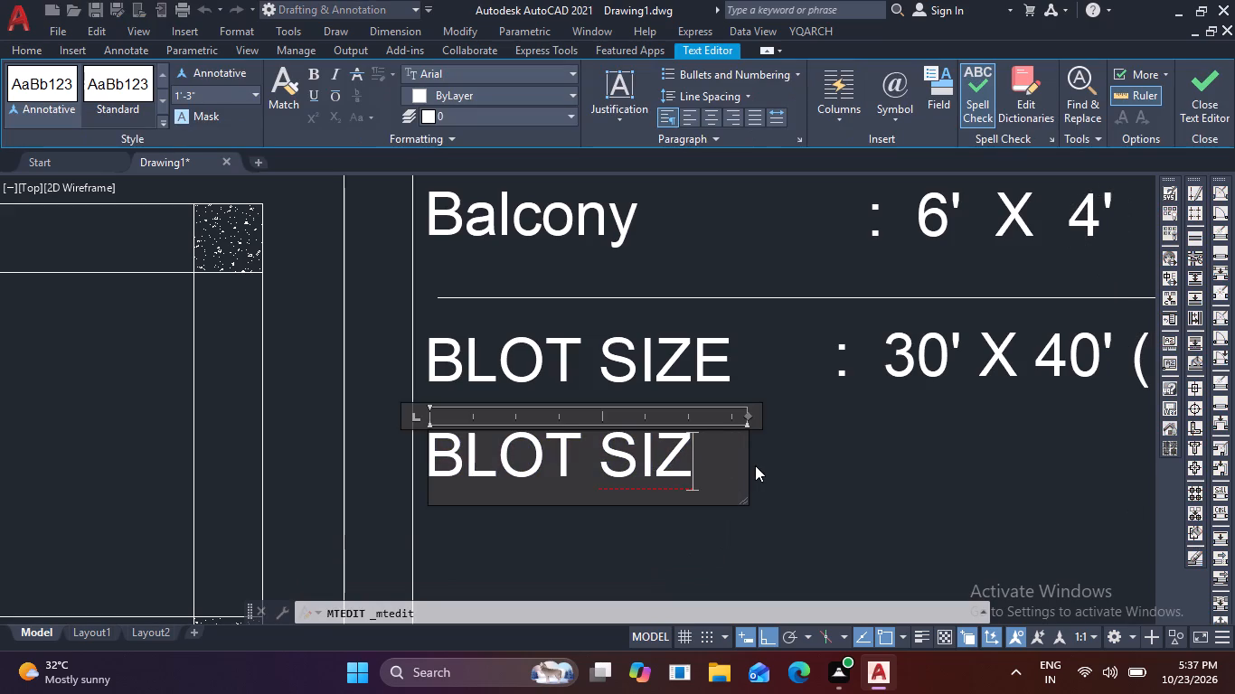
key("BackSpace")
key("BackSpace")
key("BackSpace")
key("BackSpace")
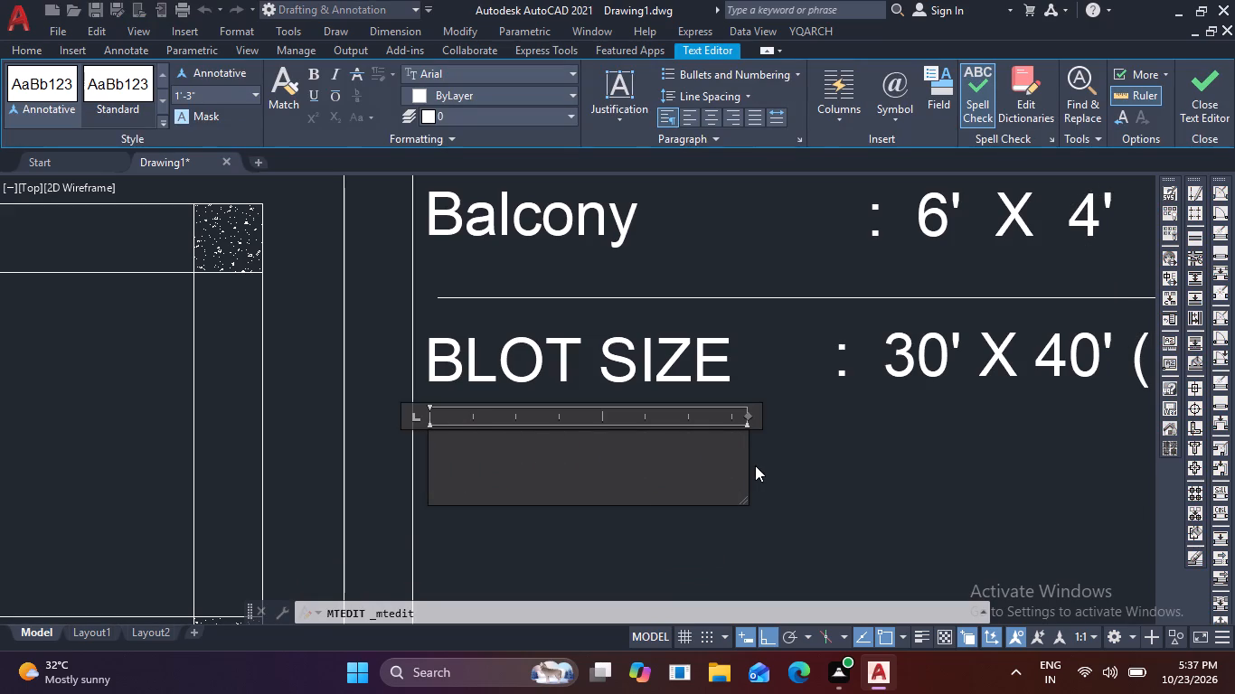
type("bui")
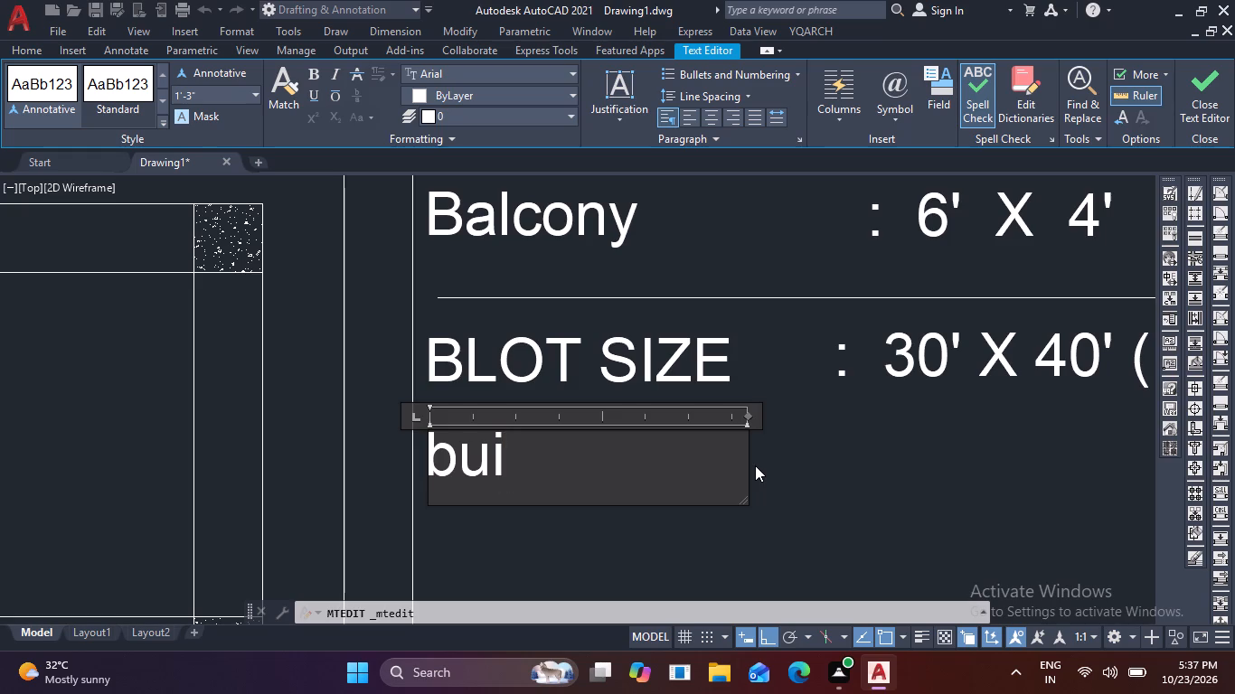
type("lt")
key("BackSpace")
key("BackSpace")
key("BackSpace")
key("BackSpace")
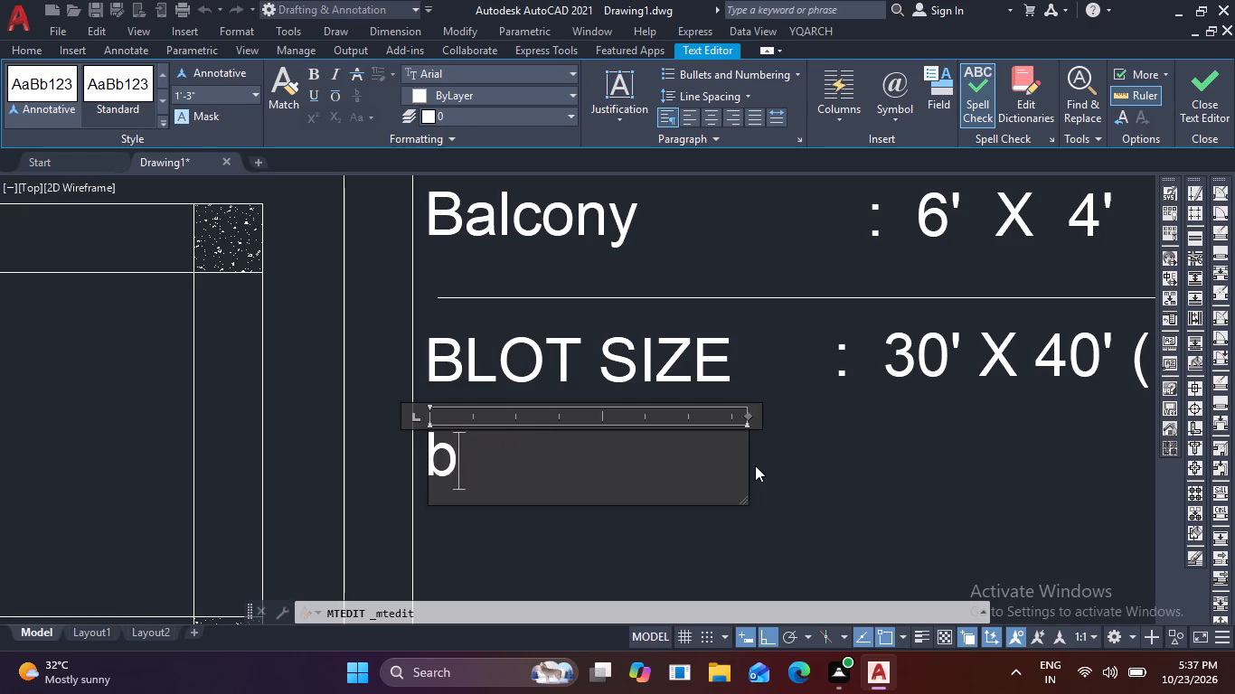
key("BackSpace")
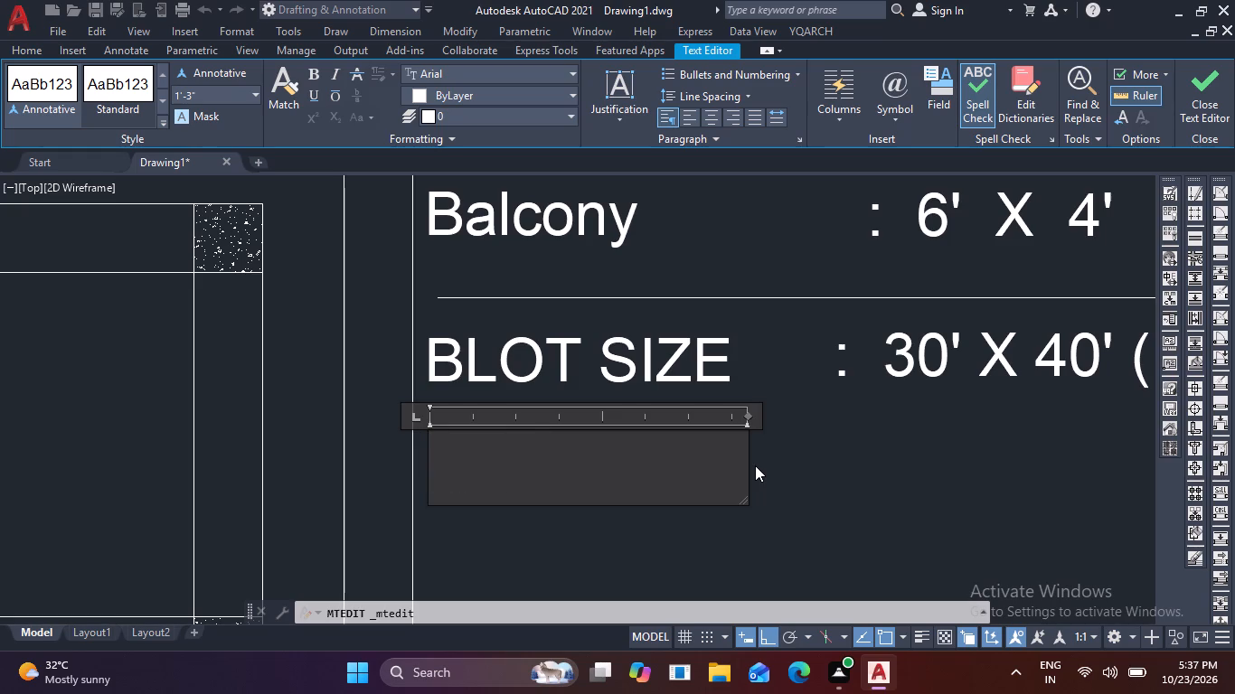
Enter BUILT-UP AREA in capitals as the text of the emptied label below BLOT SIZE.
key("b")
key("u")
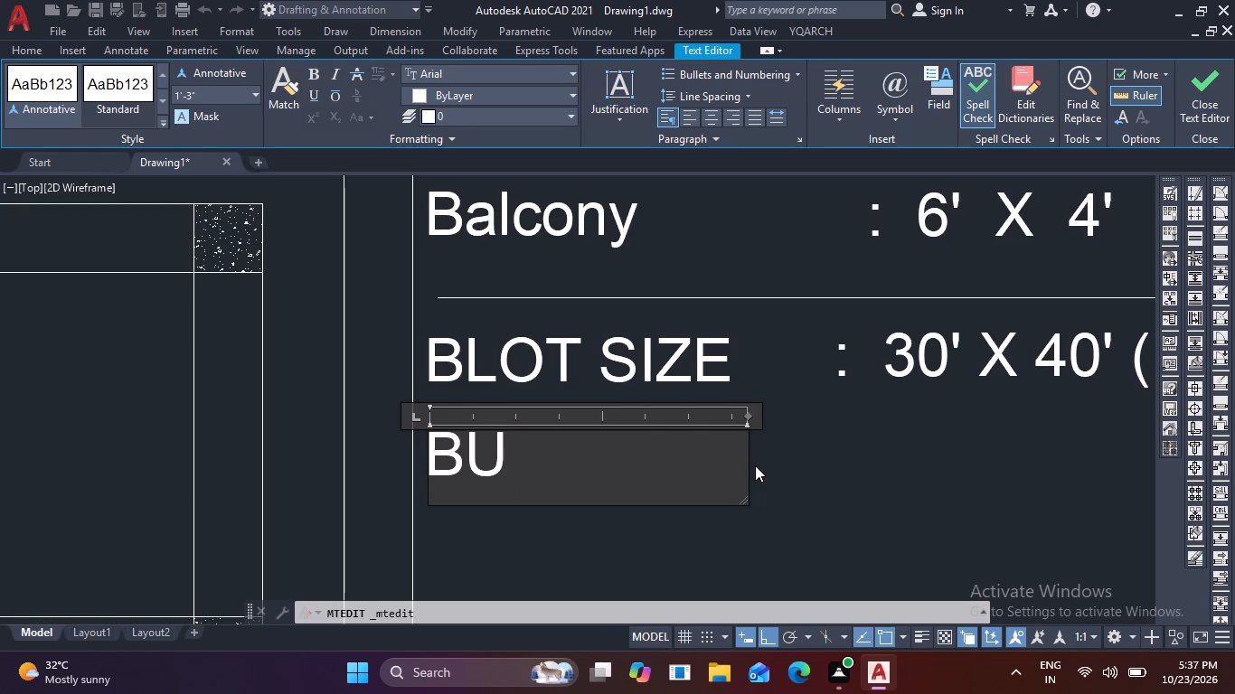
type("IL")
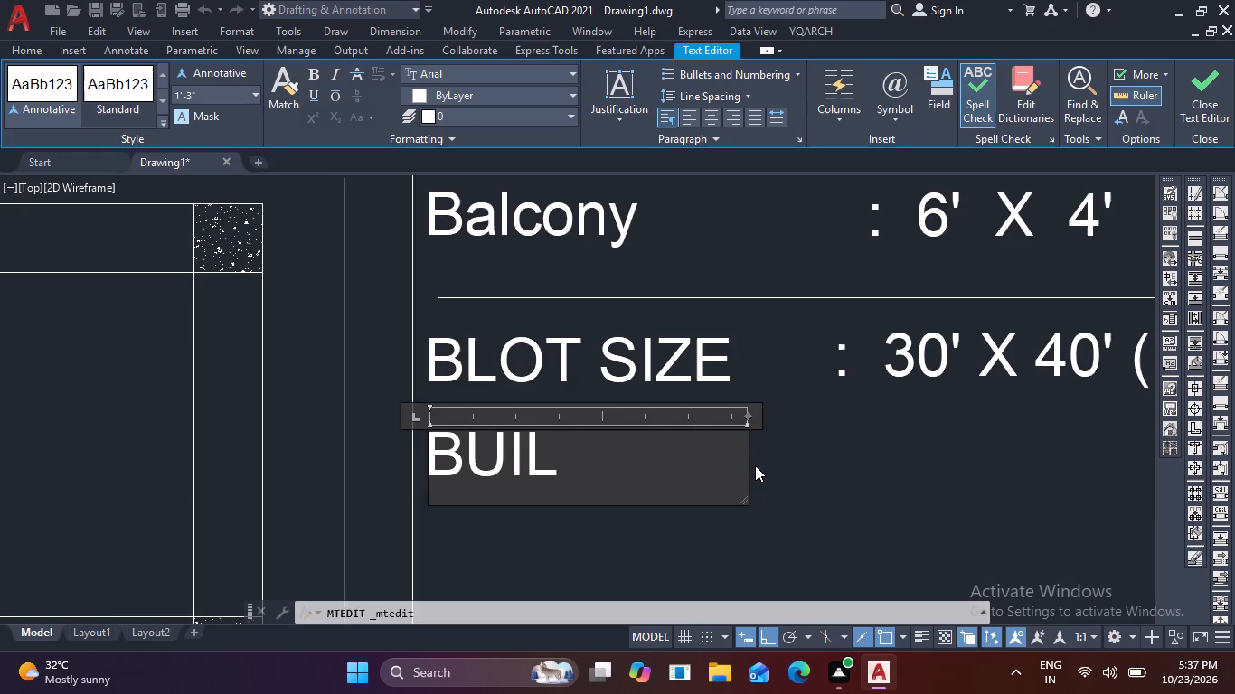
key("t")
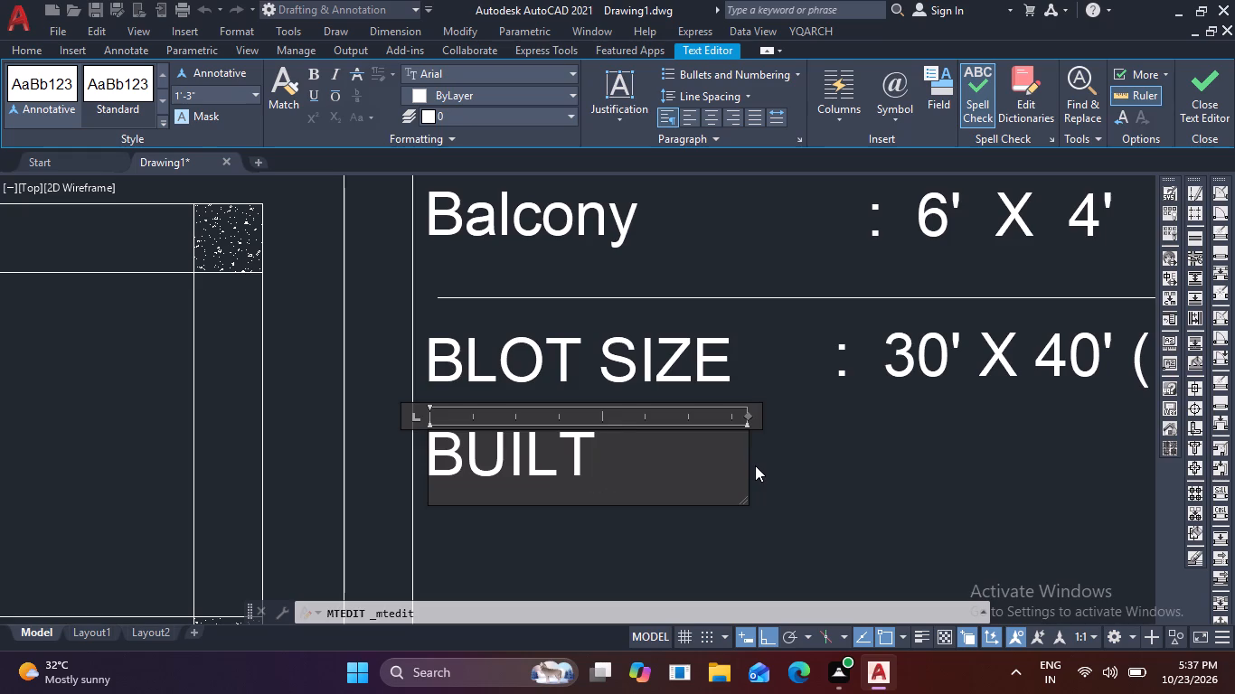
key("minus")
type("UP")
key("space")
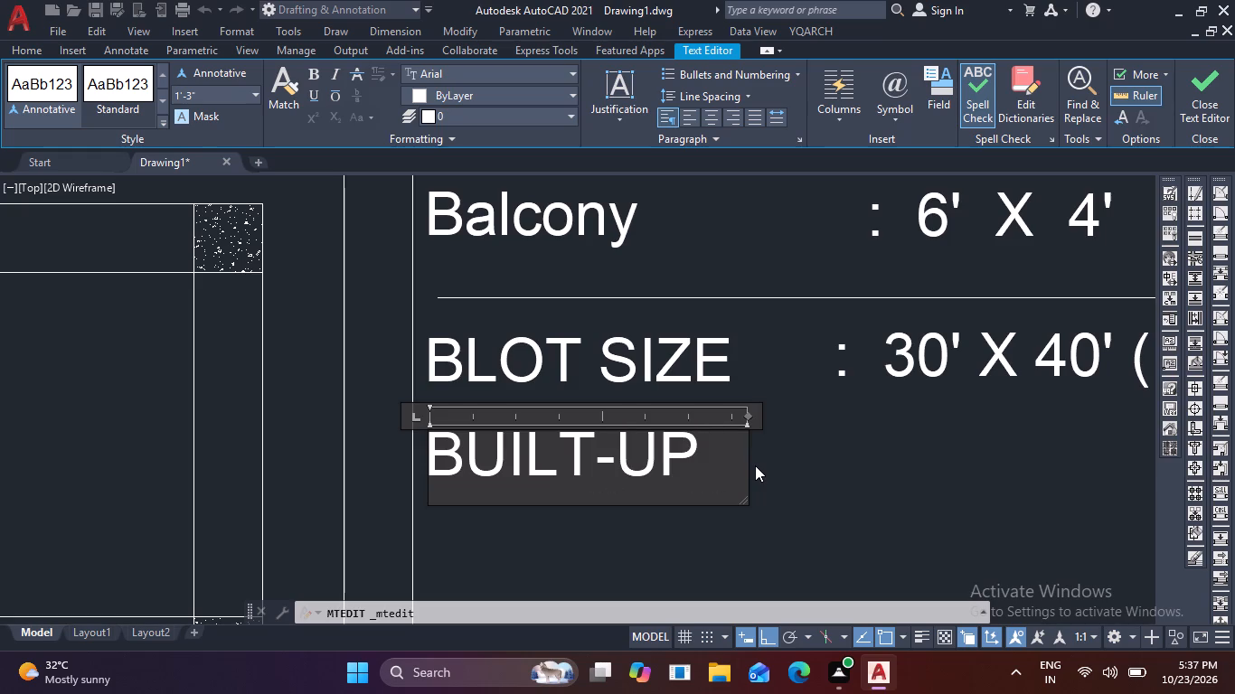
type("ARE")
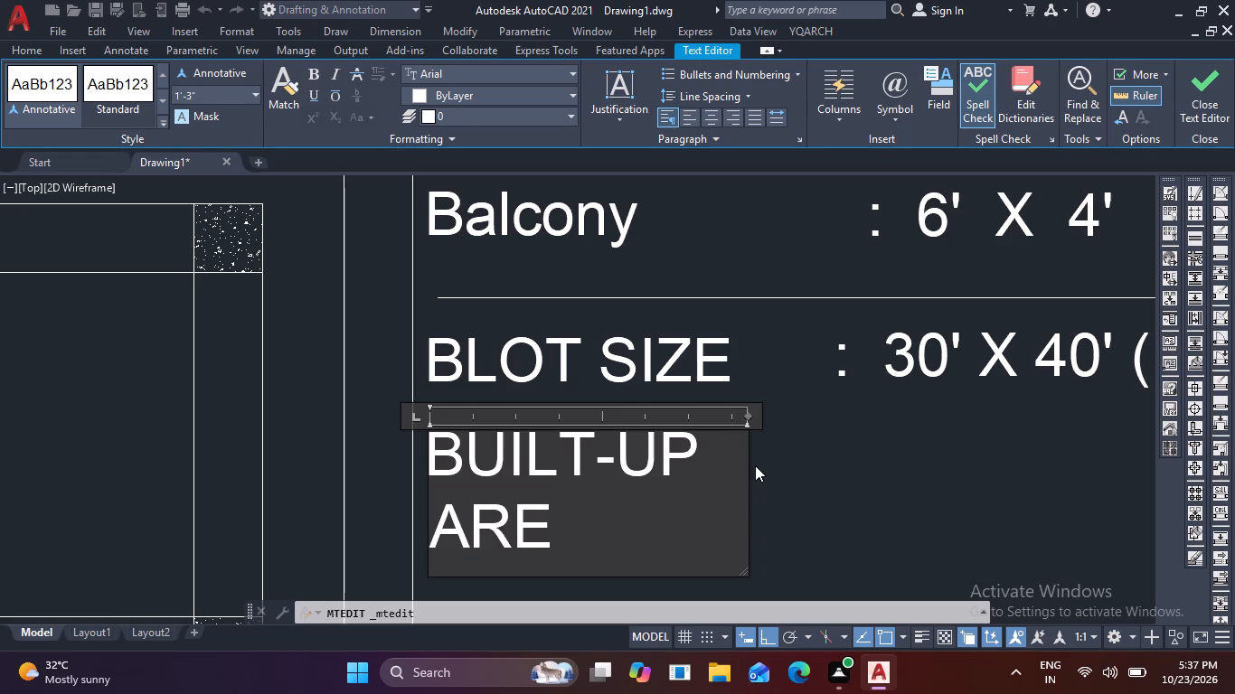
key("a")
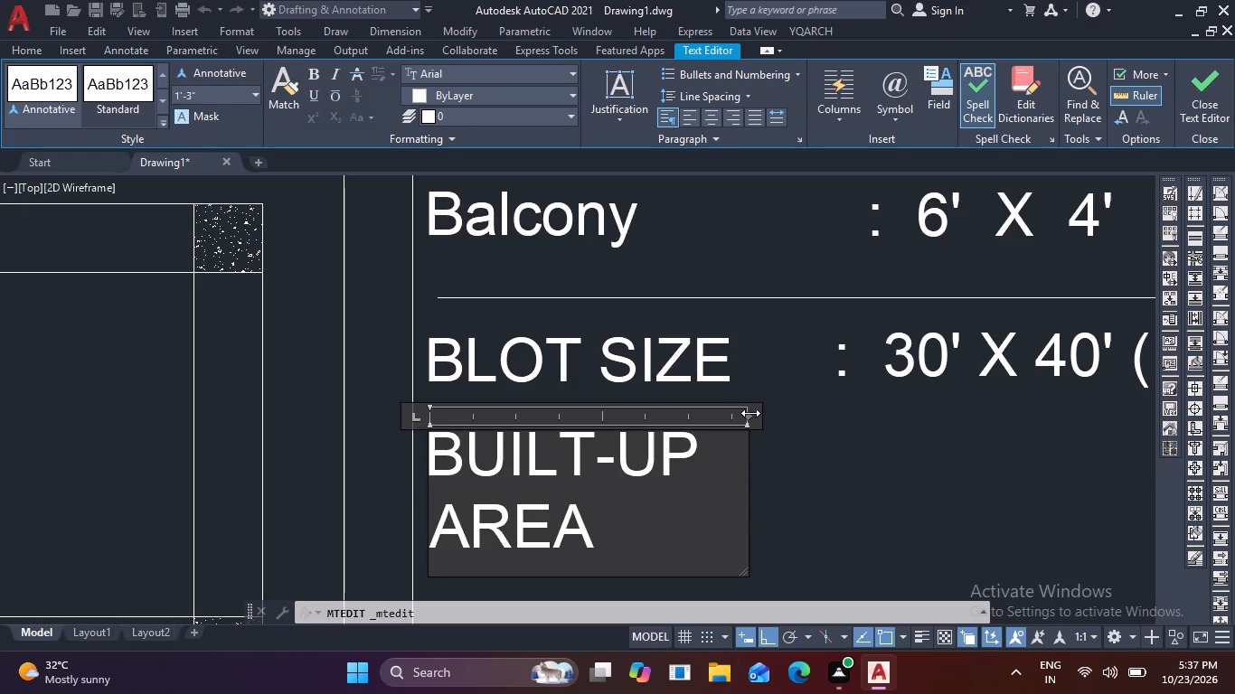
Widen the BUILT-UP AREA text frame to about 13'-3" so the label fits on one line.
left_click_drag(750, 413, 891, 394)
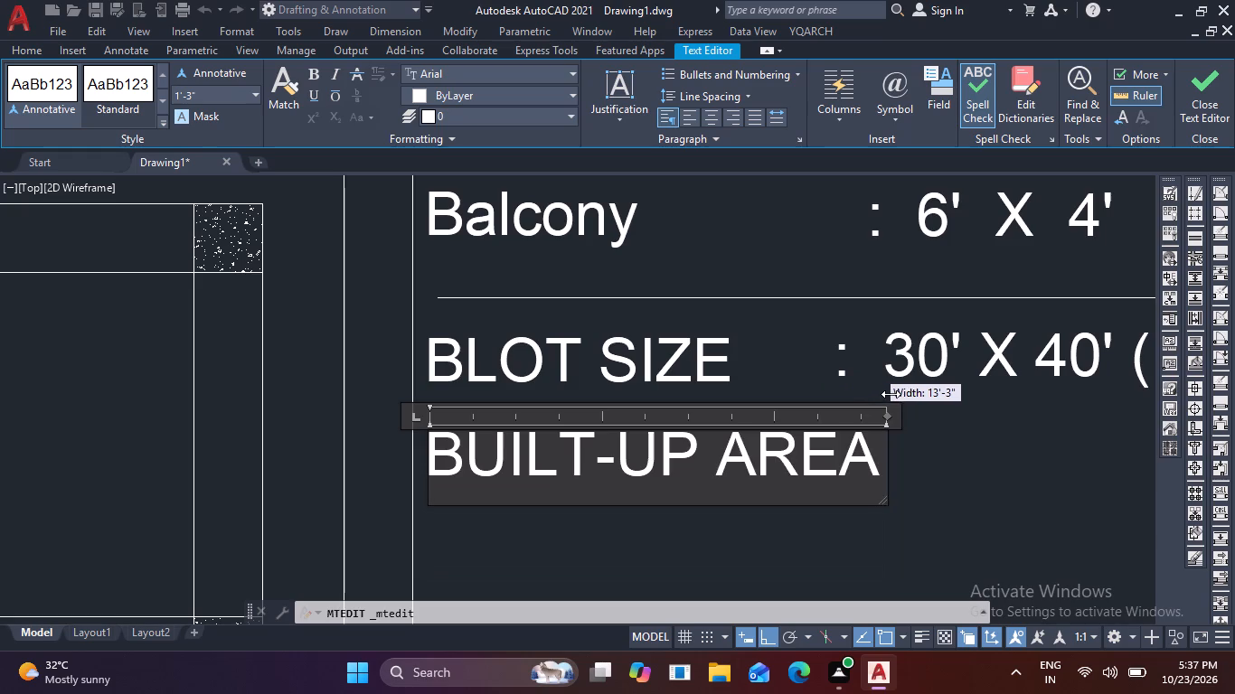
left_click_drag(891, 394, 892, 393)
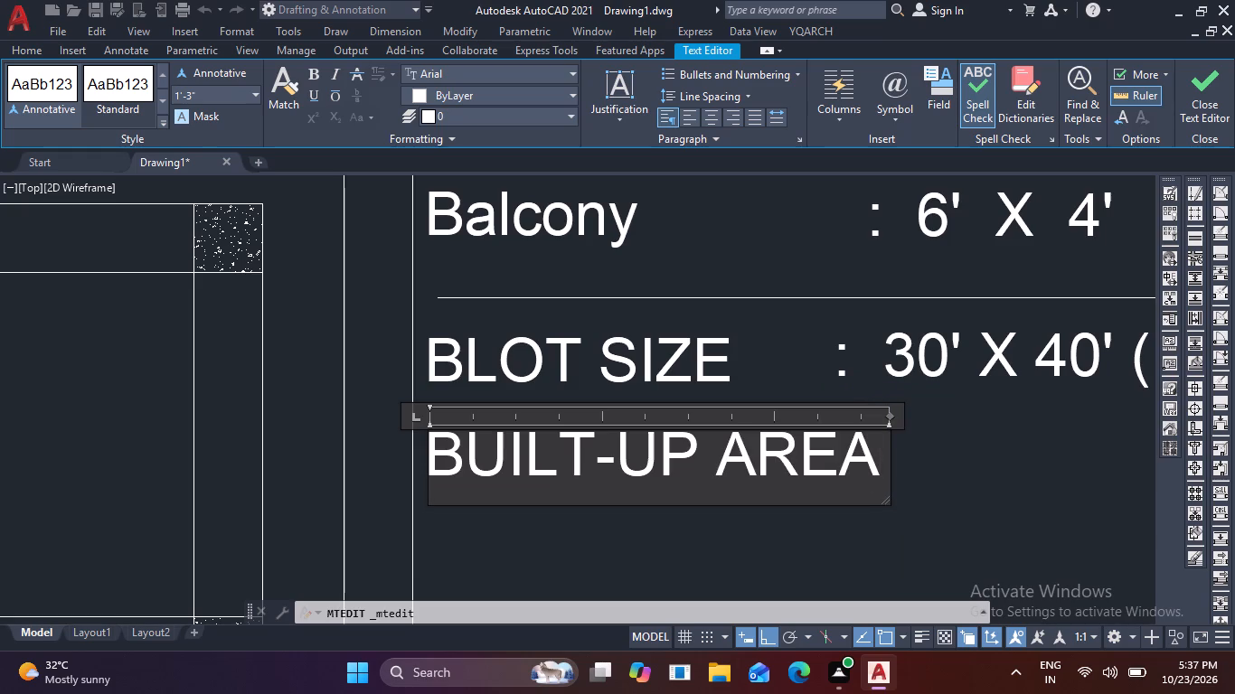
scroll(930, 441, "down", 2)
middle_click_drag(957, 433, 952, 435)
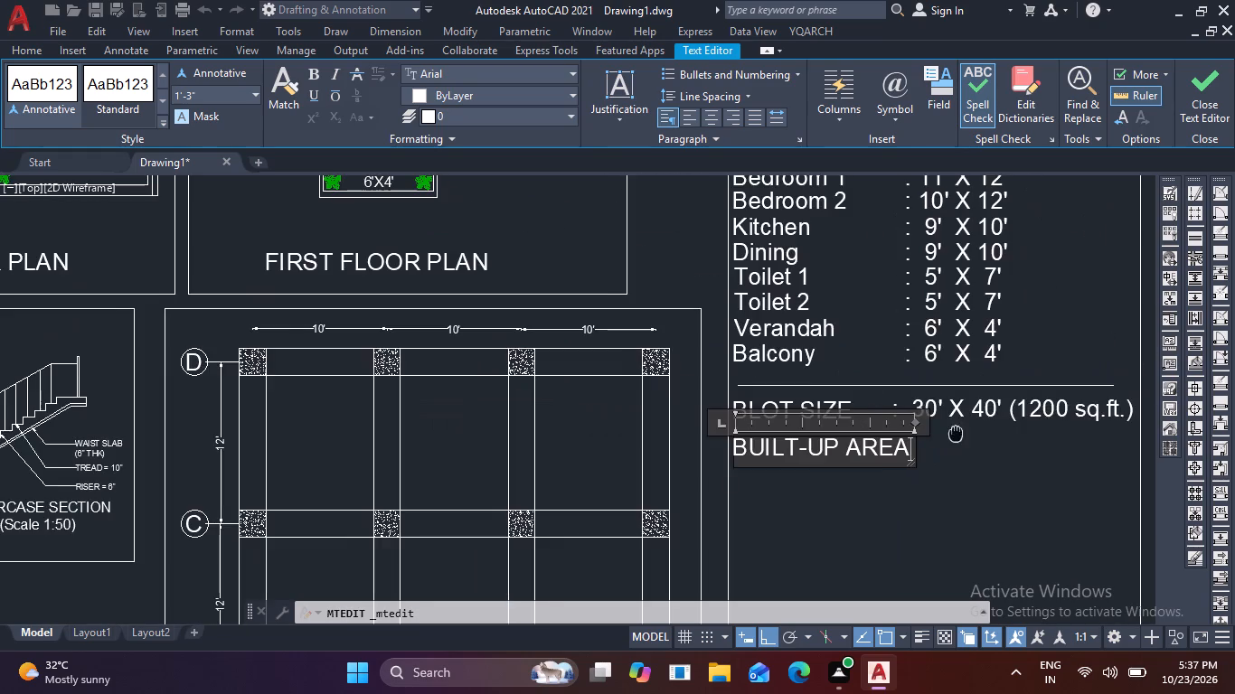
middle_click_drag(952, 435, 696, 387)
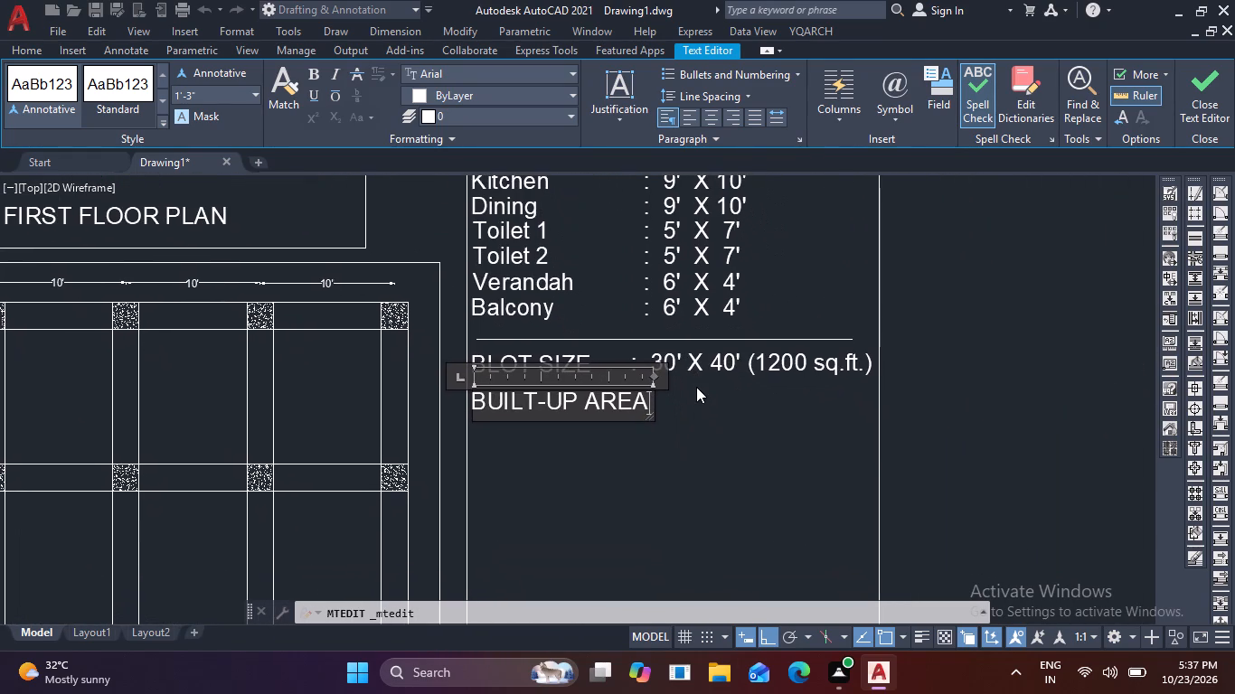
left_click(877, 392)
Stretch the ROOM SIZES box's right edge straight outward to leave more room beside the 30' X 40' (1200 sq.ft.) text.
scroll(892, 389, "down", 2)
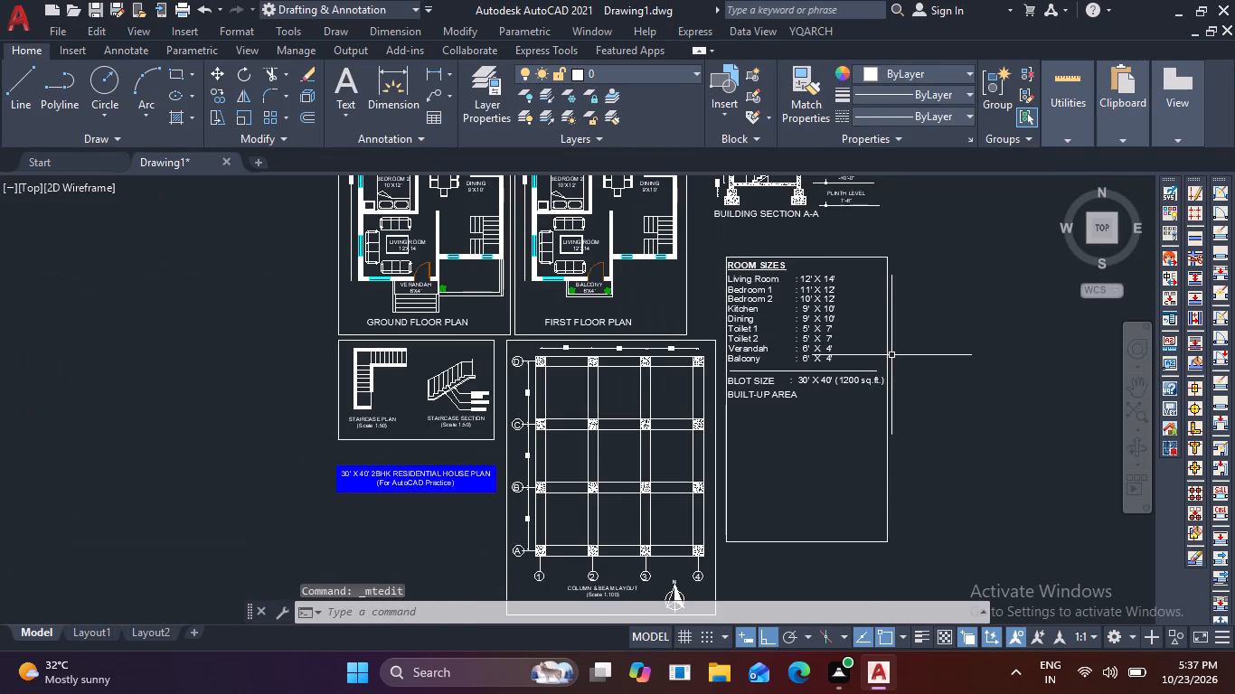
left_click(887, 354)
scroll(886, 368, "up", 2)
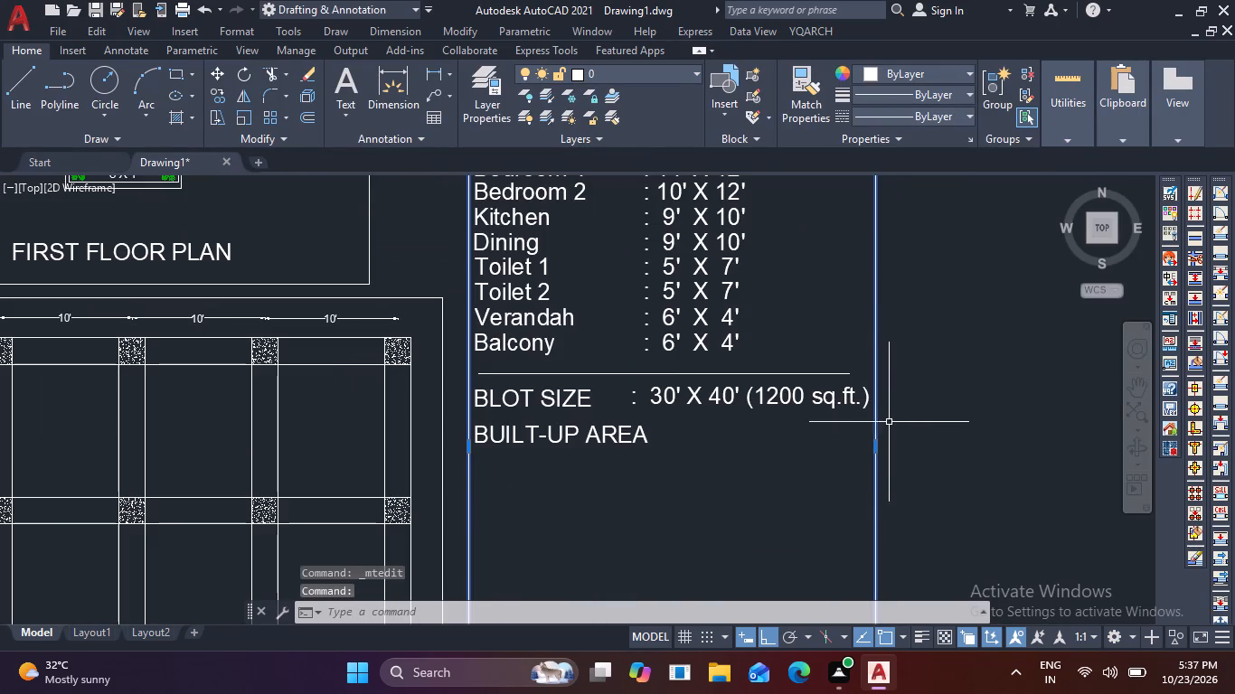
left_click(878, 443)
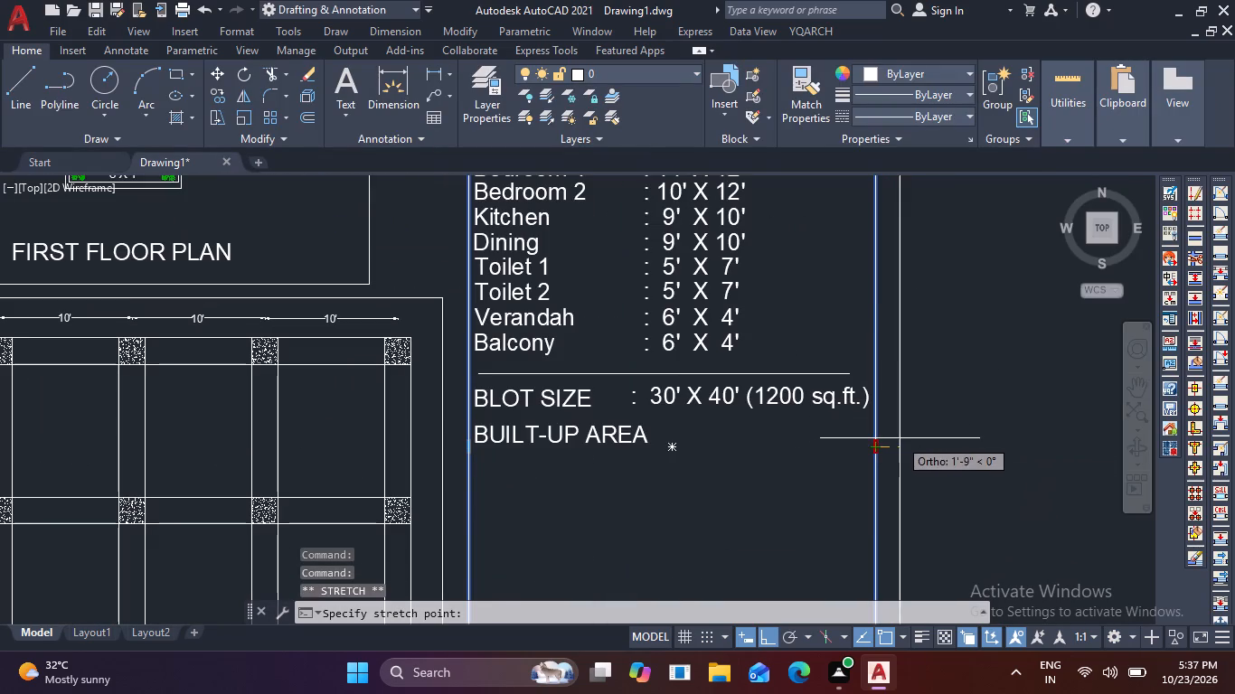
left_click(910, 436)
scroll(925, 430, "down", 2)
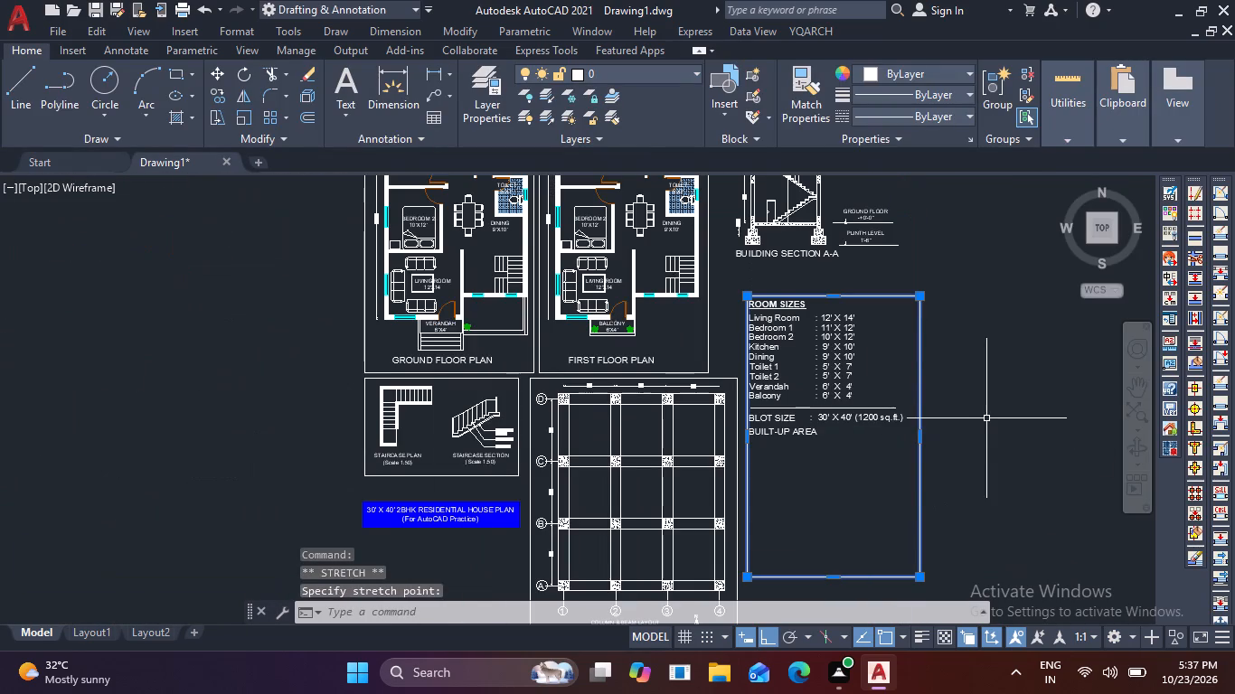
scroll(882, 444, "up", 2)
key("Escape")
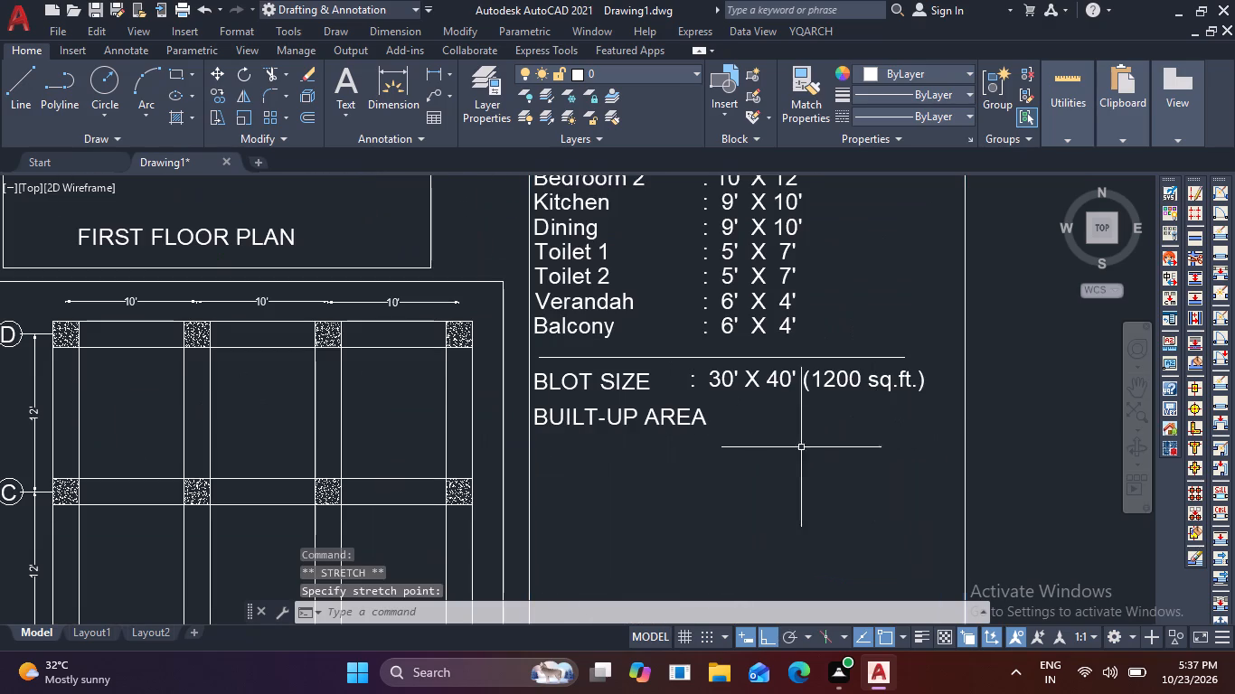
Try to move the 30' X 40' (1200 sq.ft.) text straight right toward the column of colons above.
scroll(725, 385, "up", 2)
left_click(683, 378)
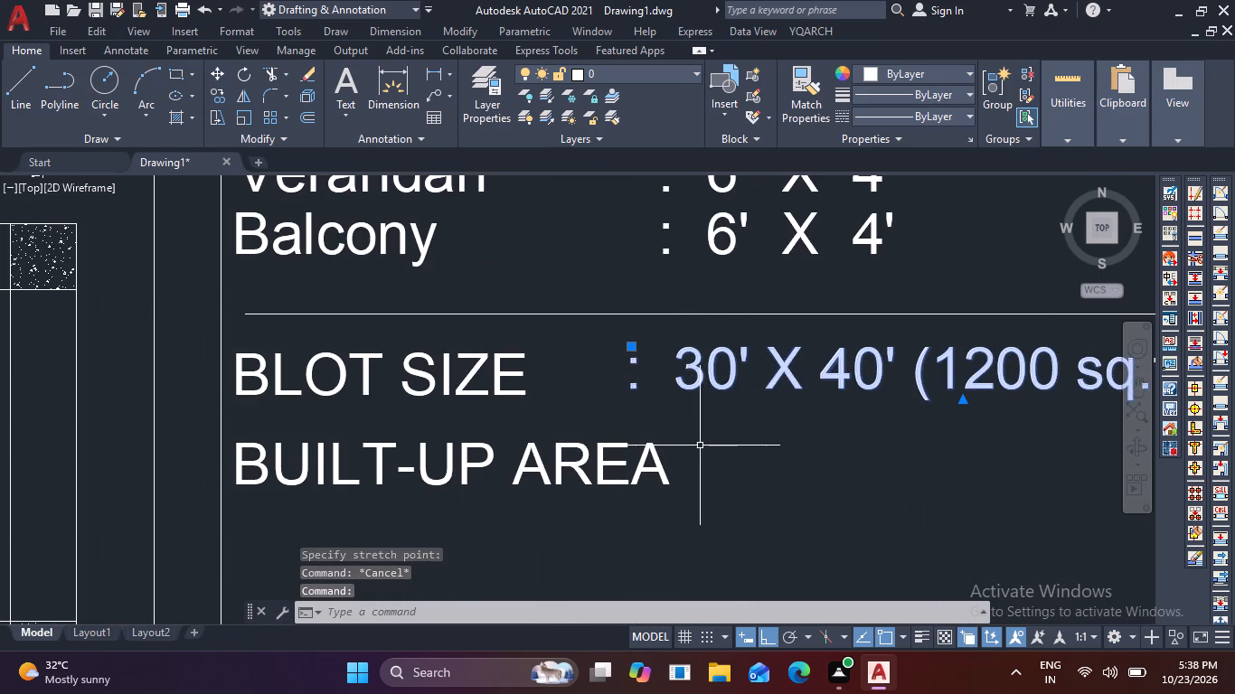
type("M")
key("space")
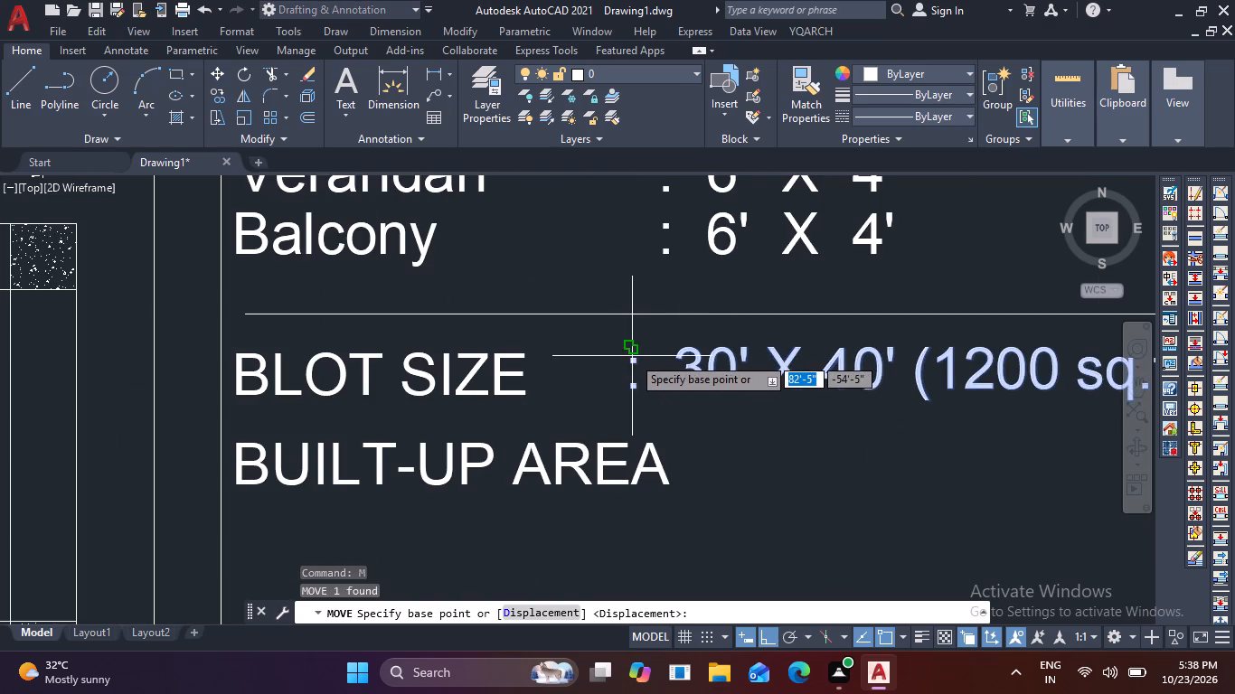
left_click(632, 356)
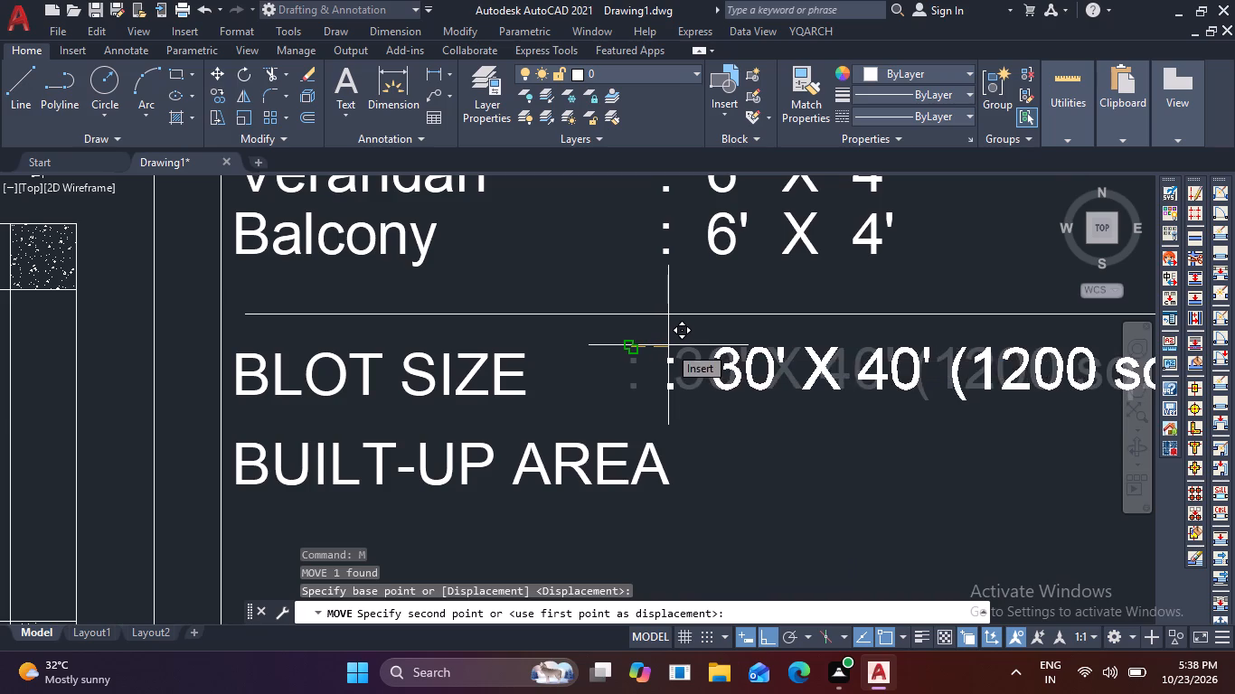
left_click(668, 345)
Move the 30' X 40' (1200 sq.ft.) text straight right about 1'-2" to align its colon with the rows above.
left_click(637, 371)
left_click(622, 367)
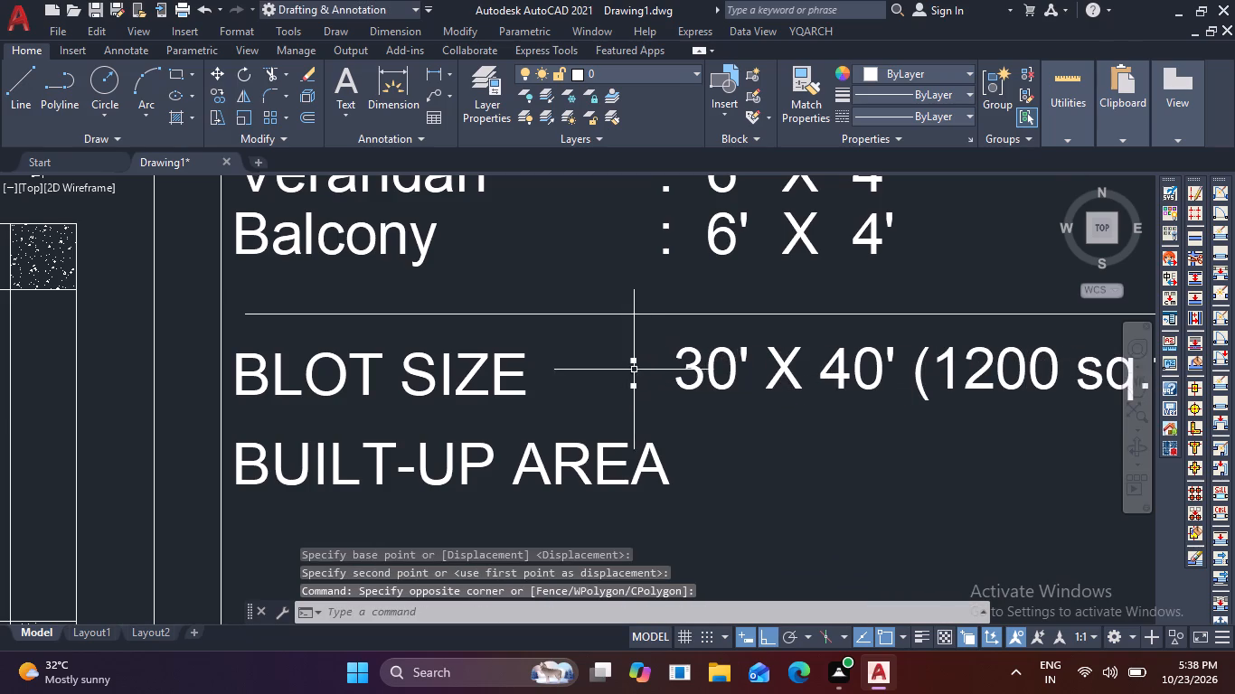
left_click(737, 387)
left_click_drag(688, 352, 663, 340)
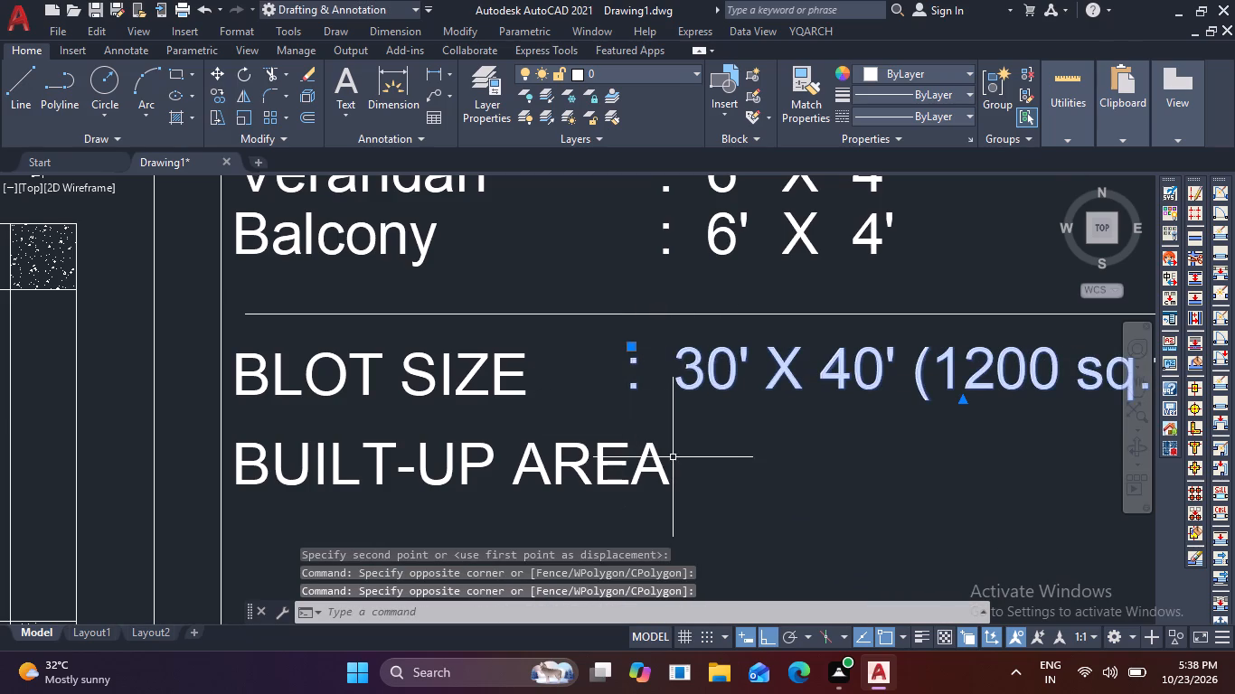
type("M")
key("space")
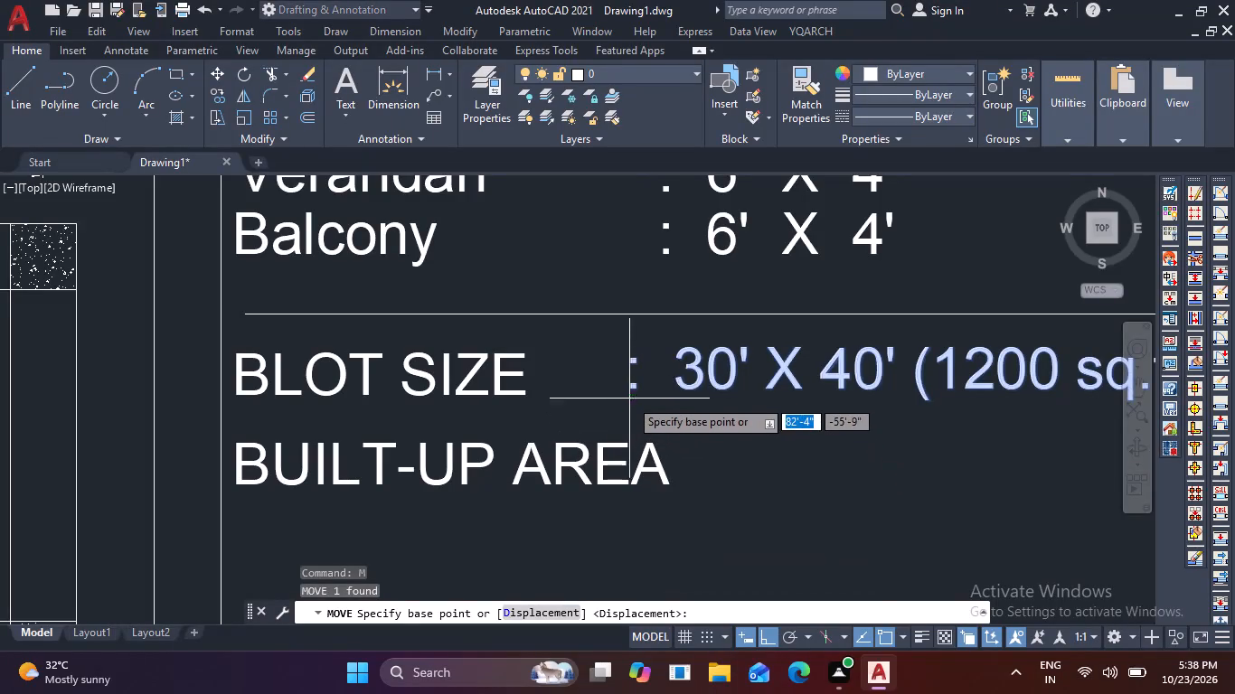
left_click(632, 384)
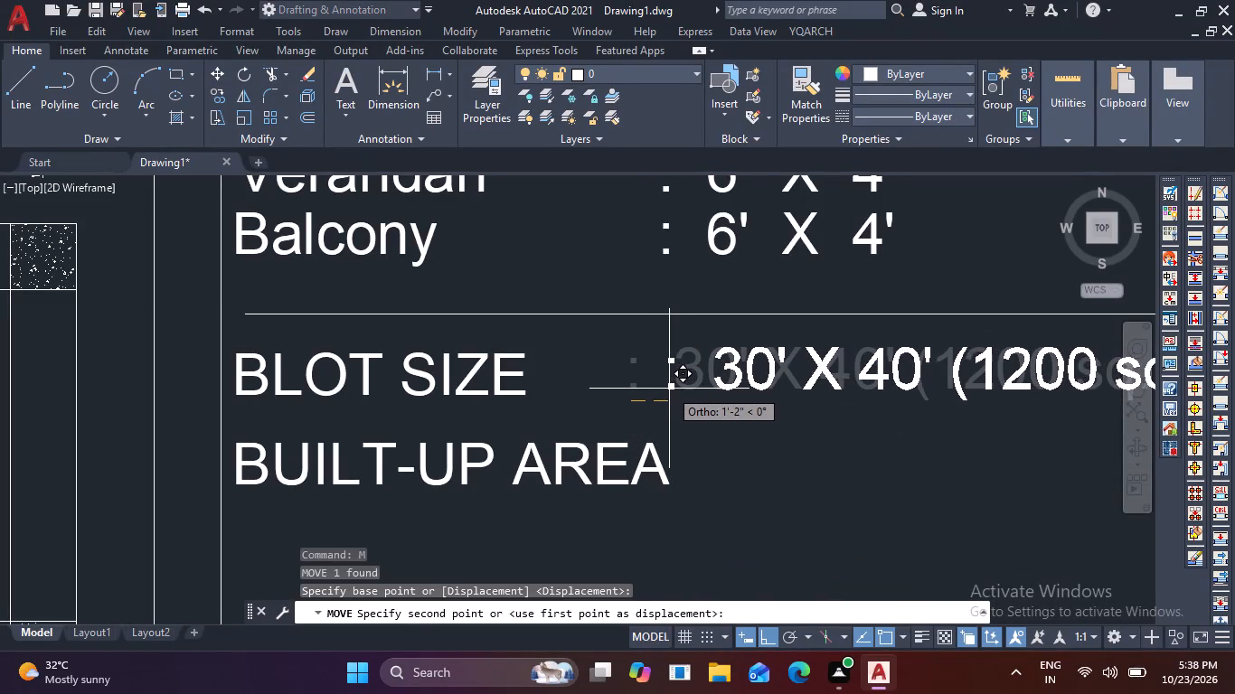
left_click(669, 389)
scroll(712, 401, "down", 2)
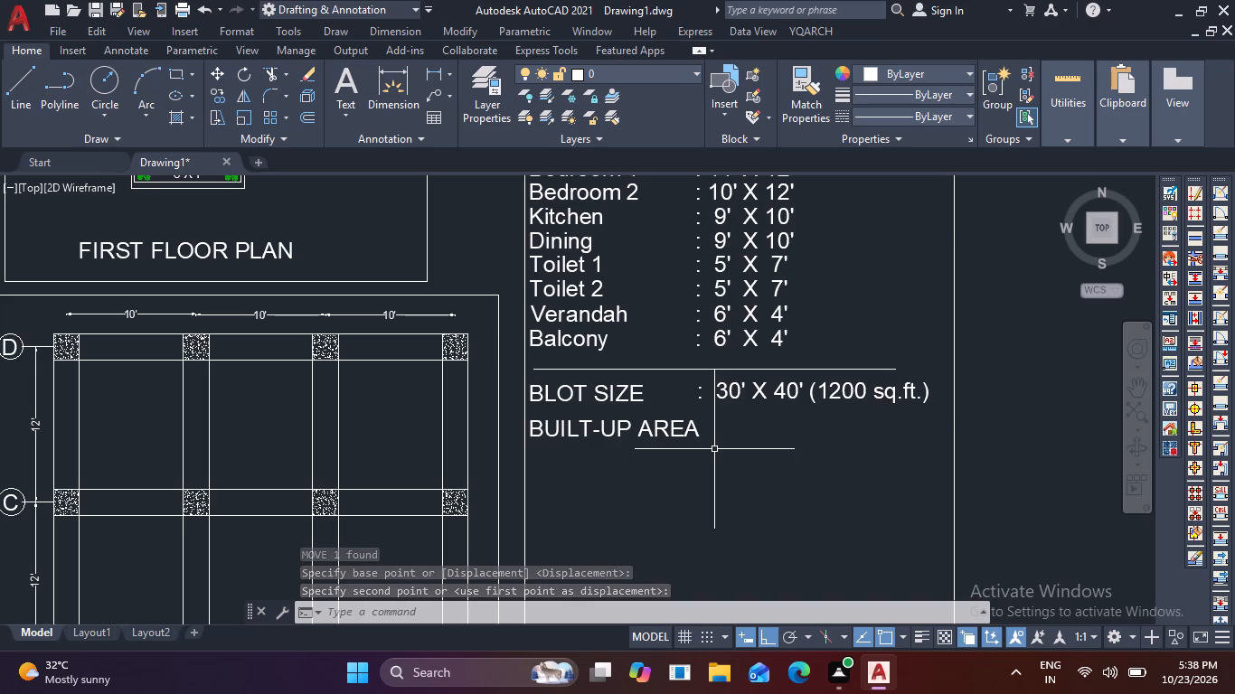
Copy the 30' X 40' (1200 sq.ft.) text straight down about 2'-7" to the BUILT-UP AREA row.
scroll(676, 412, "up", 2)
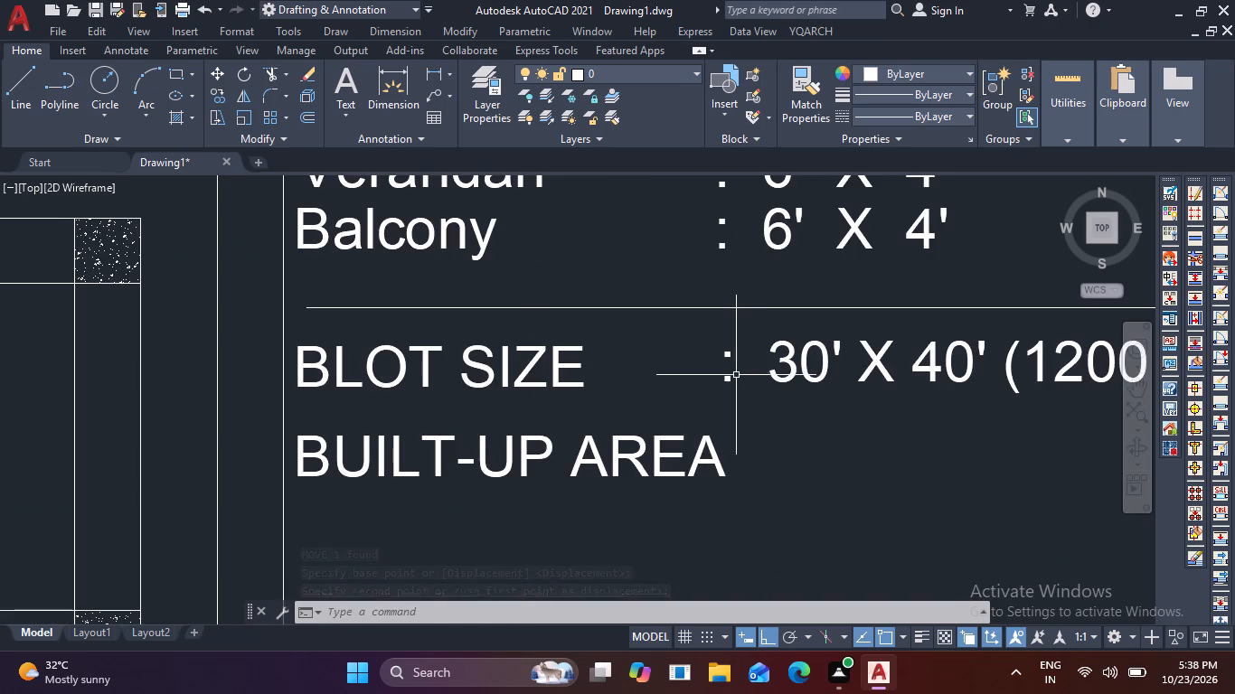
left_click(785, 375)
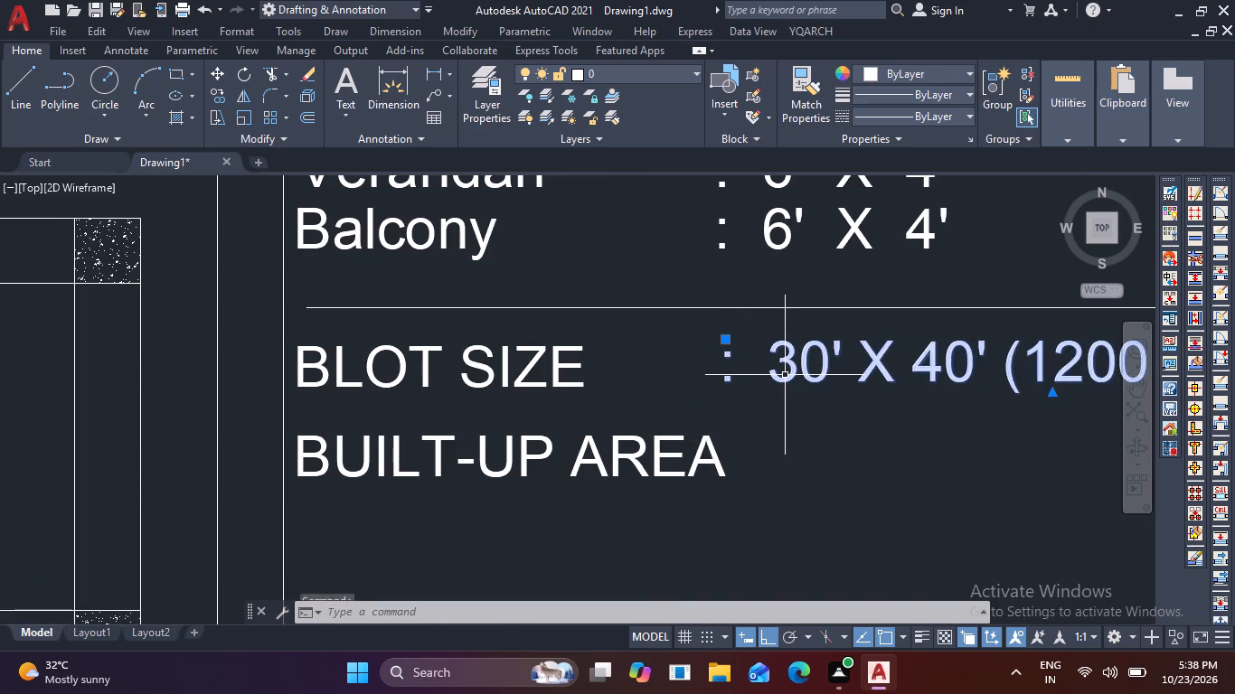
type("CO")
key("space")
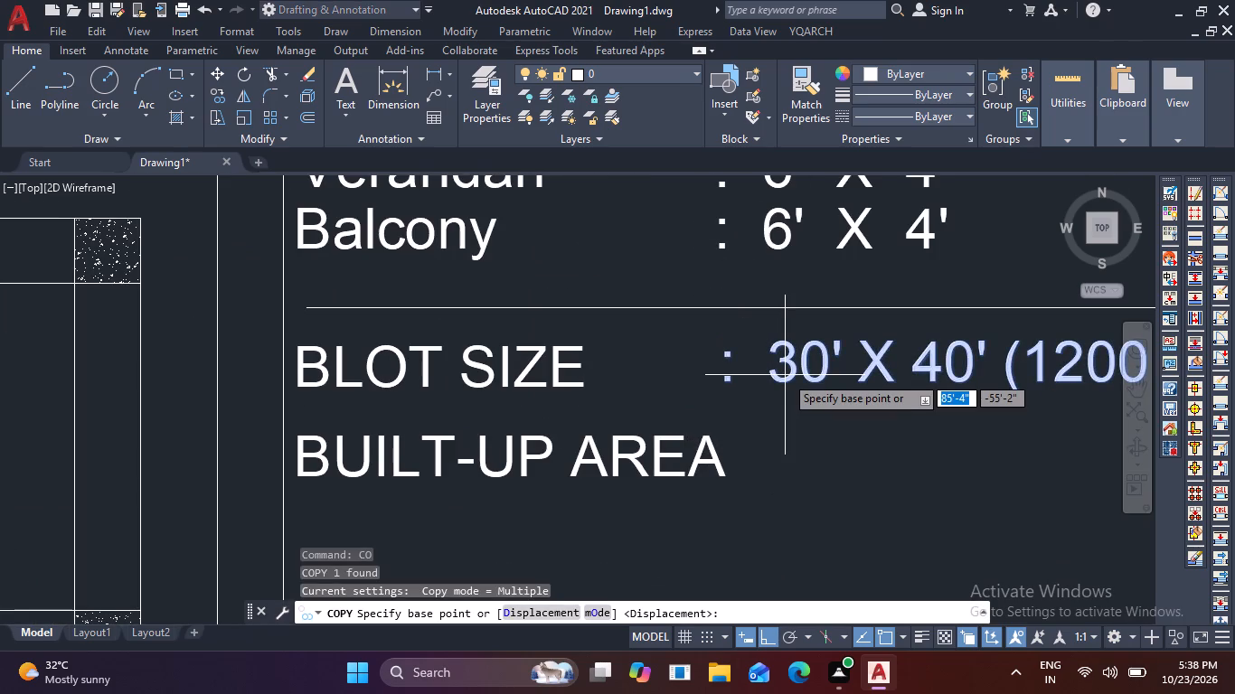
left_click(785, 375)
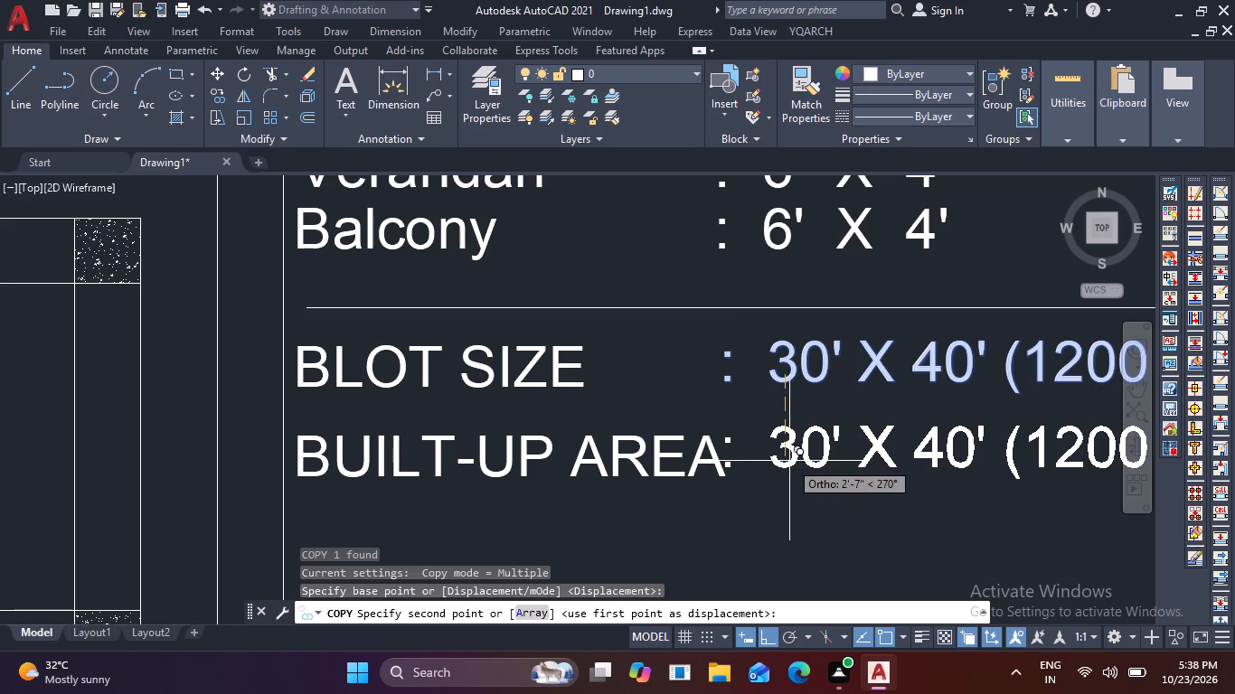
left_click(789, 461)
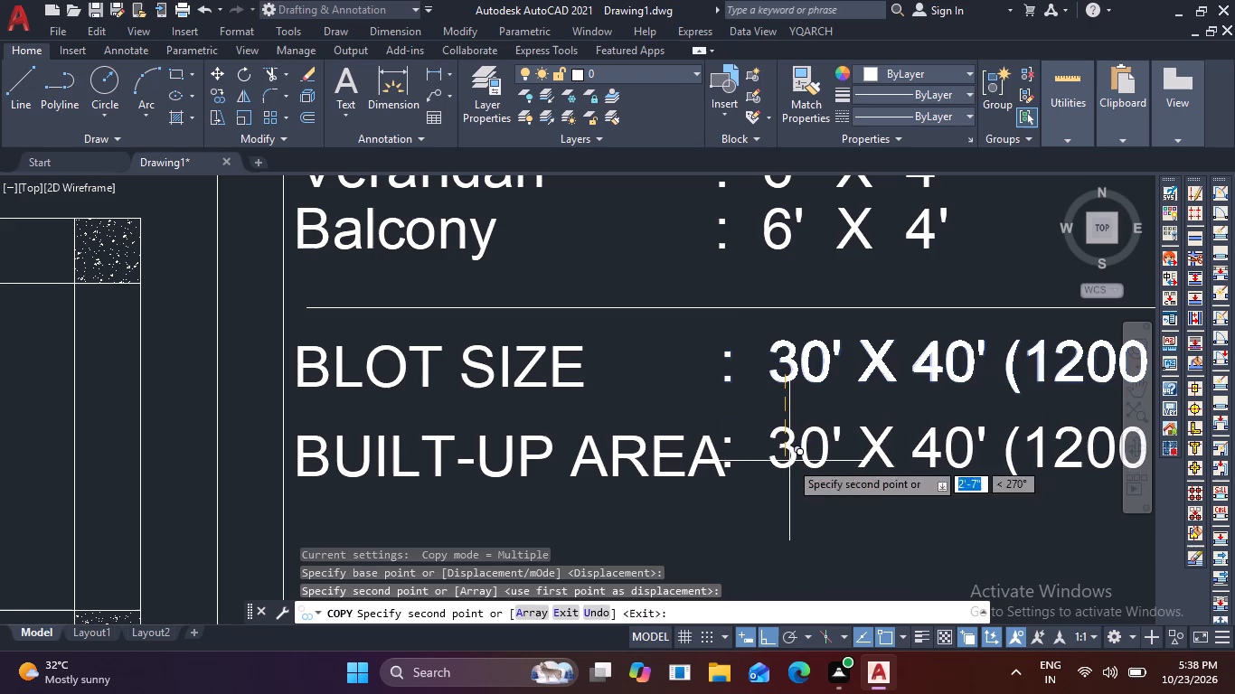
key("Escape")
Open the copied size text beside BUILT-UP AREA for editing and clear everything after its colon.
scroll(844, 492, "down", 2)
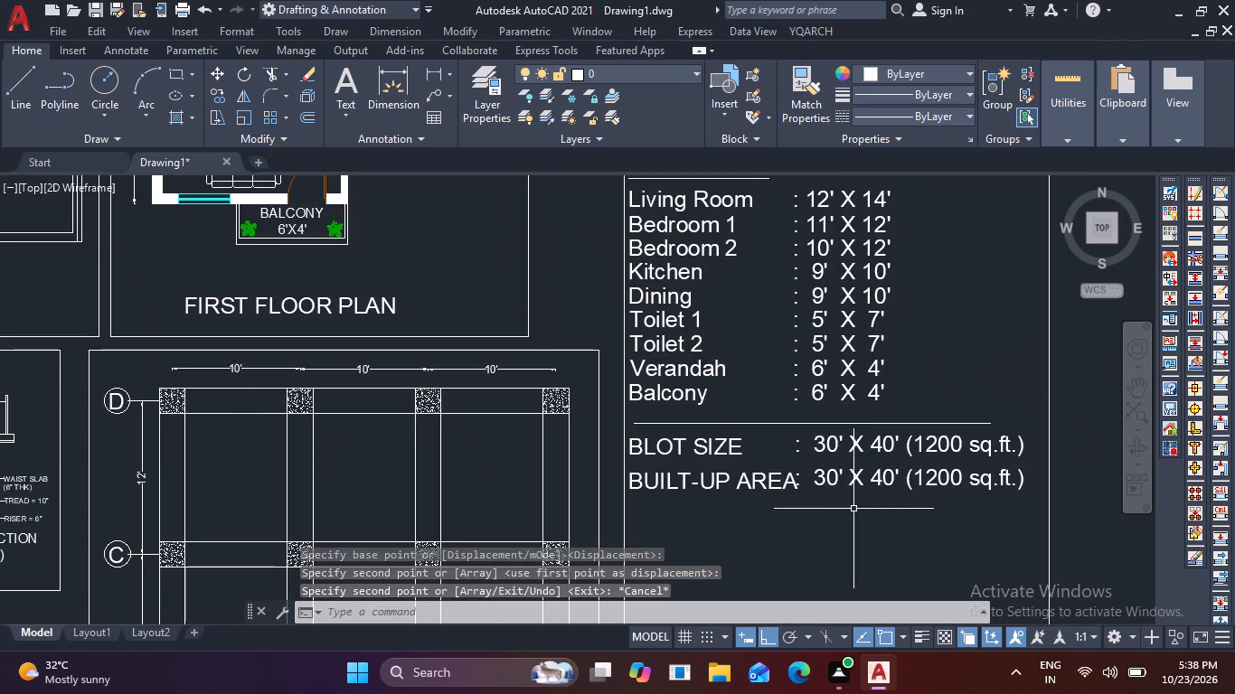
middle_click_drag(856, 509, 648, 454)
double_click(704, 427)
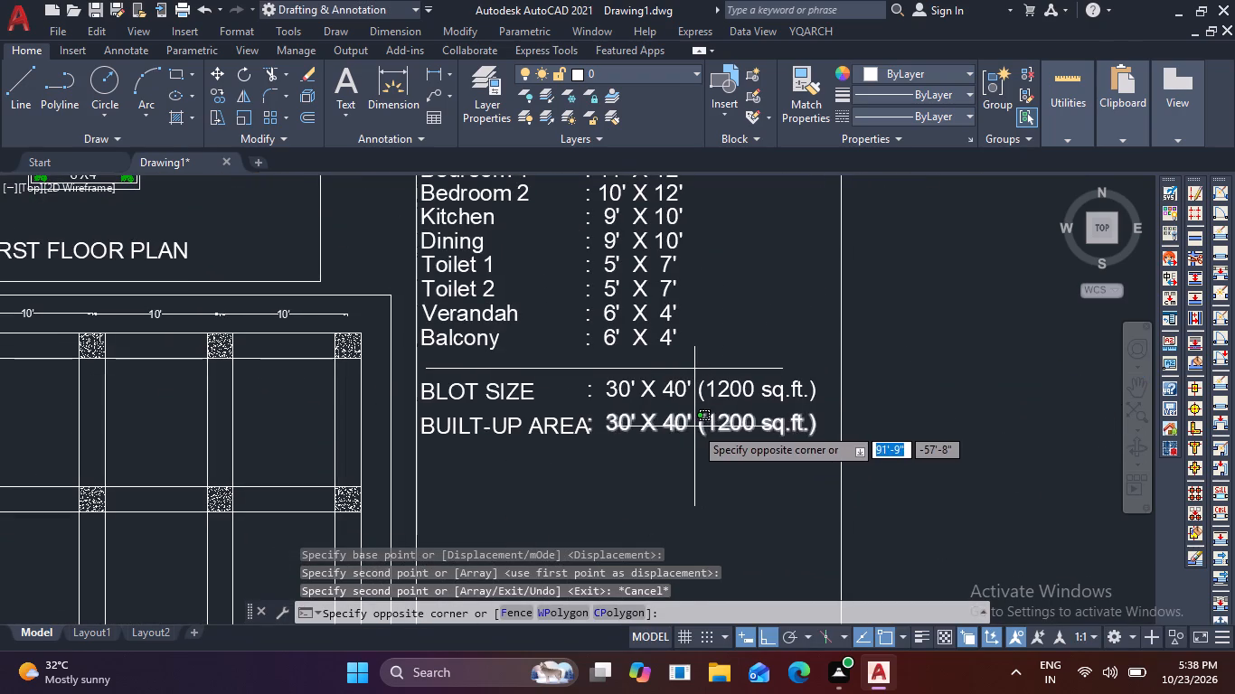
double_click(694, 426)
double_click(812, 427)
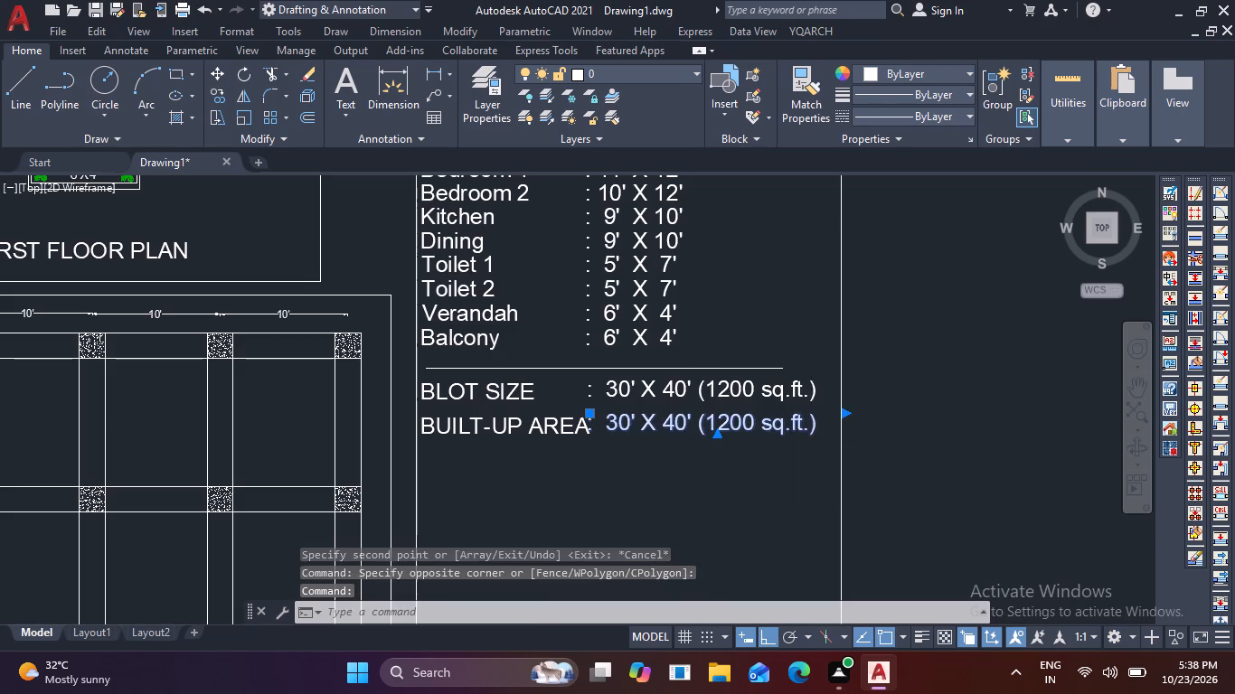
left_click(825, 426)
key("BackSpace")
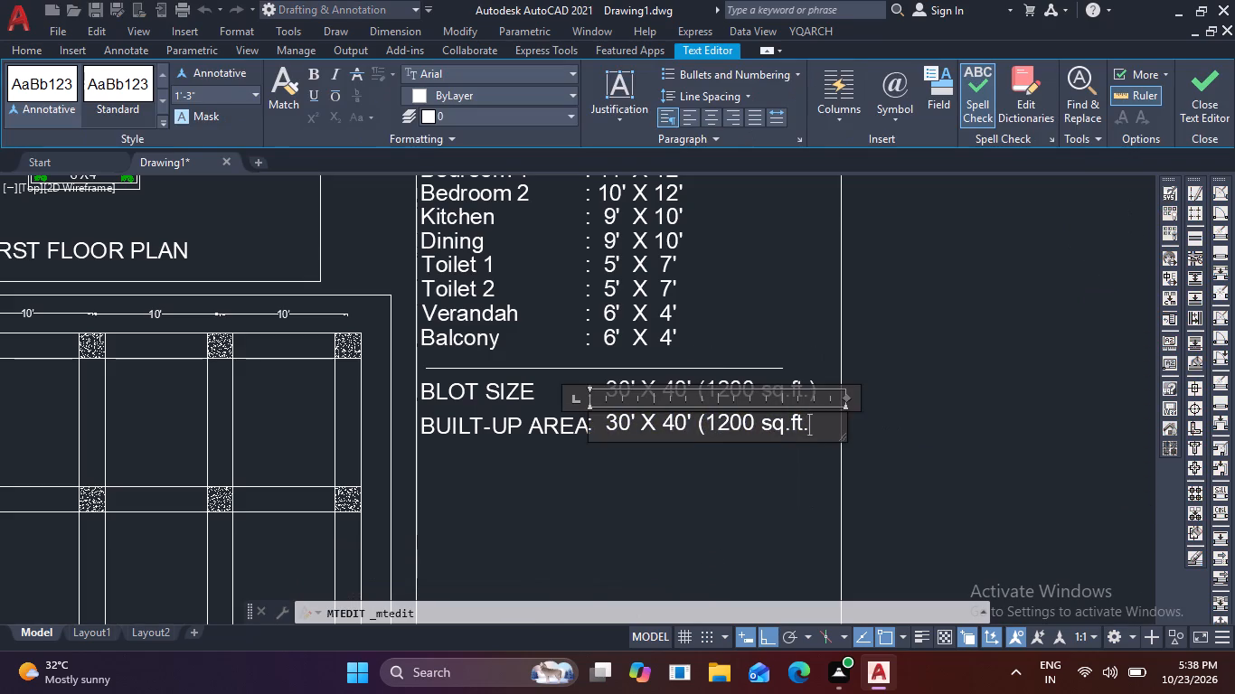
key("BackSpace")
key("BackSpace")
key("BackSpace")
key("BackSpace")
key("BackSpace")
key("BackSpace")
key("BackSpace")
key("BackSpace")
key("BackSpace")
key("BackSpace")
key("BackSpace")
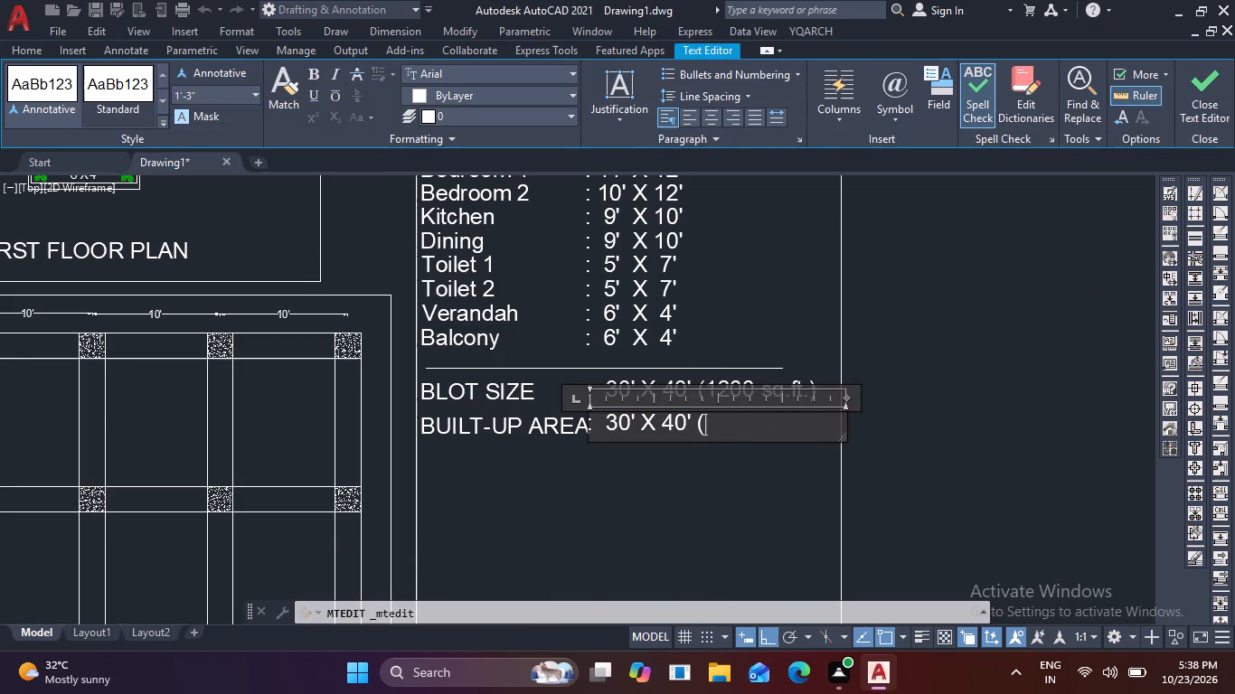
key("BackSpace")
key("BackSpace")
key("BackSpace")
key("BackSpace")
key("BackSpace")
key("BackSpace")
key("BackSpace")
key("BackSpace")
key("BackSpace")
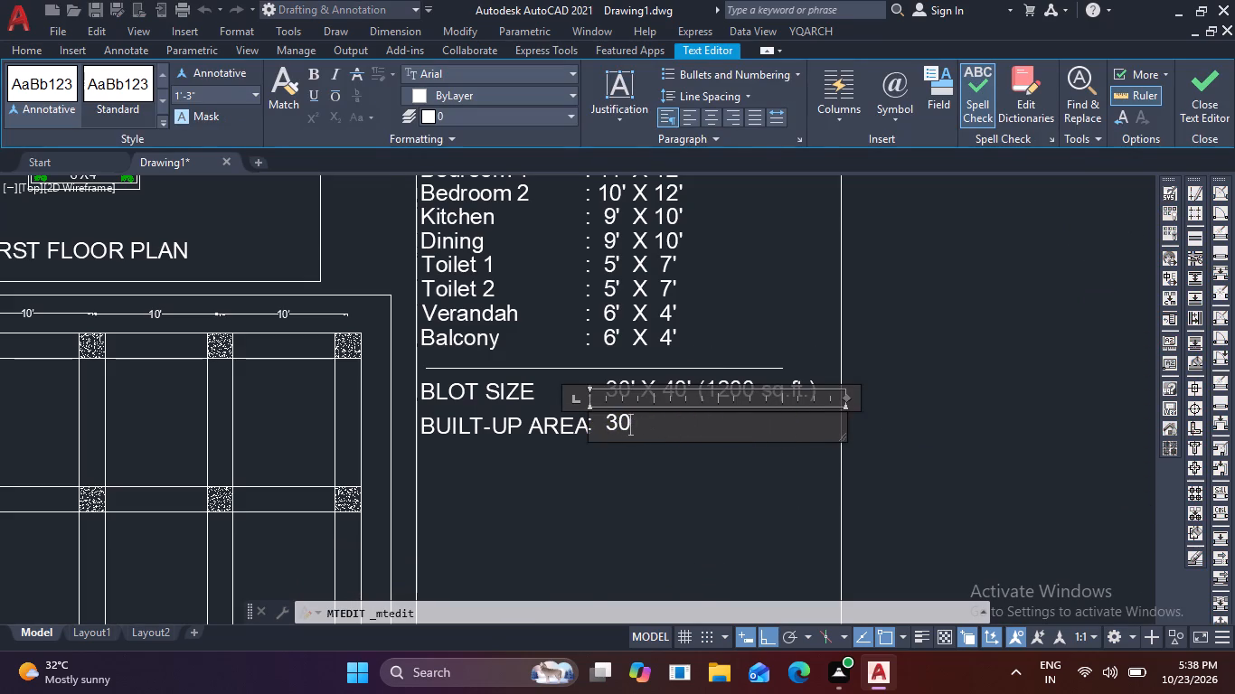
key("BackSpace")
key("BackSpace")
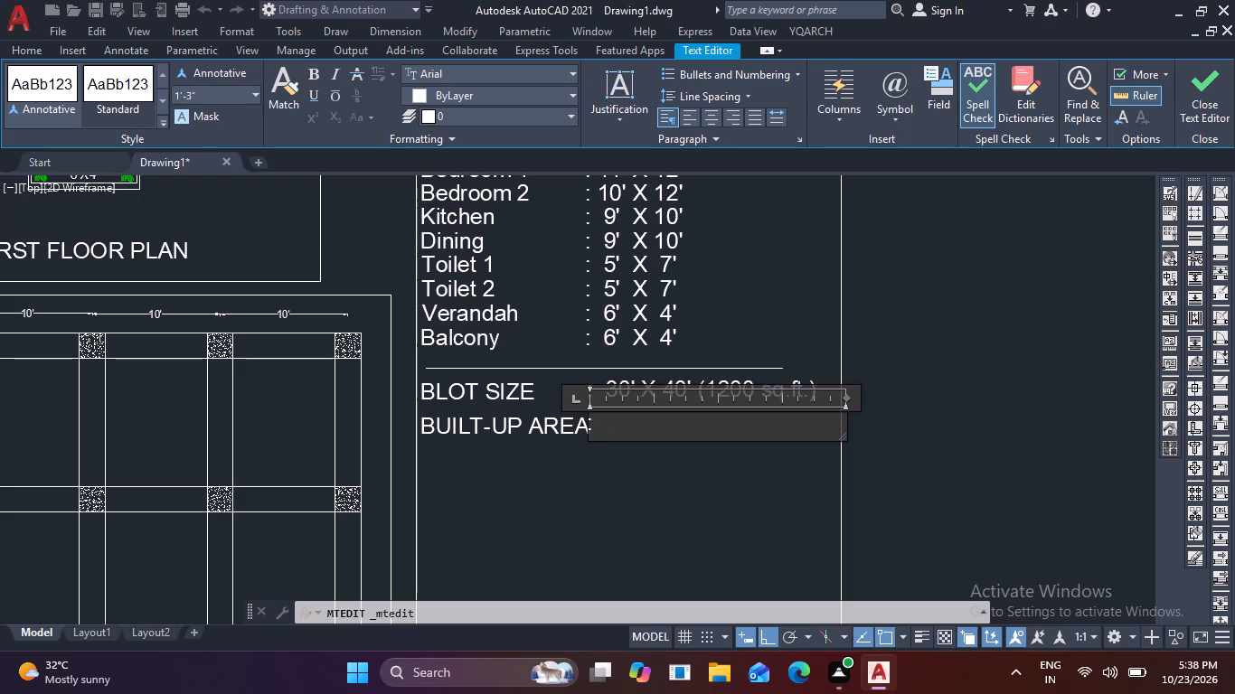
Enter 960 sq.ft (per floor) after the colon in the open text beside BUILT-UP AREA.
key("9")
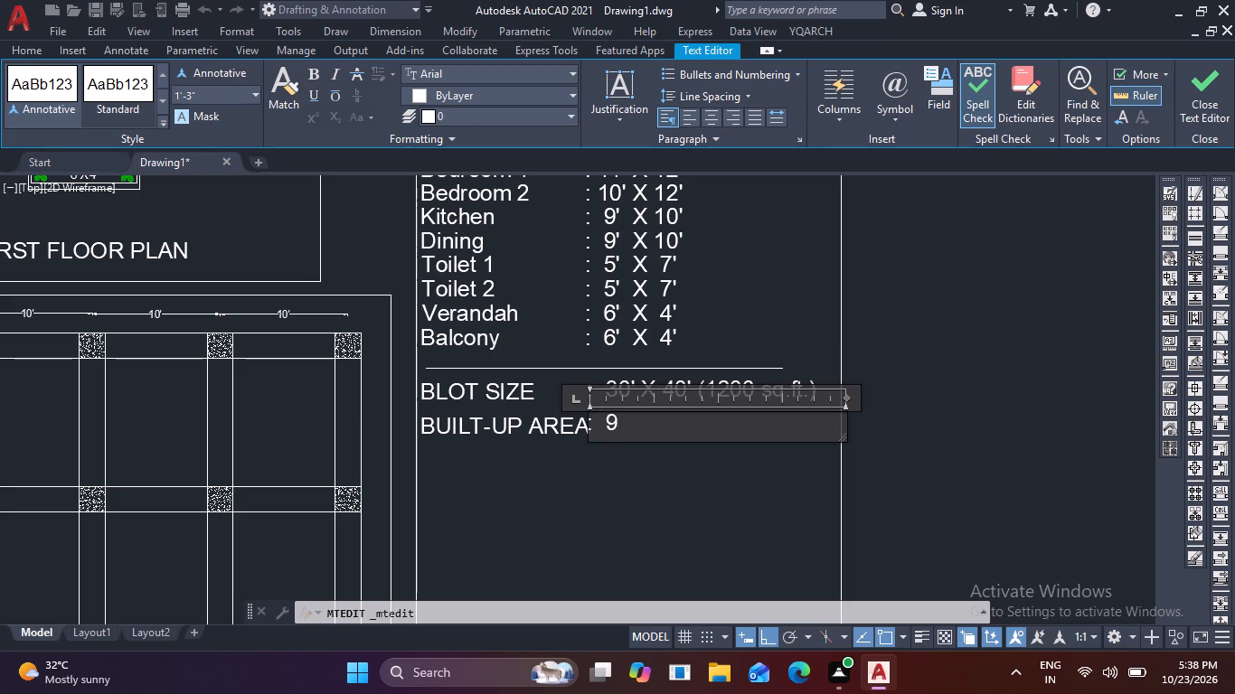
type("60")
key("space")
key("s")
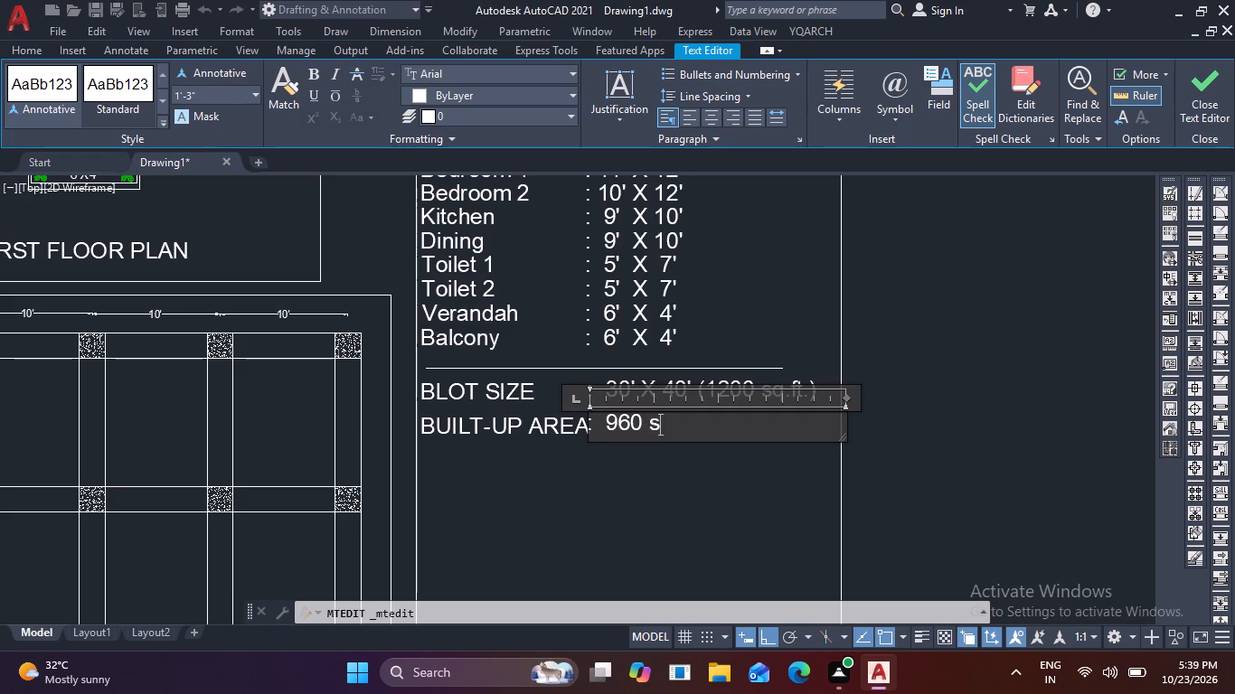
key("q")
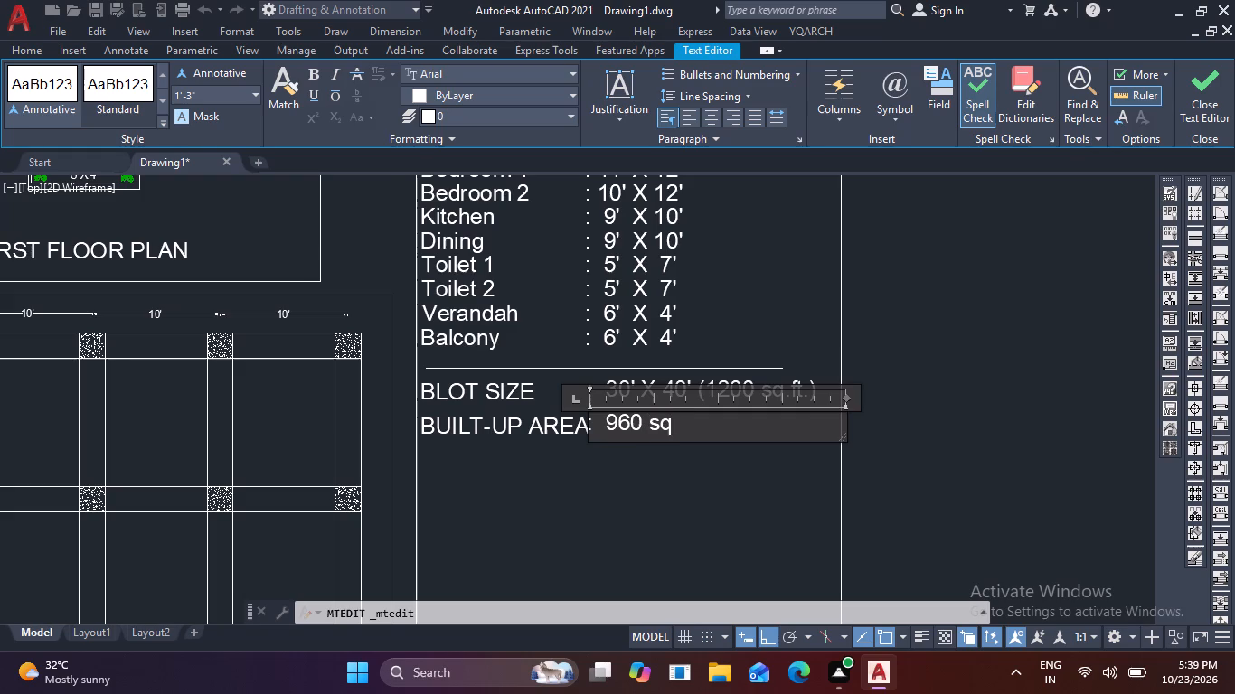
key("period")
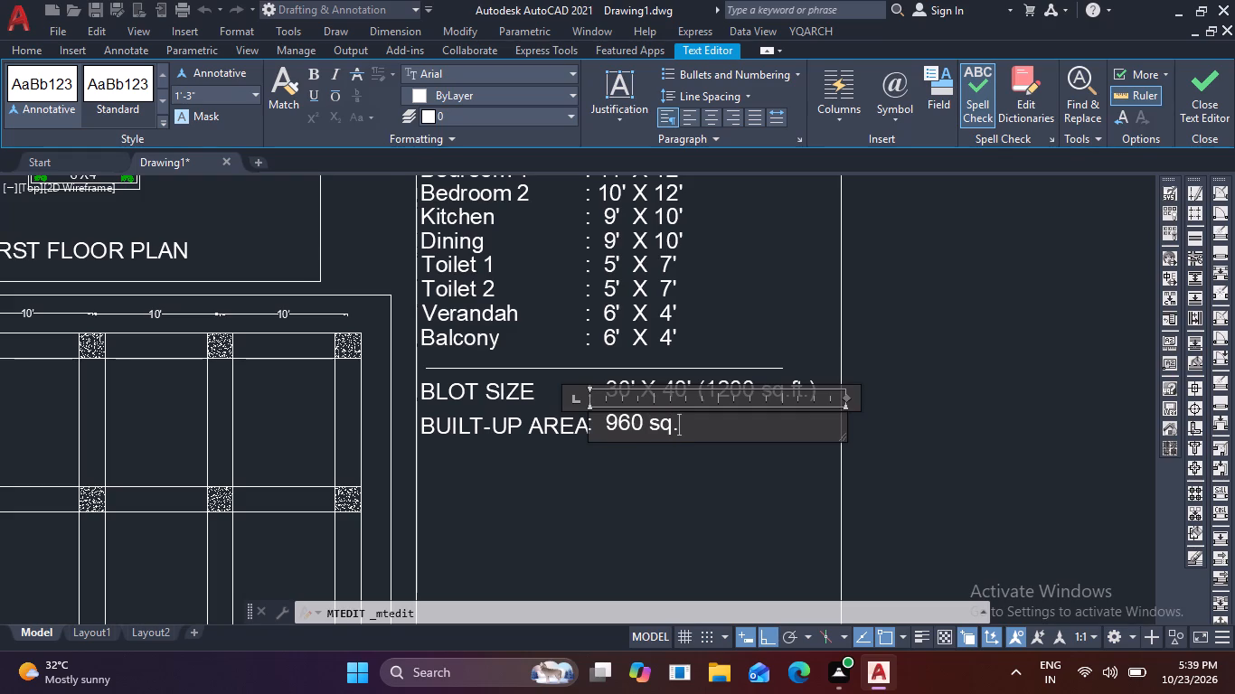
type("ft")
key("space")
key("shift+parenleft")
type("per")
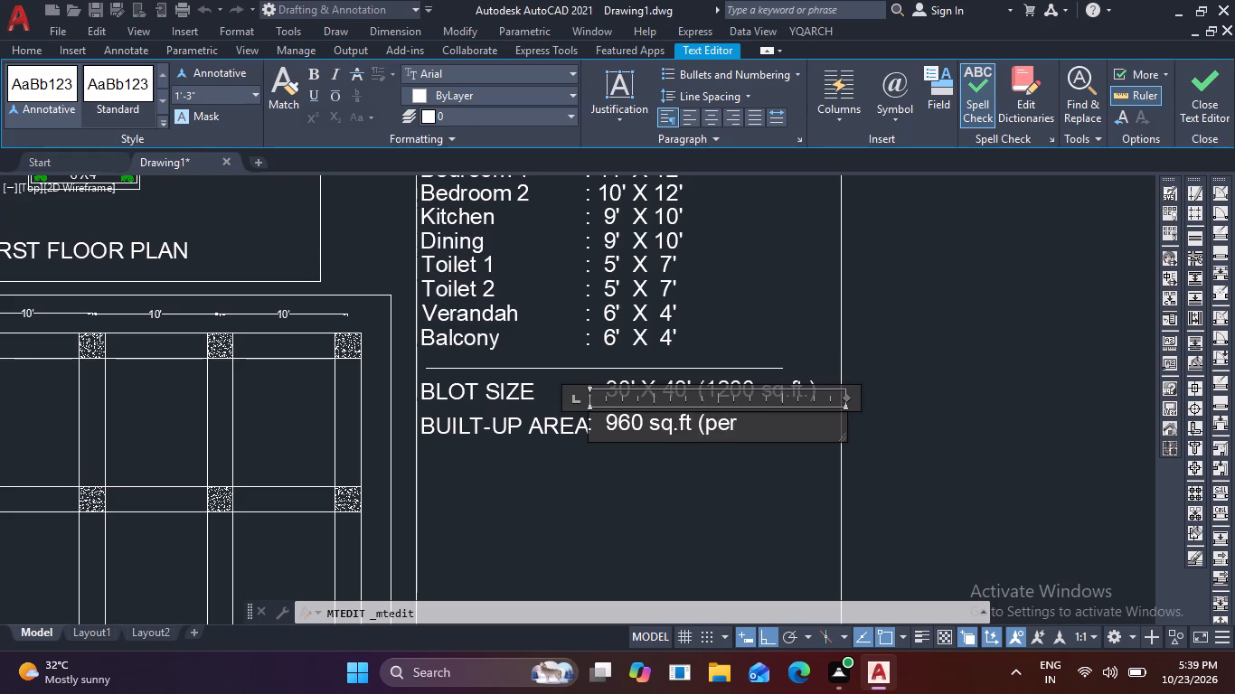
key("space")
type("fl")
type("oo")
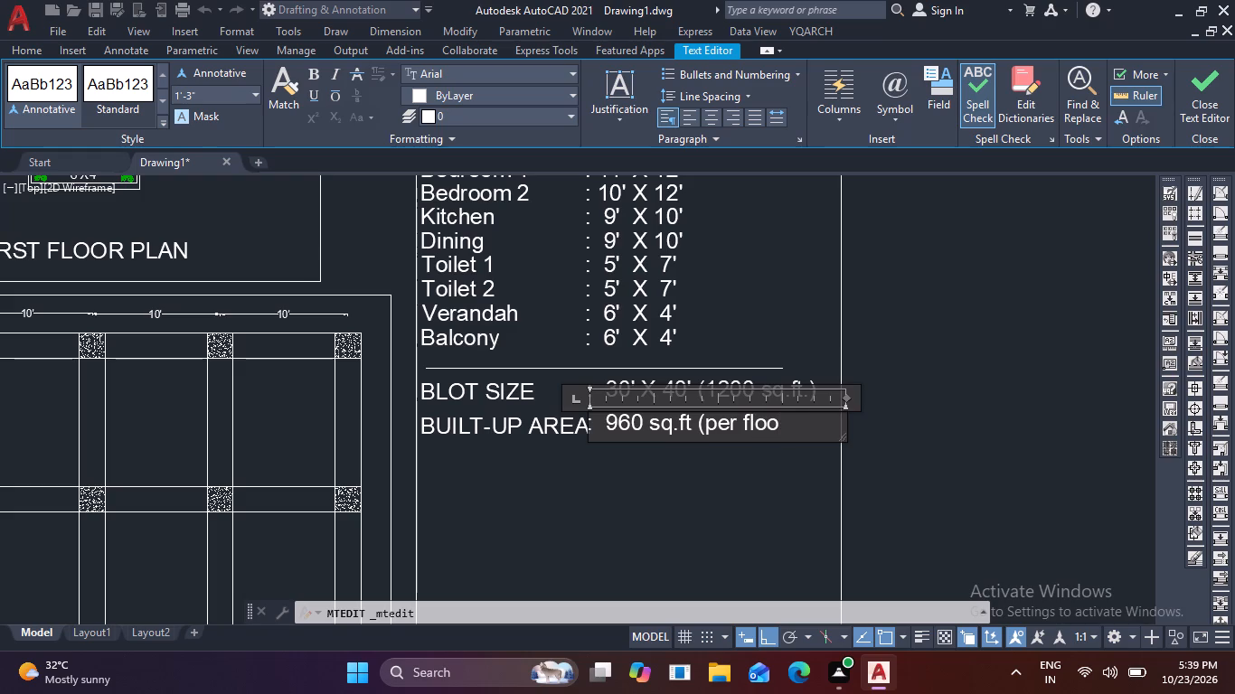
key("r")
key("shift+parenright")
Capitalize the word per so the built-up area value reads 960 sq.ft (Per floor), and finish editing the text.
key("Left")
key("Left")
key("Left")
key("Left")
key("Left")
key("Left")
key("Left")
key("Left")
key("Left")
key("BackSpace")
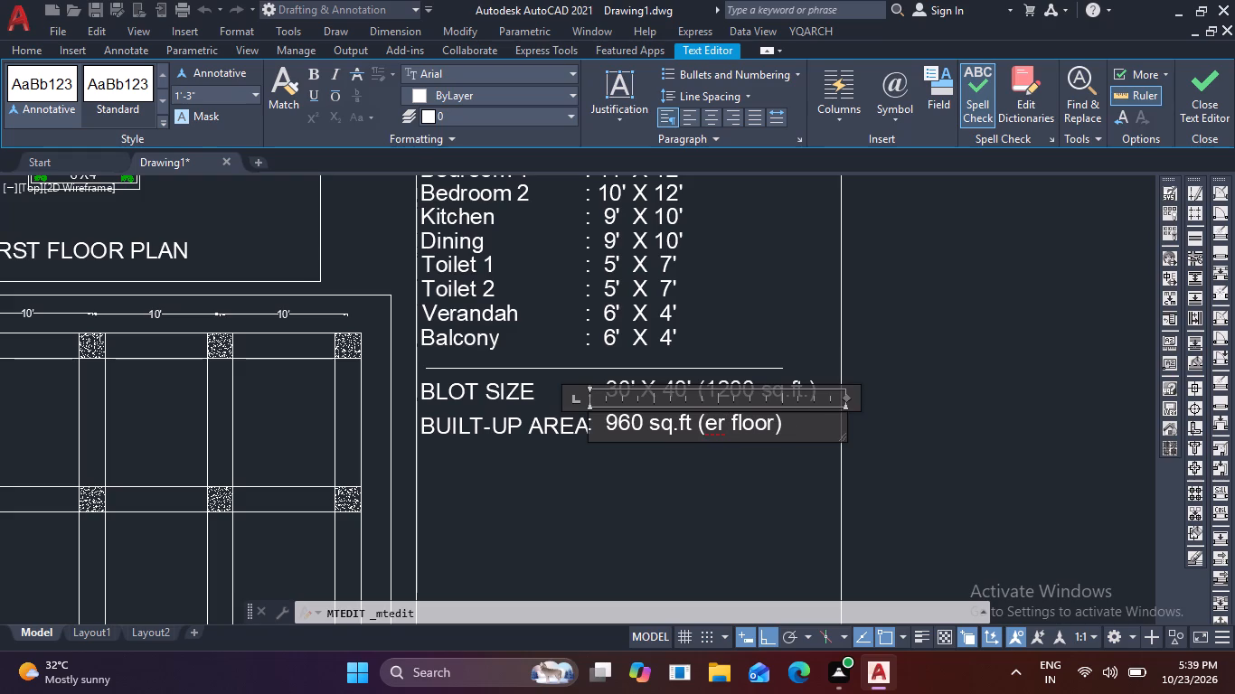
key("p")
key("BackSpace")
key("shift+p")
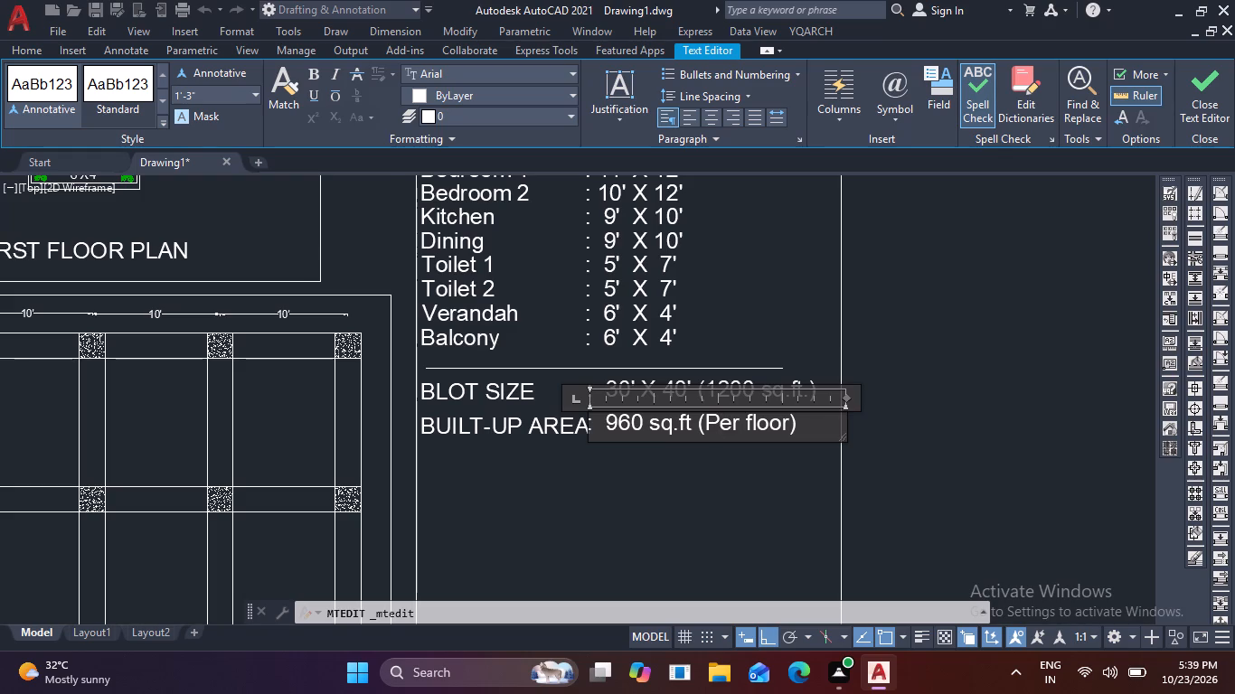
left_click(732, 464)
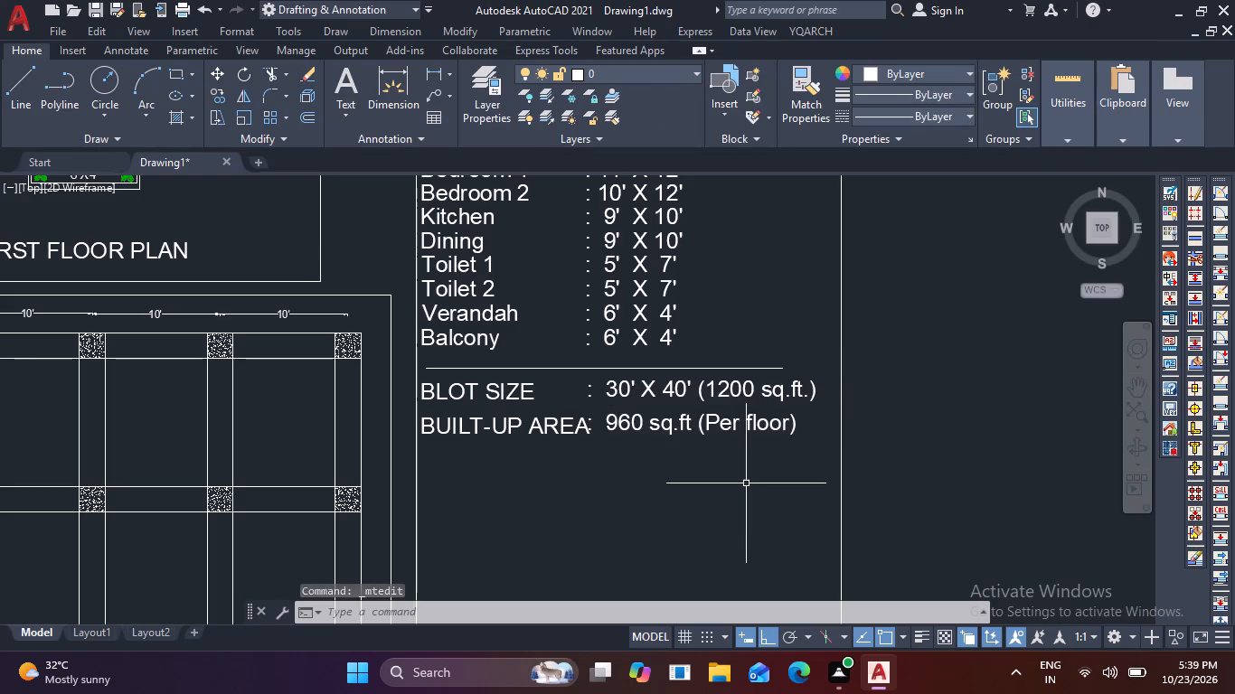
Copy the BUILT-UP AREA label straight down about 2'-3" to start a new row below it.
left_click(486, 427)
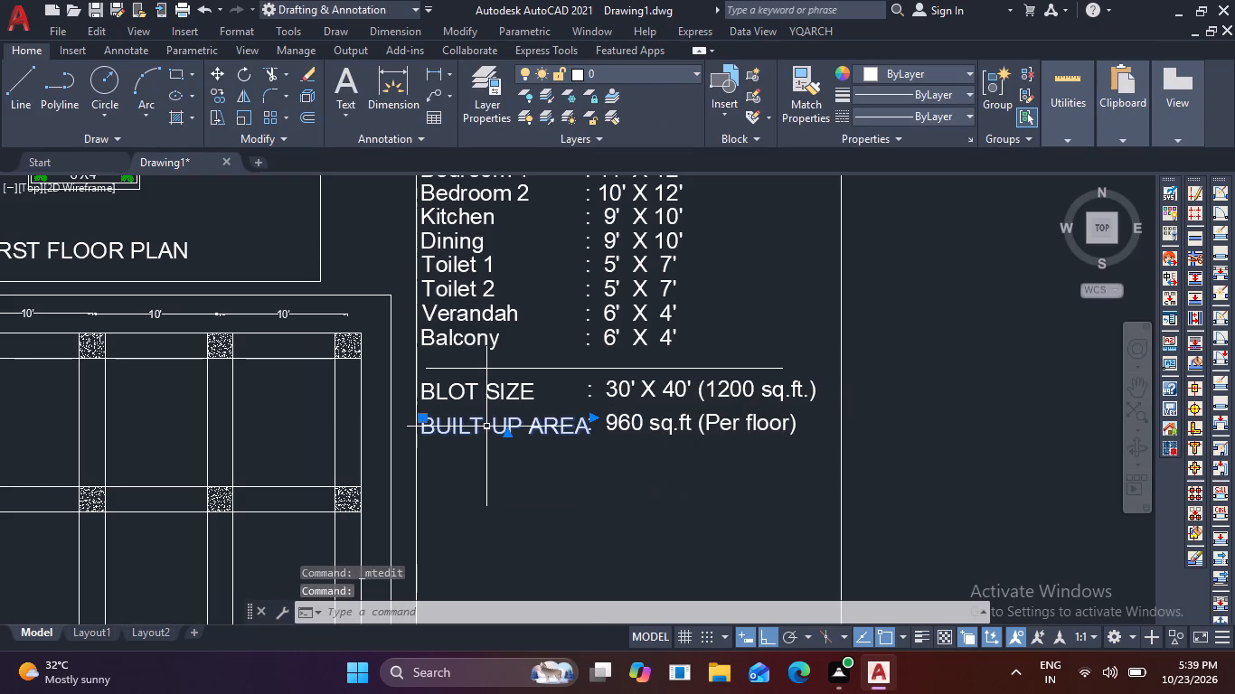
type("co")
key("space")
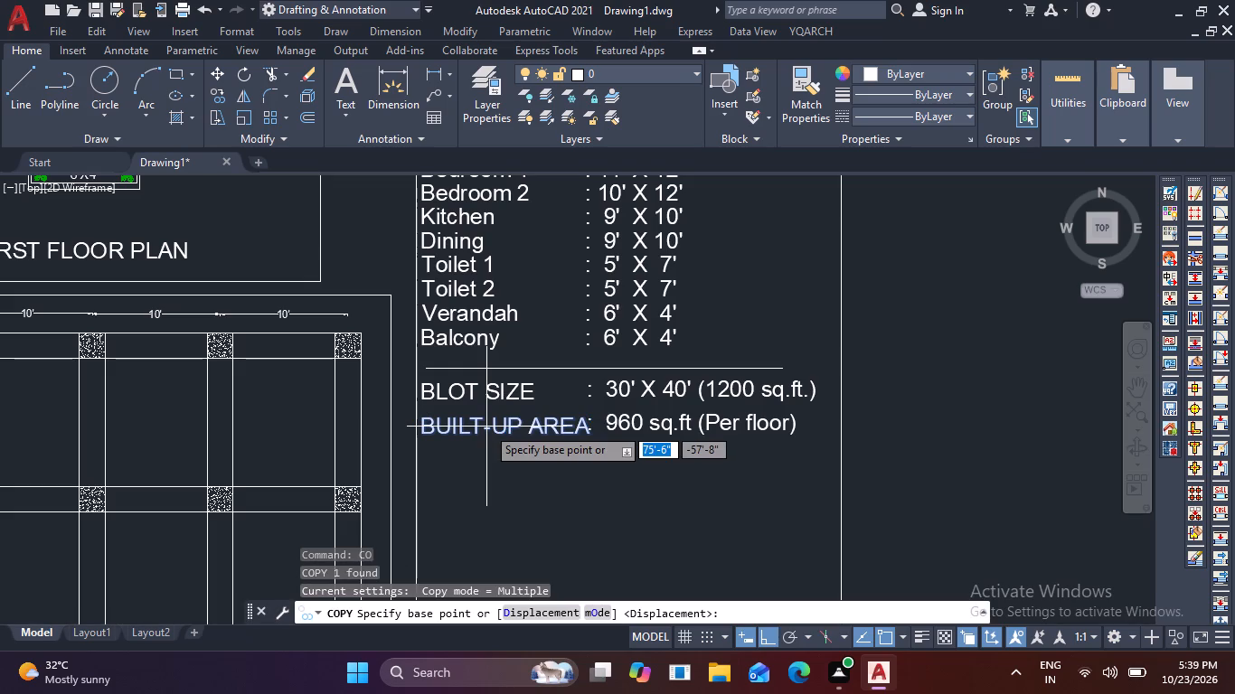
scroll(419, 425, "up", 2)
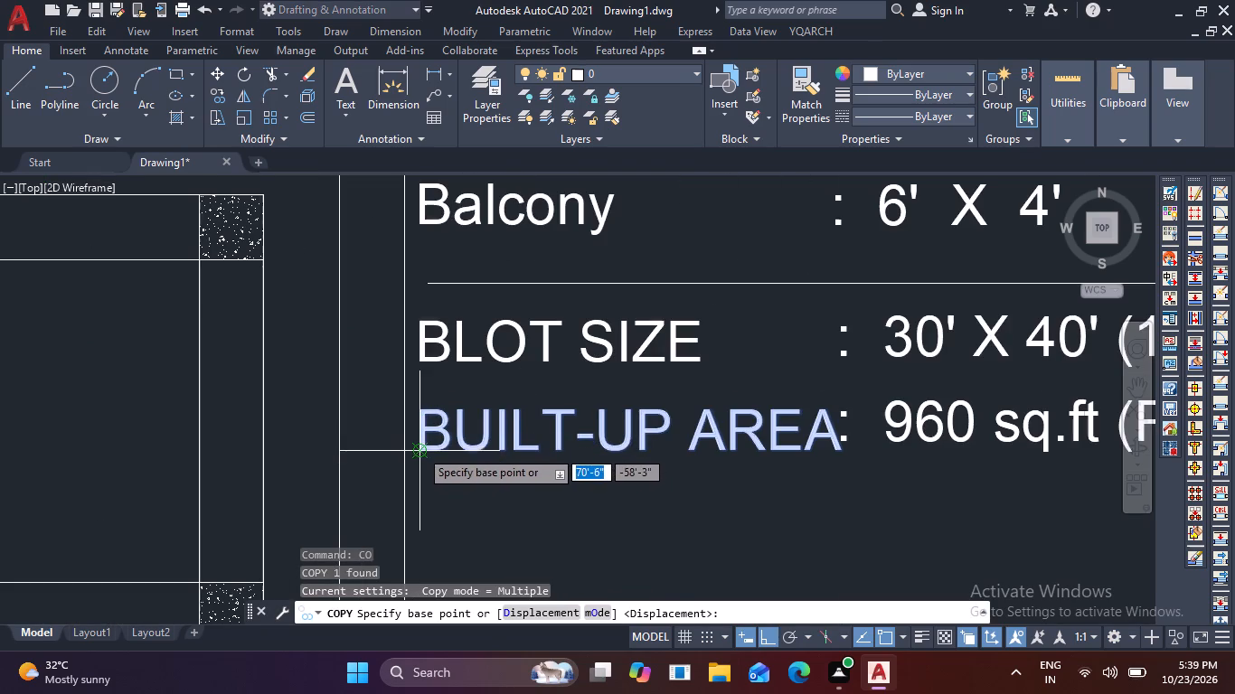
left_click(421, 449)
scroll(416, 513, "down", 1)
middle_click_drag(419, 513, 416, 499)
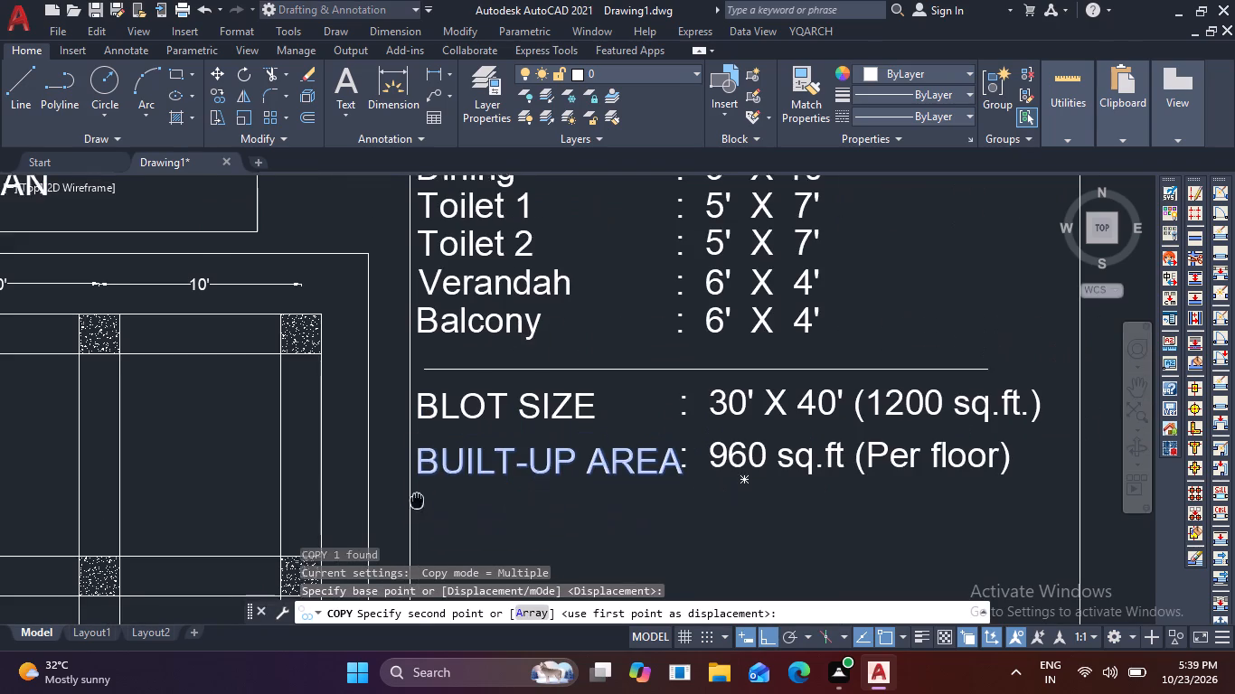
middle_click_drag(416, 499, 413, 486)
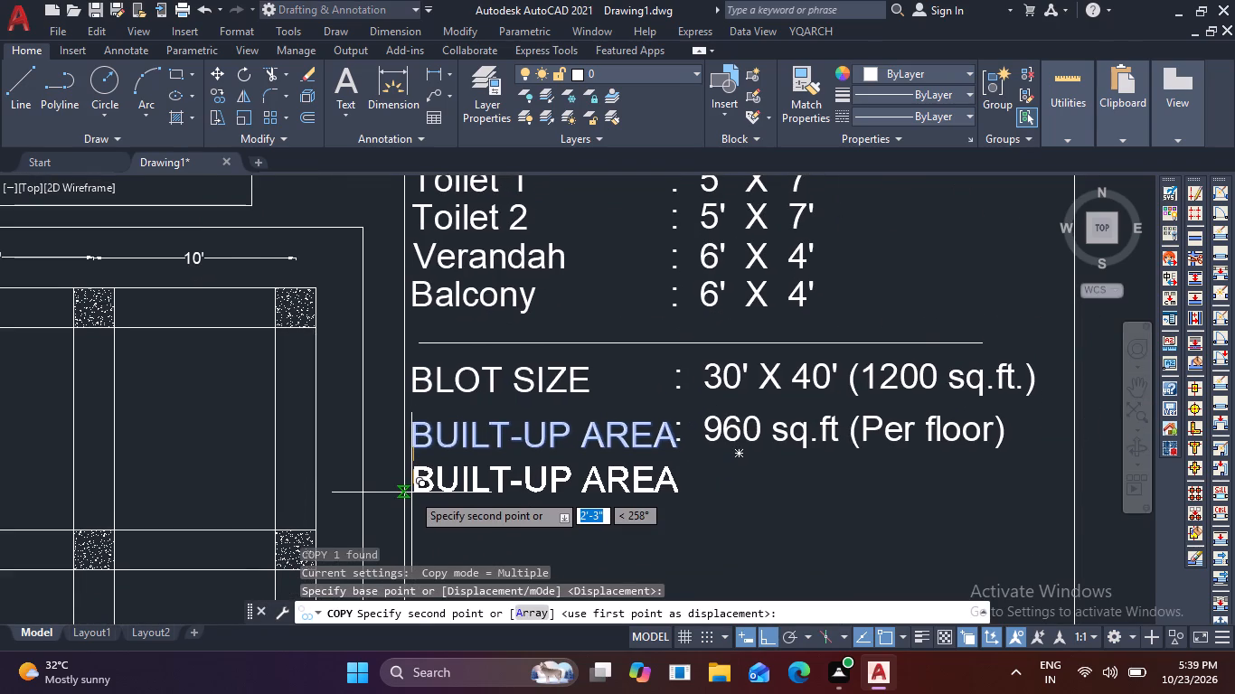
scroll(411, 492, "up", 1)
left_click(411, 492)
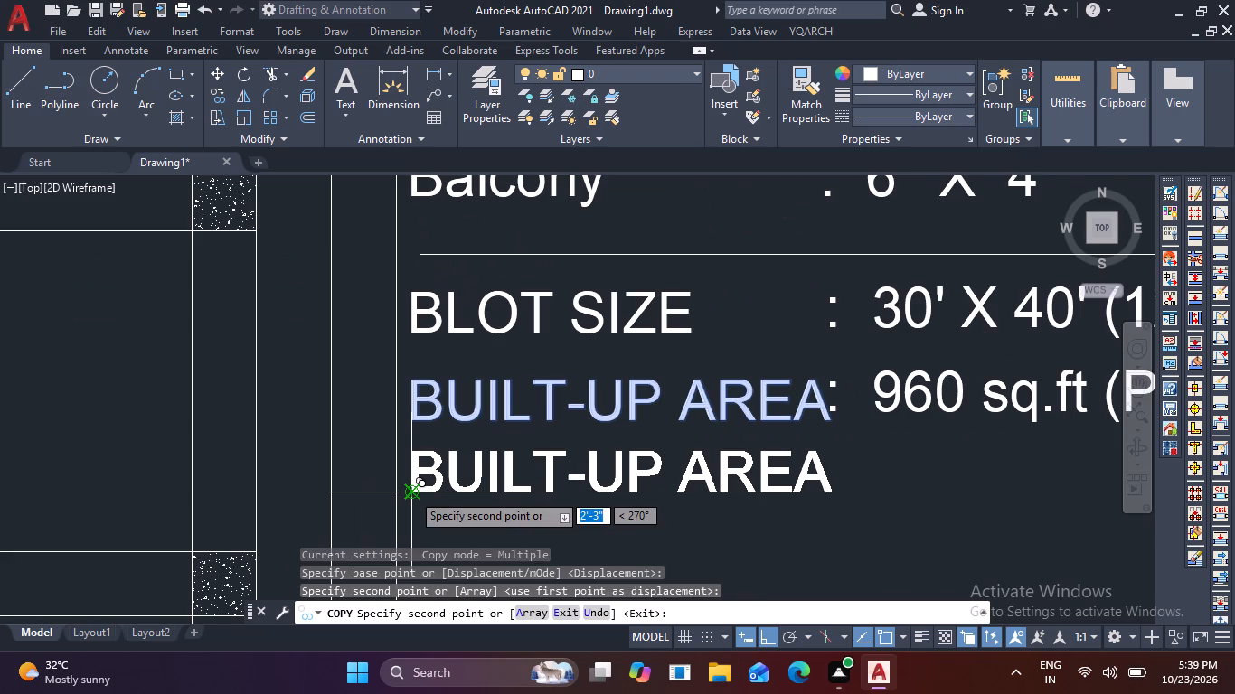
key("Escape")
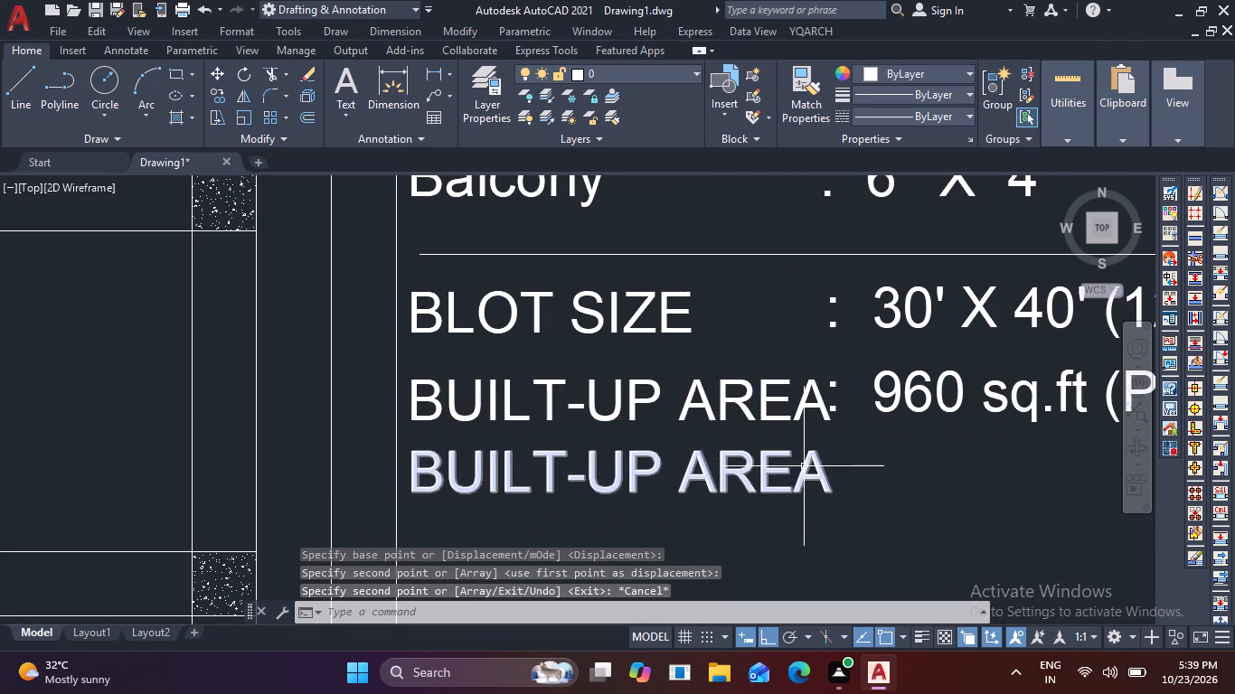
Open the copied label below BUILT-UP AREA for editing and clear all of its text.
double_click(804, 466)
left_click(833, 470)
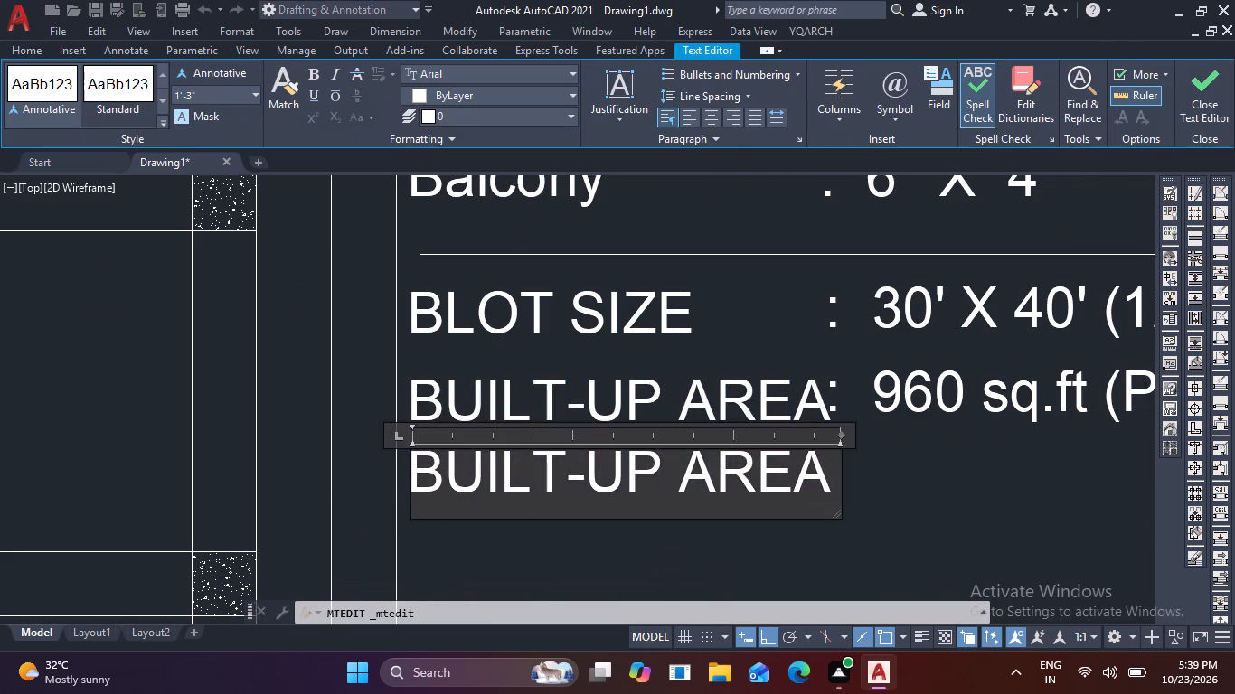
key("BackSpace")
key("BackSpace")
key("BackSpace")
key("BackSpace")
key("BackSpace")
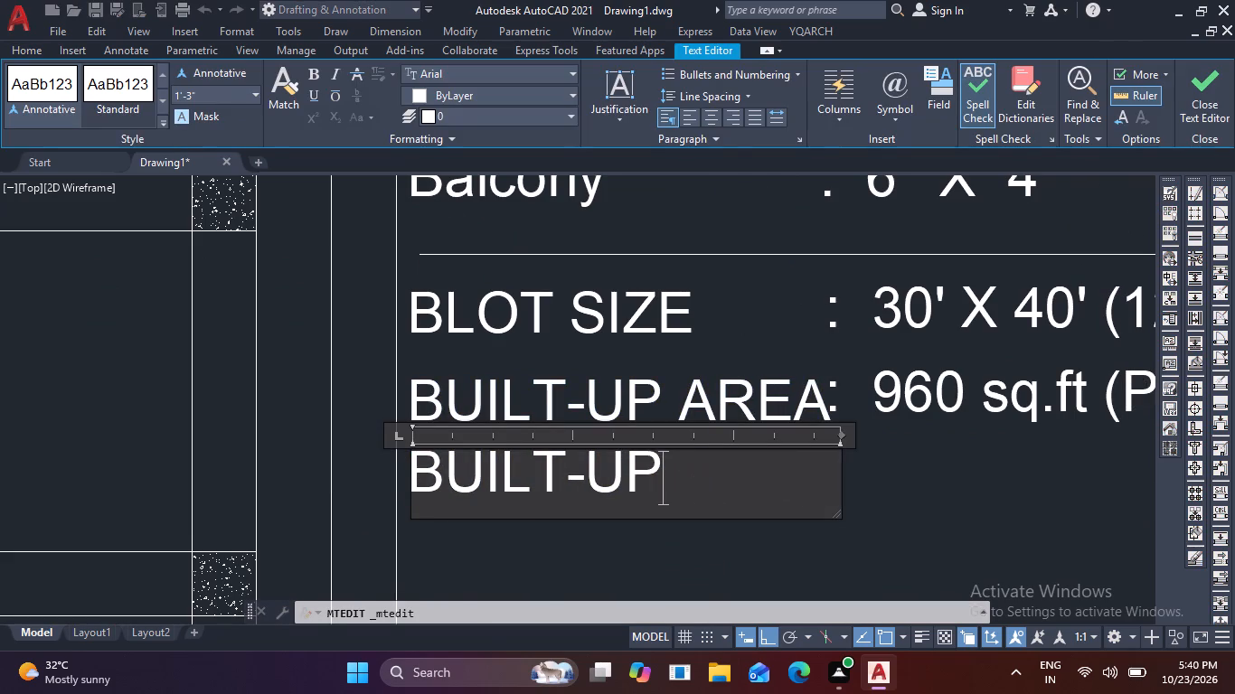
key("BackSpace")
key("BackSpace")
key("BackSpace")
key("BackSpace")
key("BackSpace")
key("BackSpace")
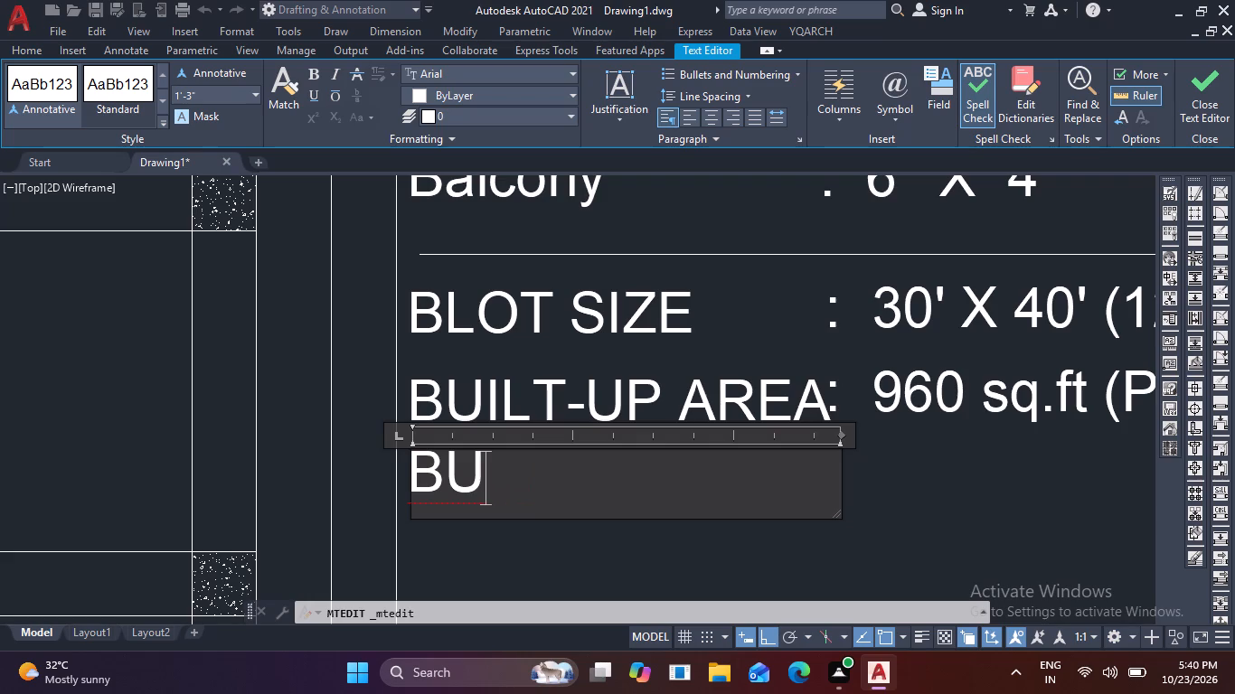
key("BackSpace")
key("BackSpace")
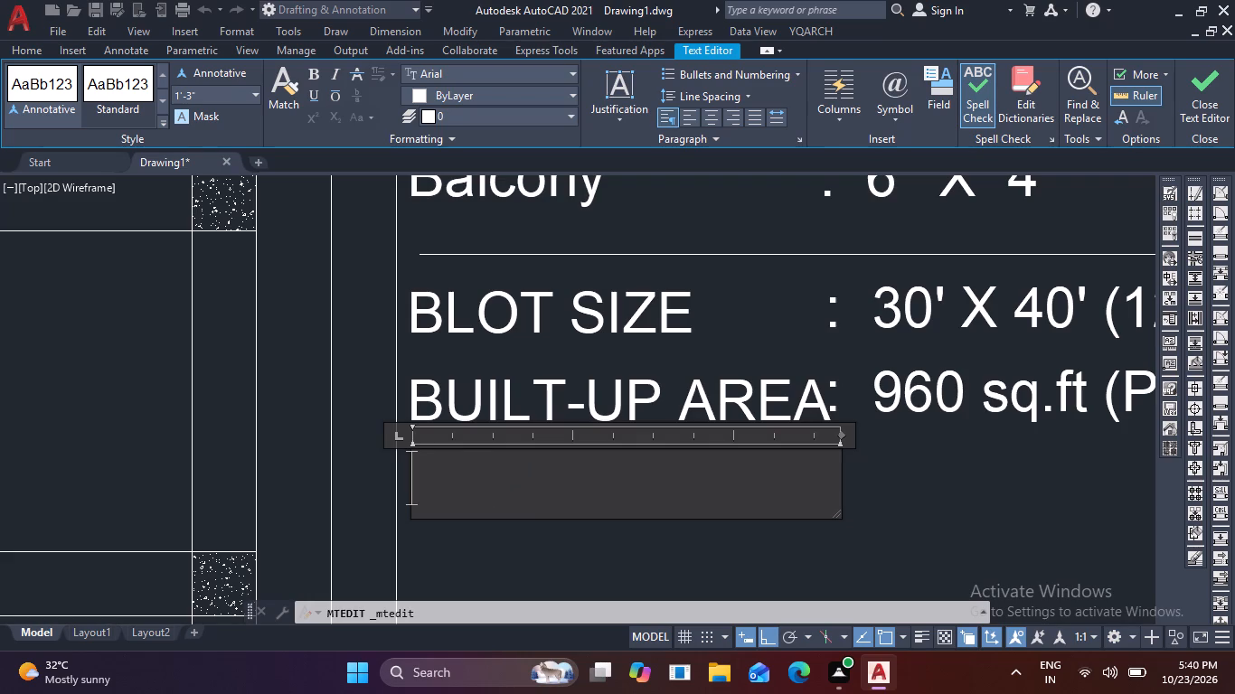
Enter WALL THICKNESS in capitals as the text of the open label below BUILT-UP AREA.
type("wall")
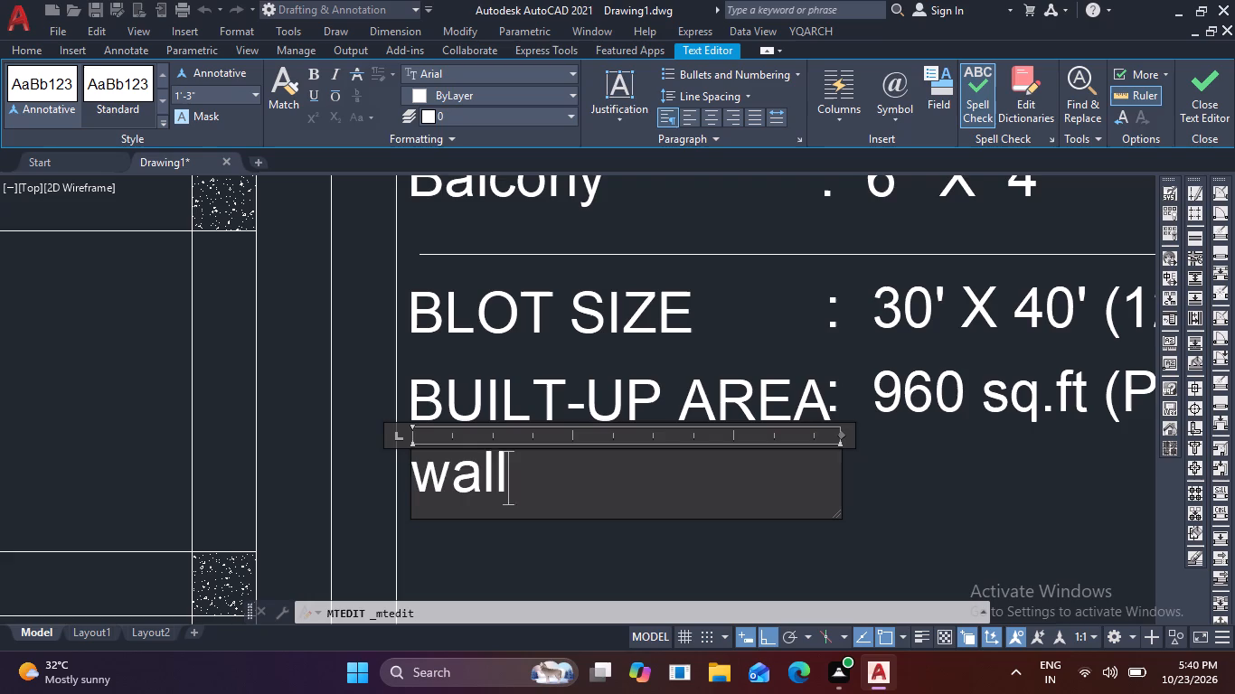
key("BackSpace")
key("BackSpace")
key("BackSpace")
key("BackSpace")
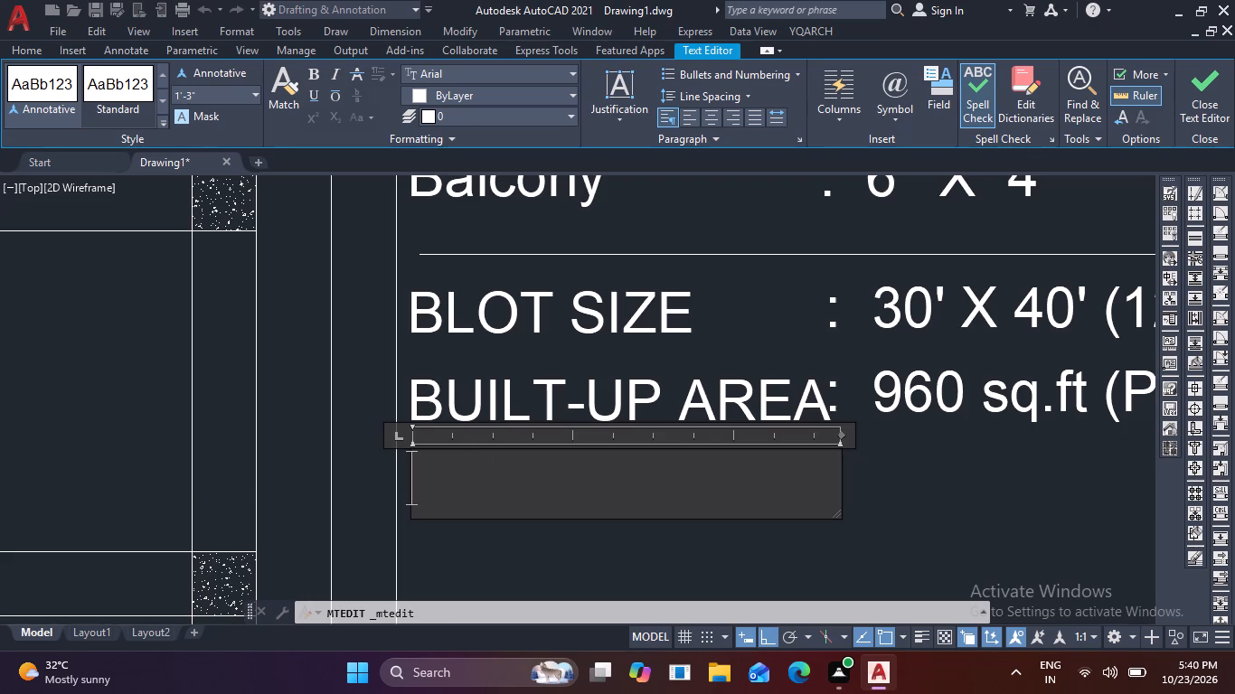
type("WALL")
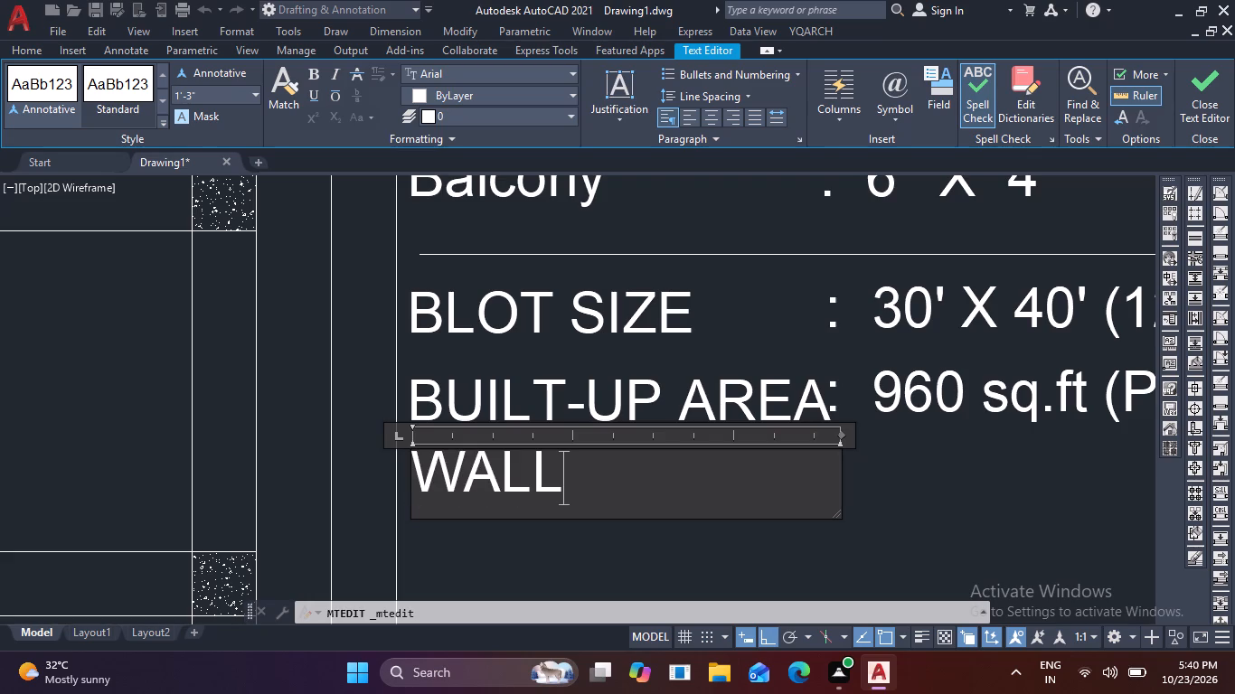
key("space")
type("TJ")
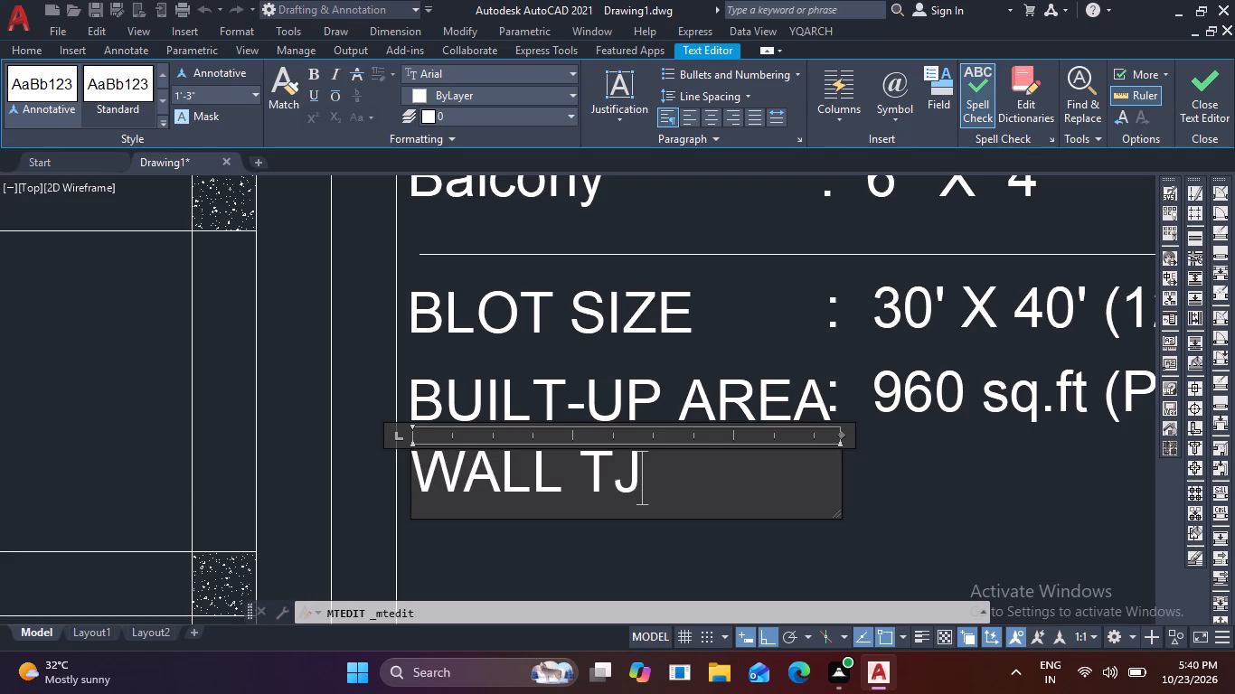
type("ICK")
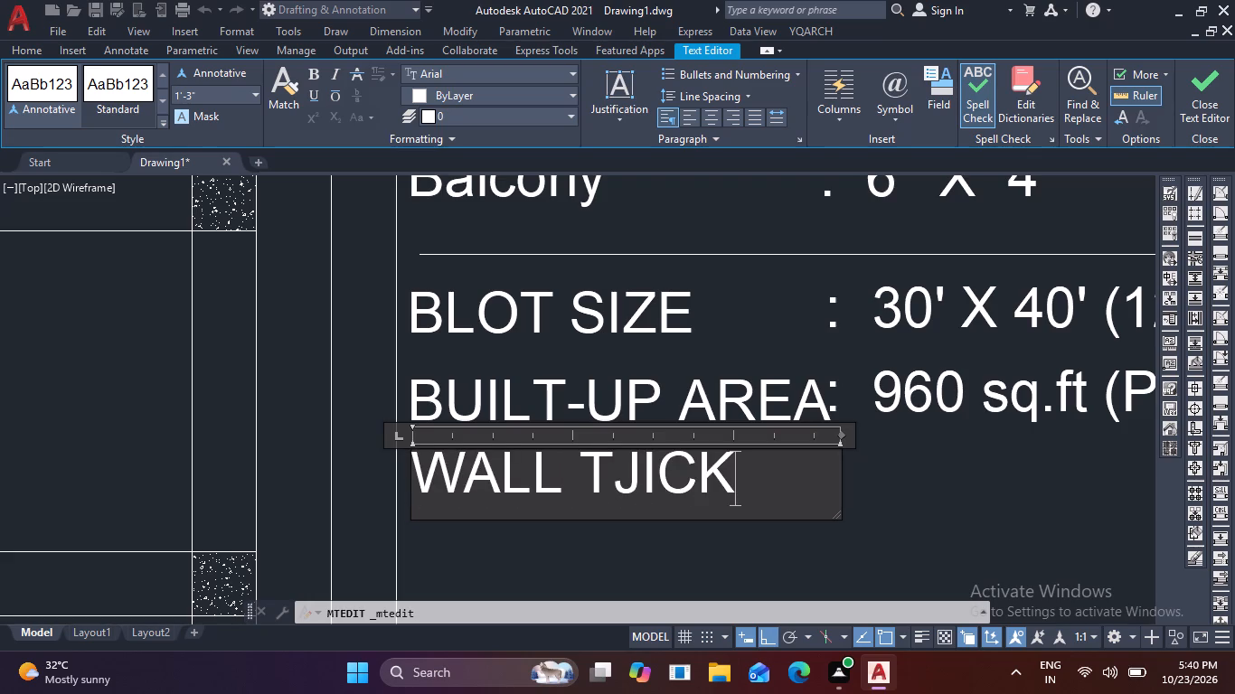
key("BackSpace")
key("BackSpace")
key("BackSpace")
key("BackSpace")
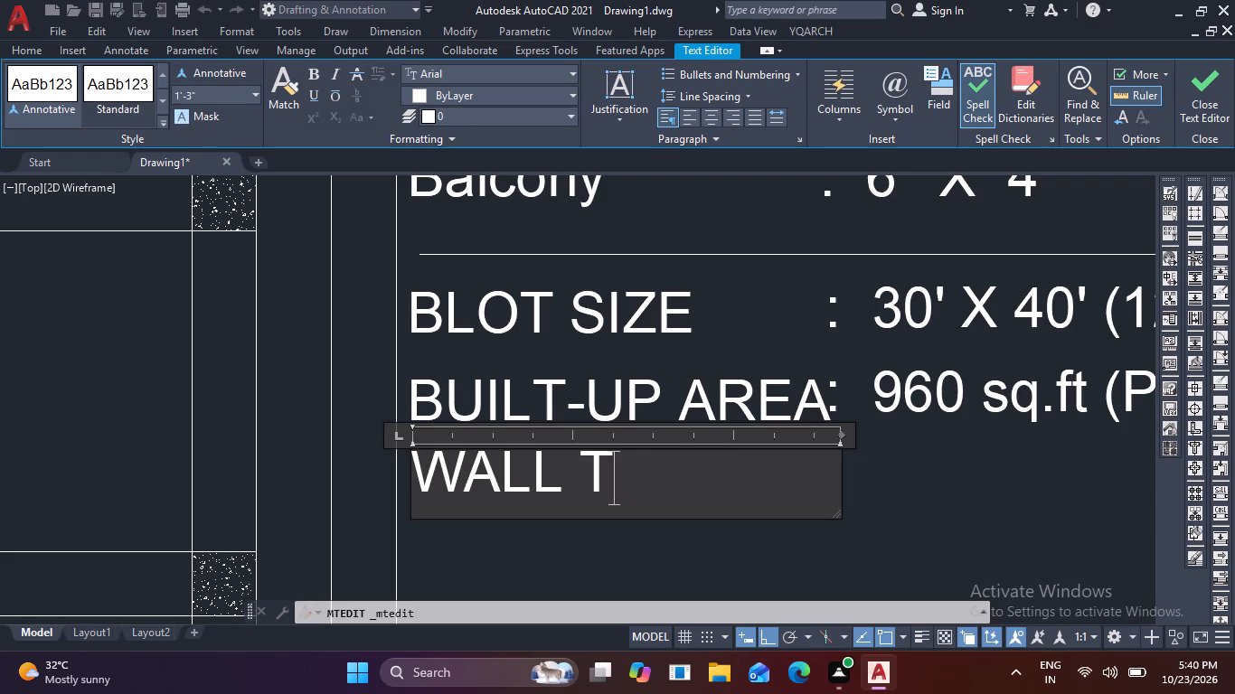
key("i")
key("BackSpace")
key("h")
type("ICK")
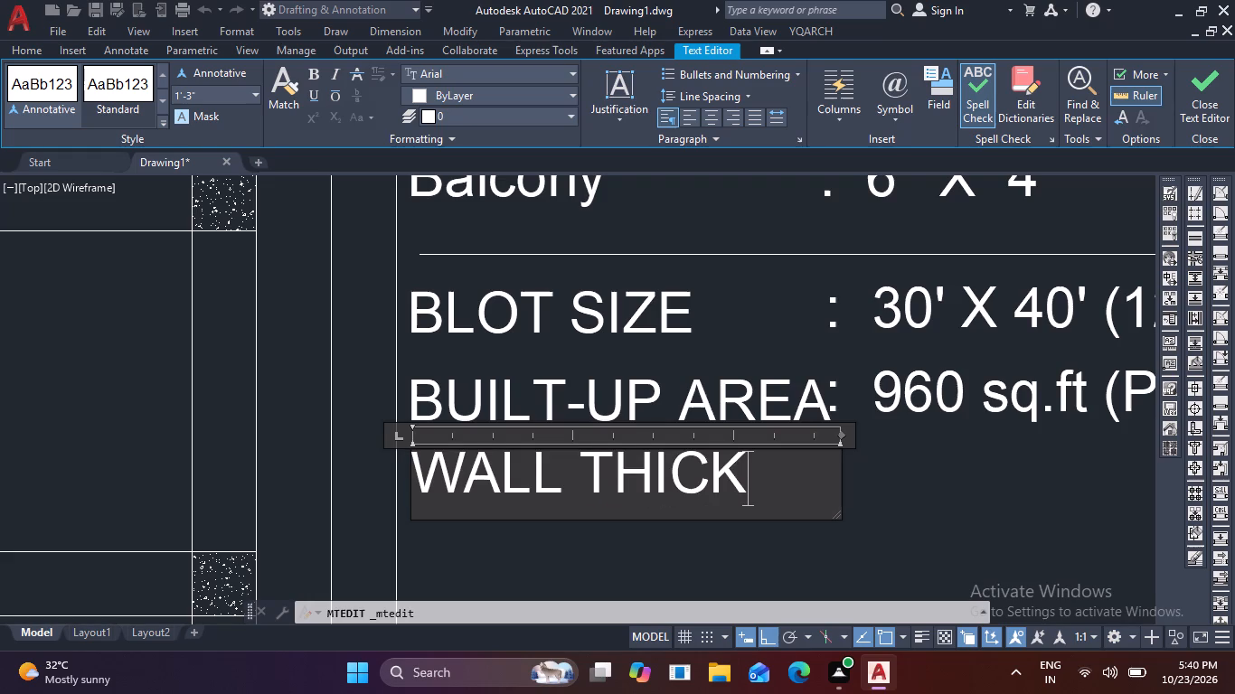
type("NESS")
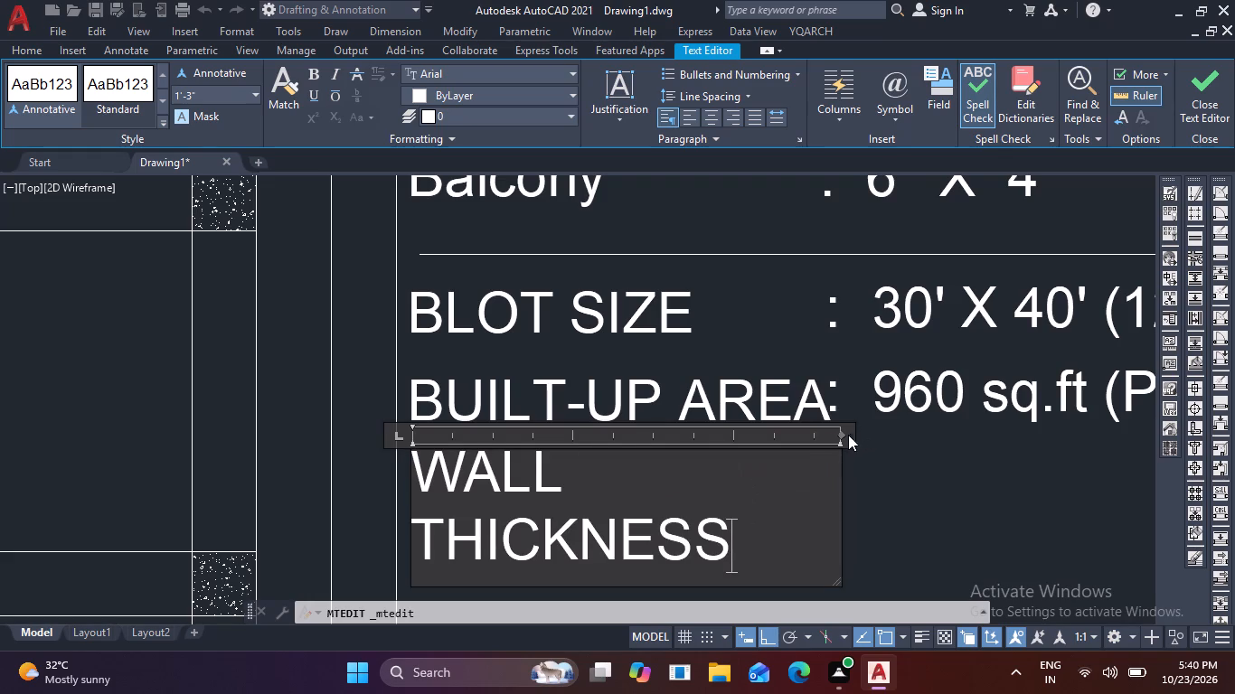
Widen the label's text frame so WALL THICKNESS fits on one line, and finish editing.
left_click_drag(840, 436, 903, 421)
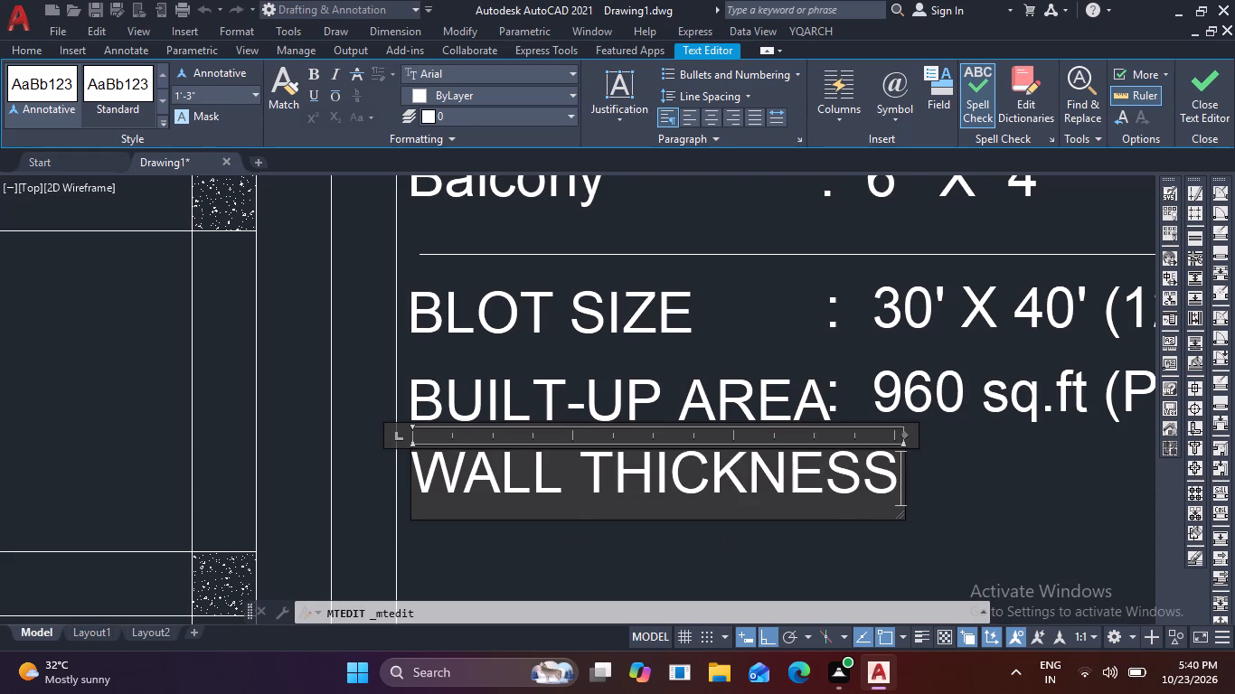
middle_click_drag(698, 539, 474, 538)
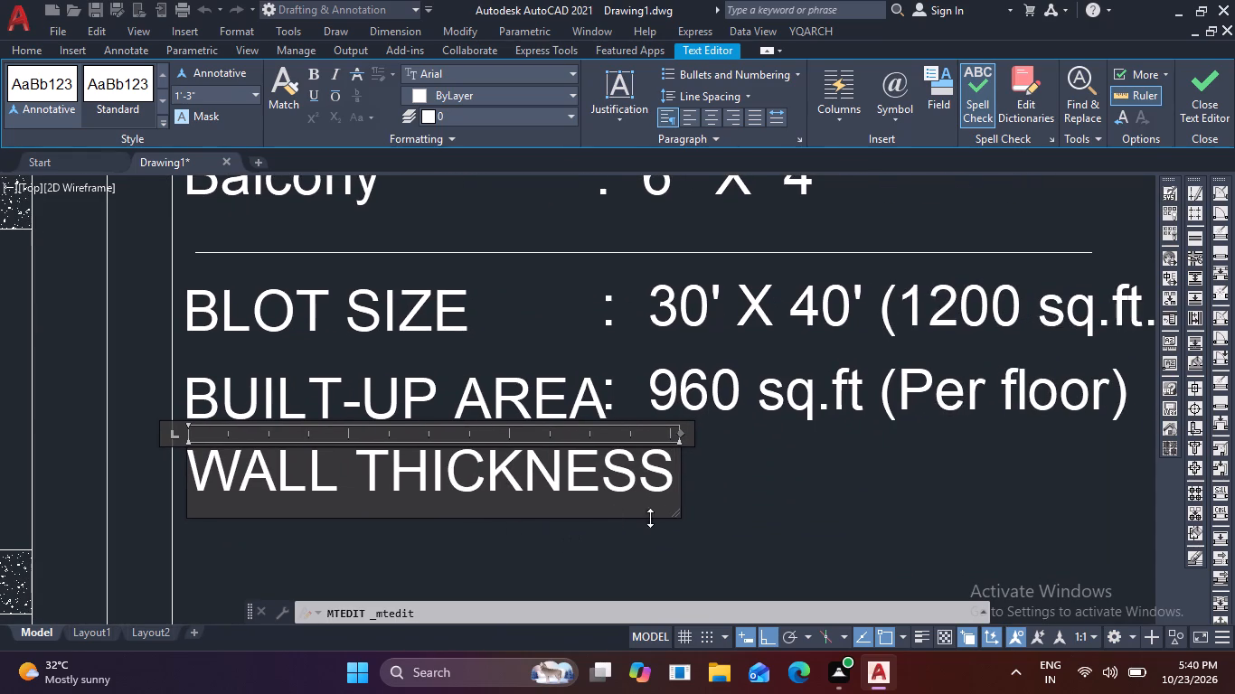
left_click(733, 479)
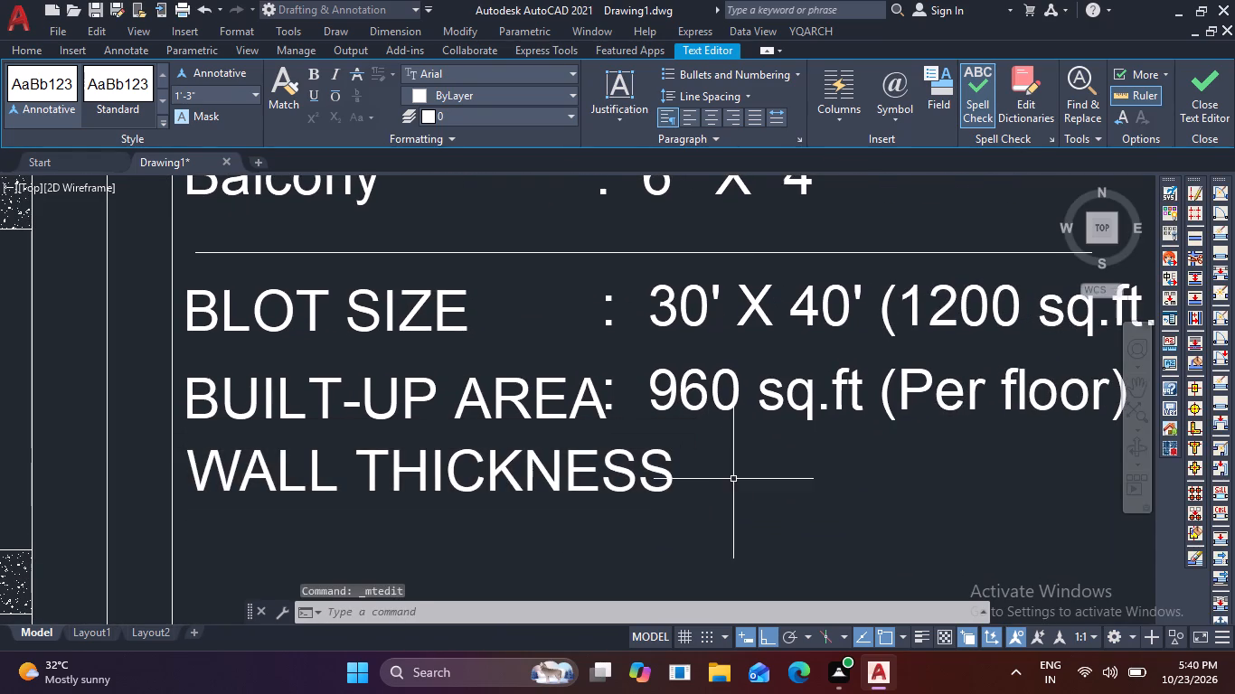
Copy the 960 sq.ft (Per floor) text down beside WALL THICKNESS, about 3'-8" away diagonally with Ortho off.
left_click(722, 402)
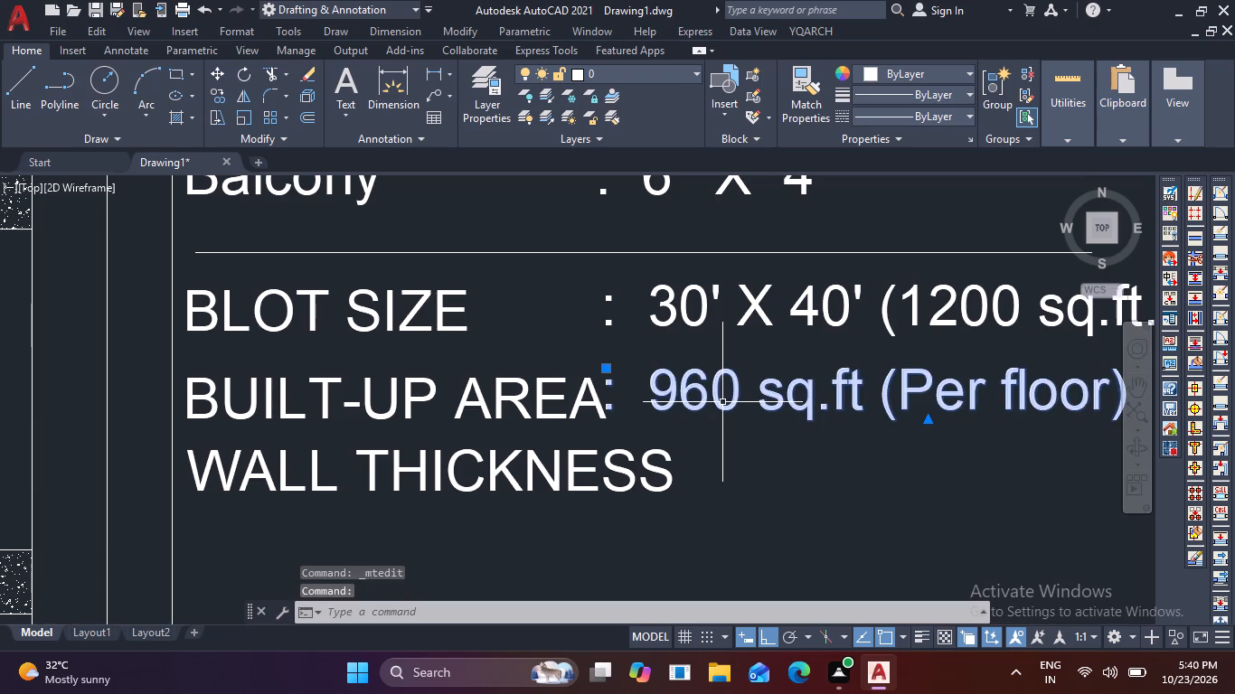
type("CO")
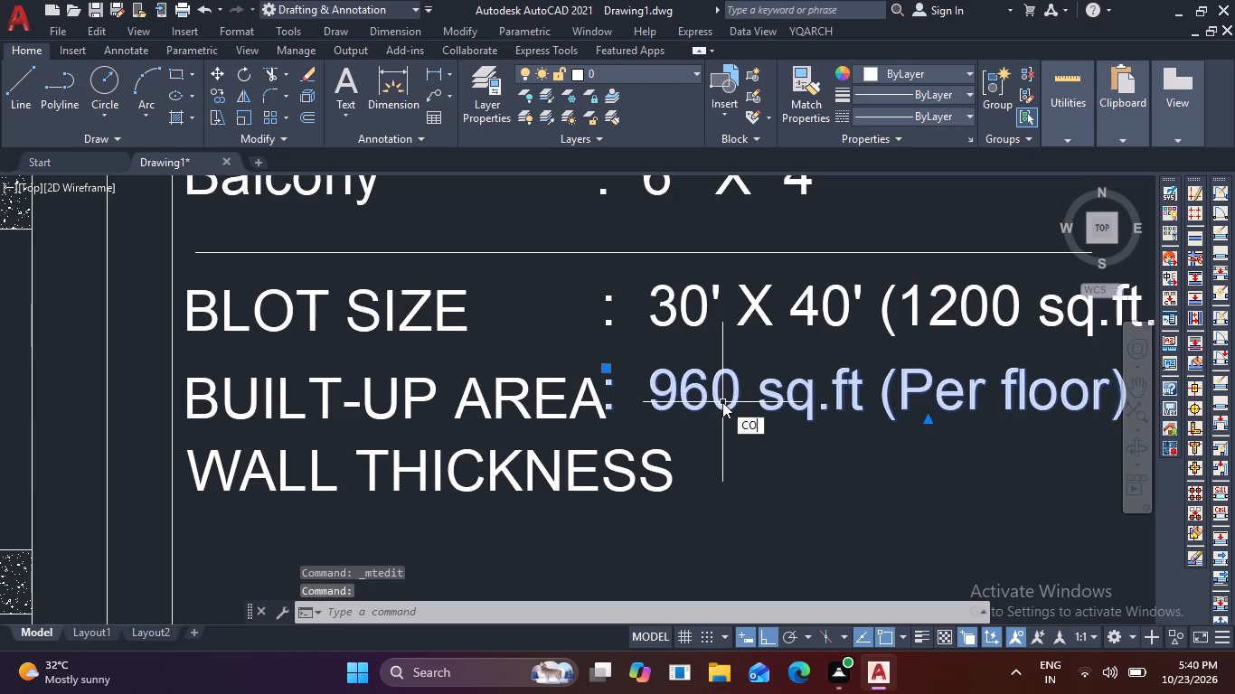
key("space")
left_click(722, 402)
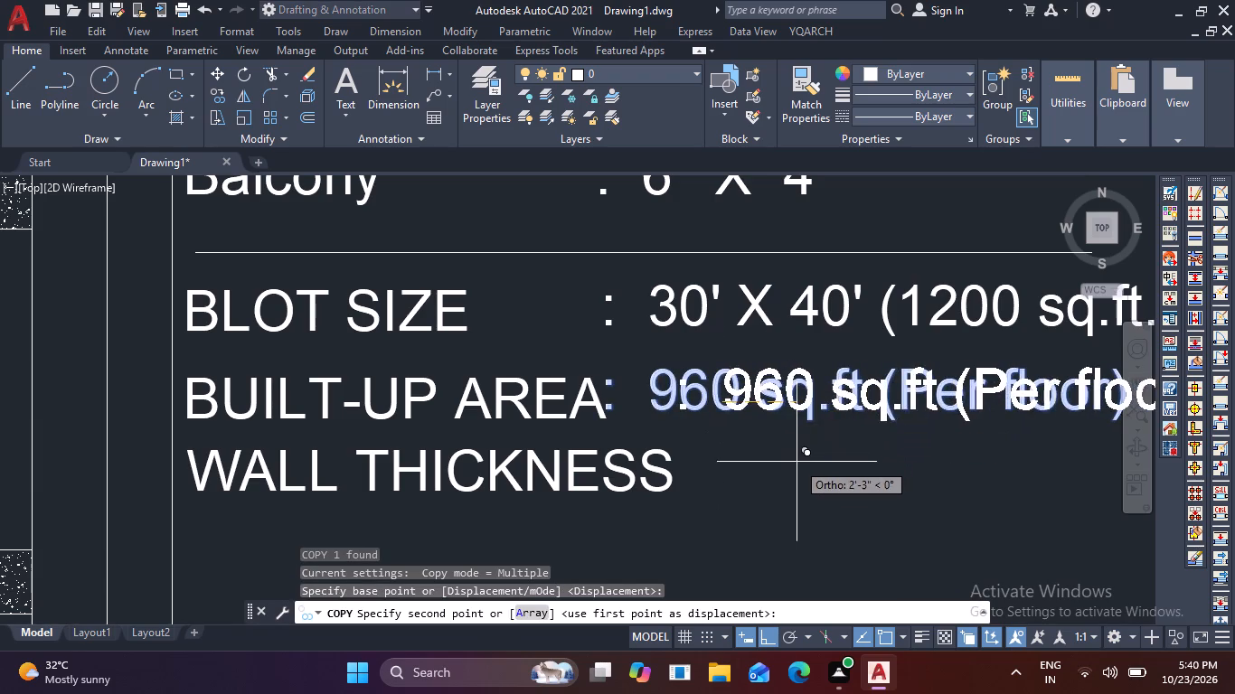
key("F8")
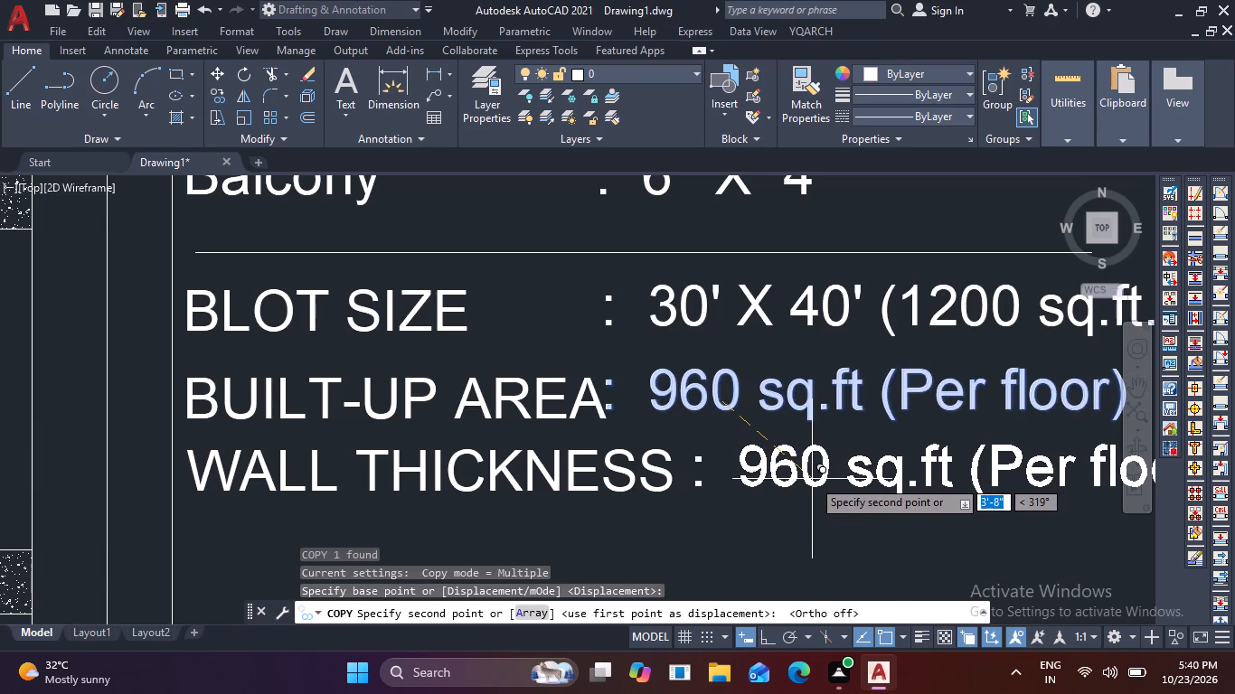
left_click(812, 479)
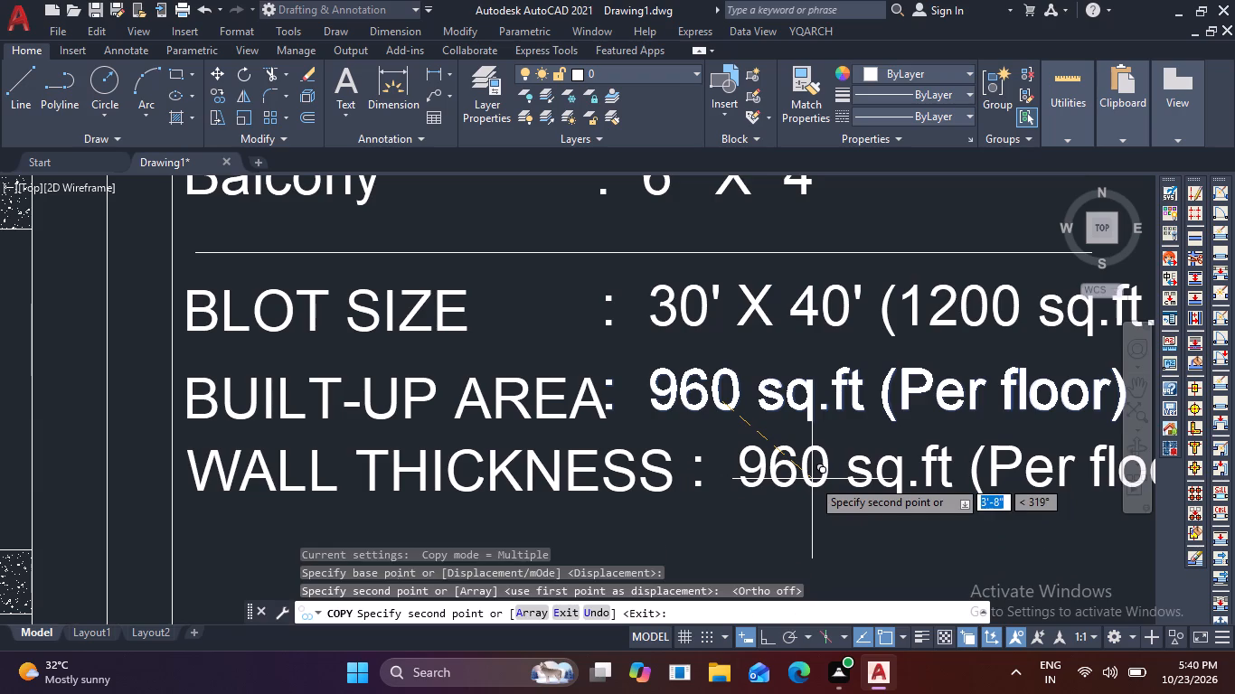
key("Escape")
Change the copied text beside WALL THICKNESS to 9" after the colon, narrow its text frame and finish editing.
middle_click_drag(825, 500, 504, 437)
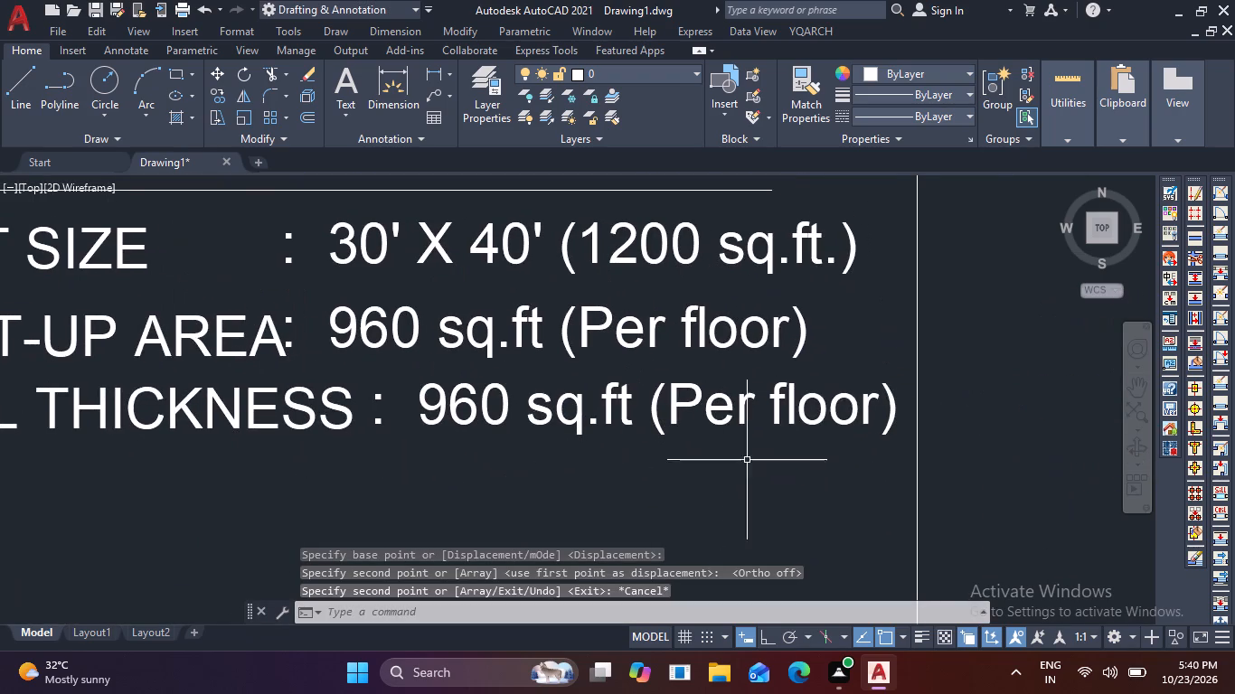
double_click(778, 419)
left_click(928, 411)
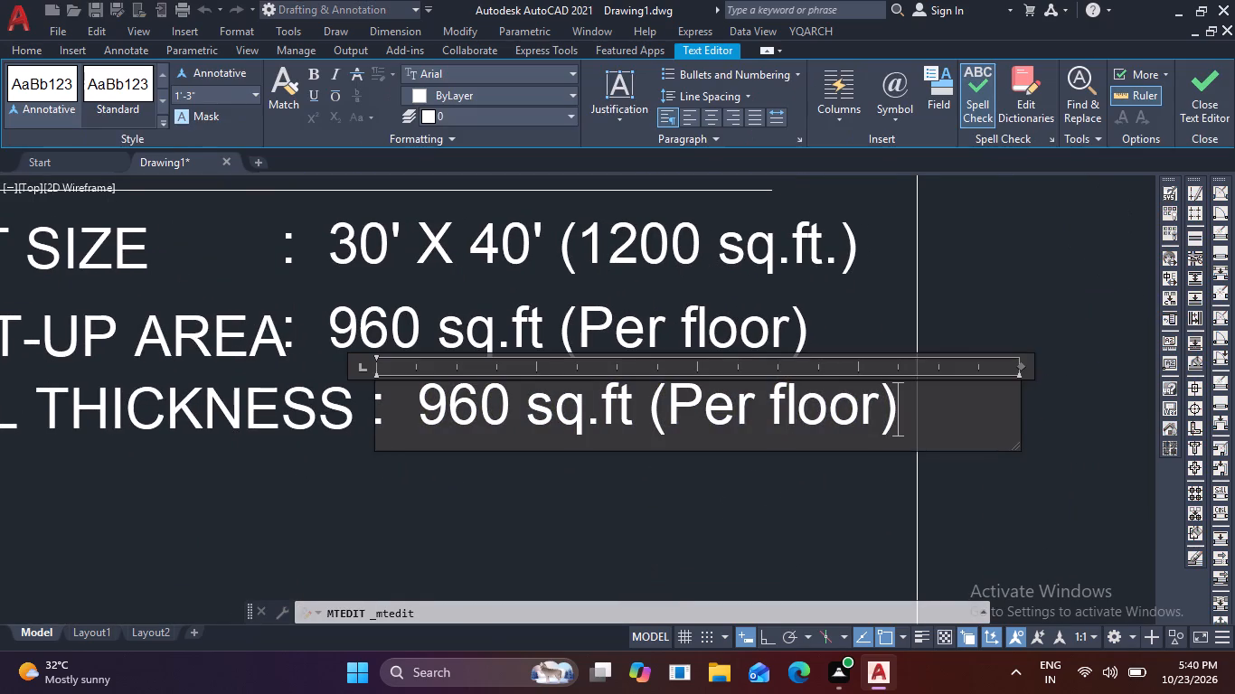
key("BackSpace")
key("BackSpace")
key("BackSpace")
key("BackSpace")
key("BackSpace")
key("BackSpace")
key("BackSpace")
key("BackSpace")
key("BackSpace")
key("BackSpace")
key("BackSpace")
key("BackSpace")
key("BackSpace")
key("BackSpace")
key("BackSpace")
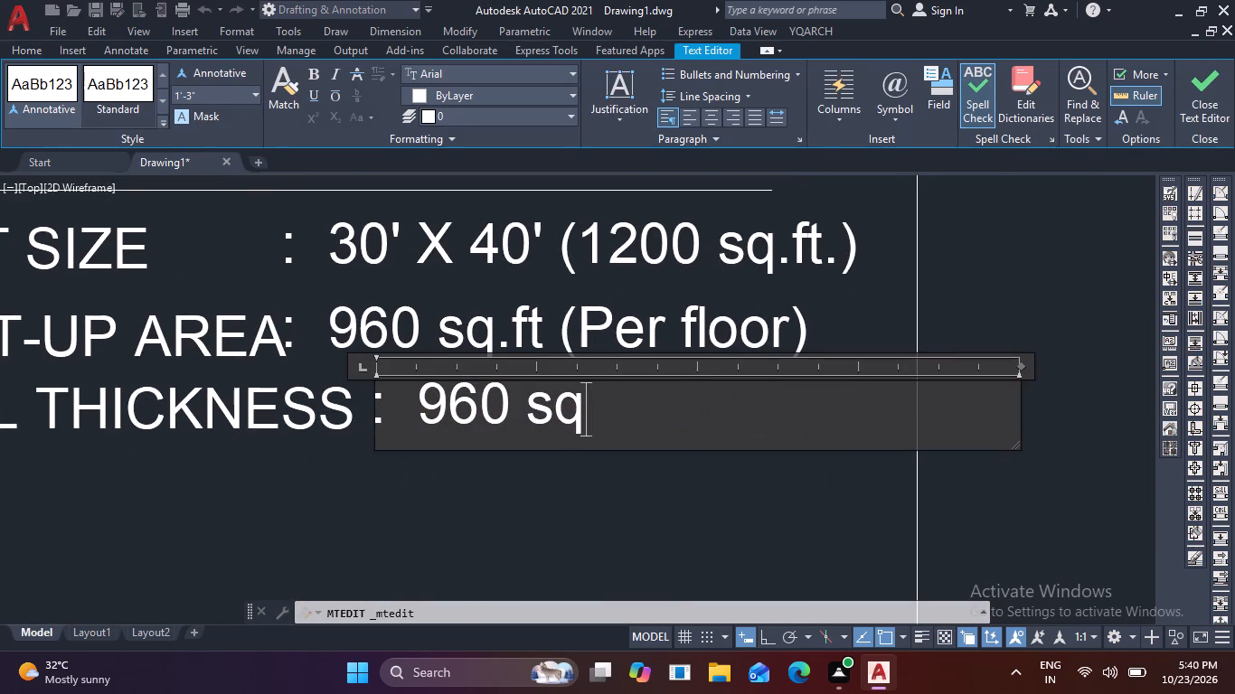
key("BackSpace")
key("BackSpace")
key("BackSpace")
key("BackSpace")
key("BackSpace")
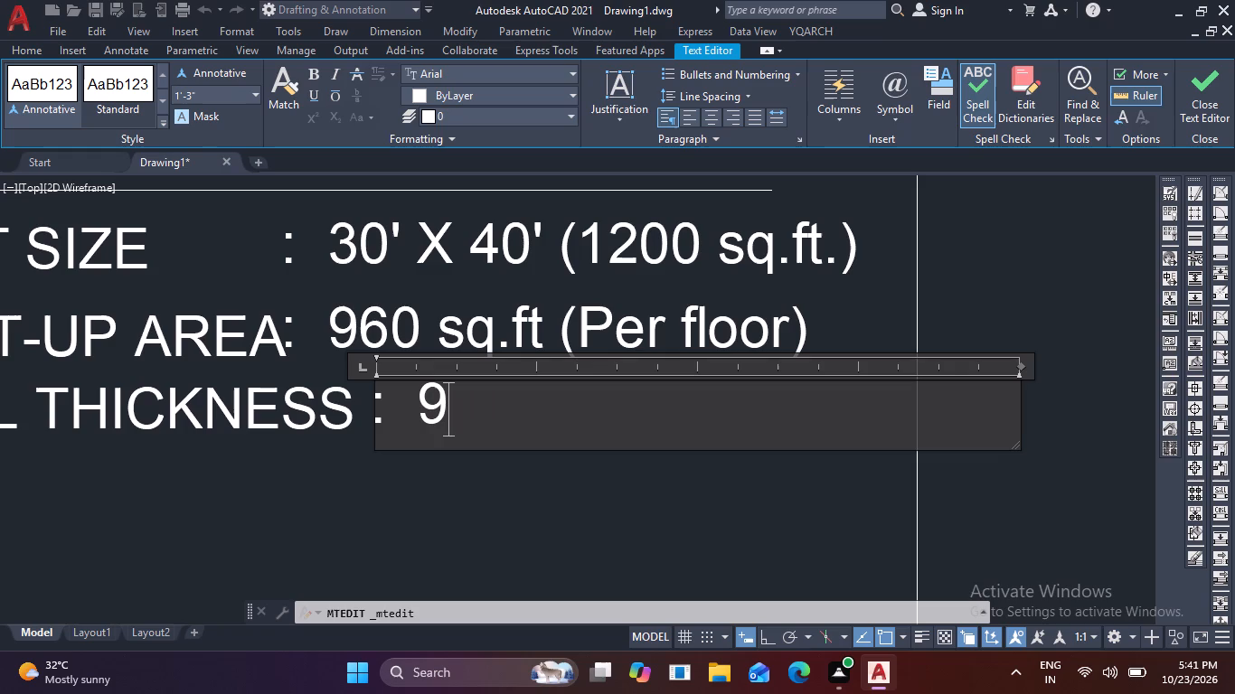
key("shift+quotedbl")
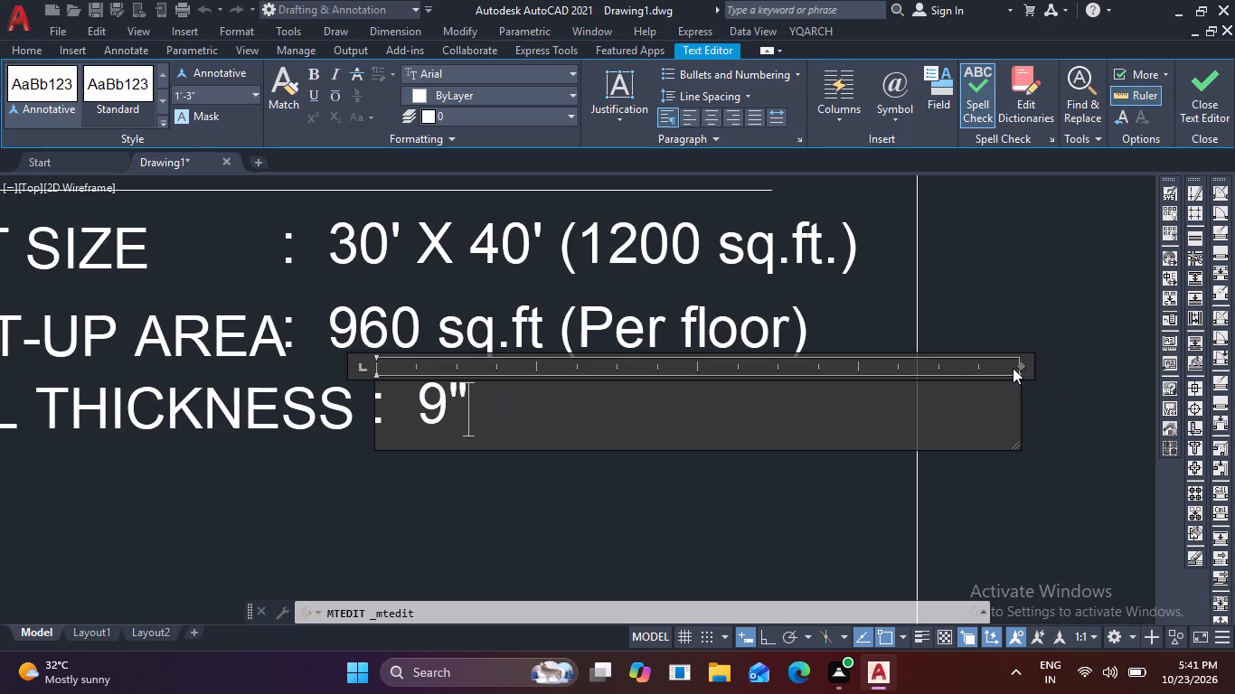
left_click_drag(1019, 365, 497, 398)
left_click(565, 508)
Copy the divider line above BLOT SIZE straight down about 9'-2" to below WALL THICKNESS, with Ortho on.
scroll(627, 464, "down", 3)
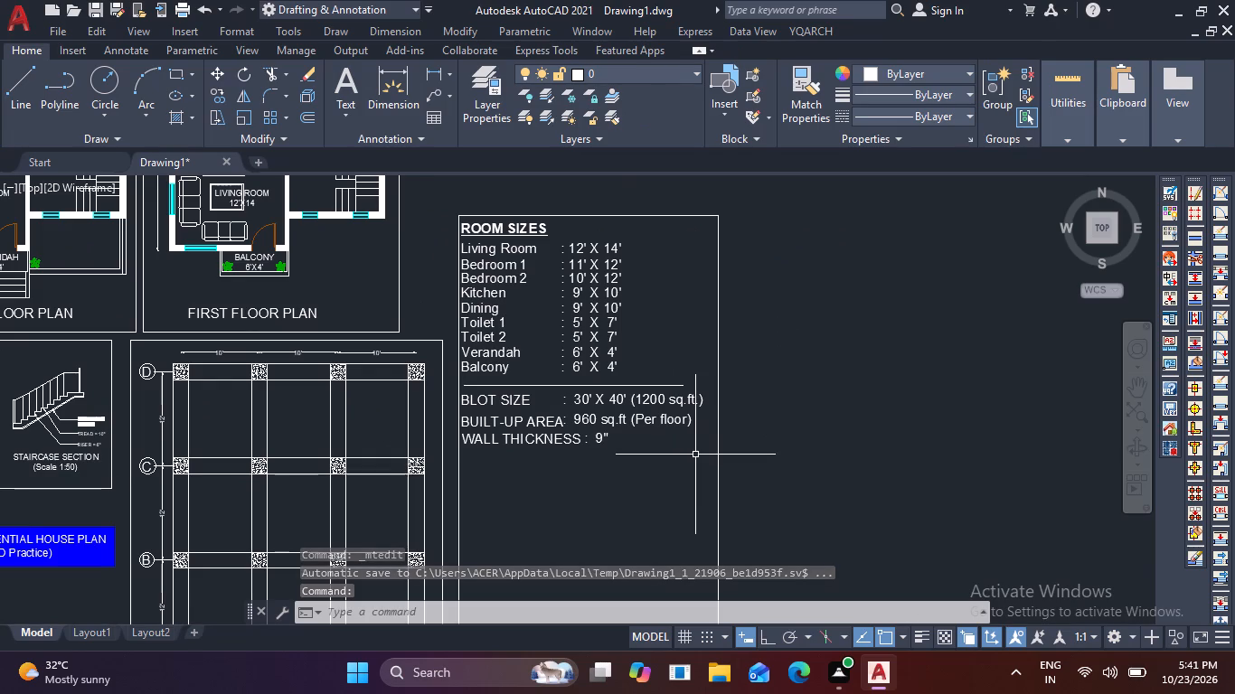
left_click(613, 382)
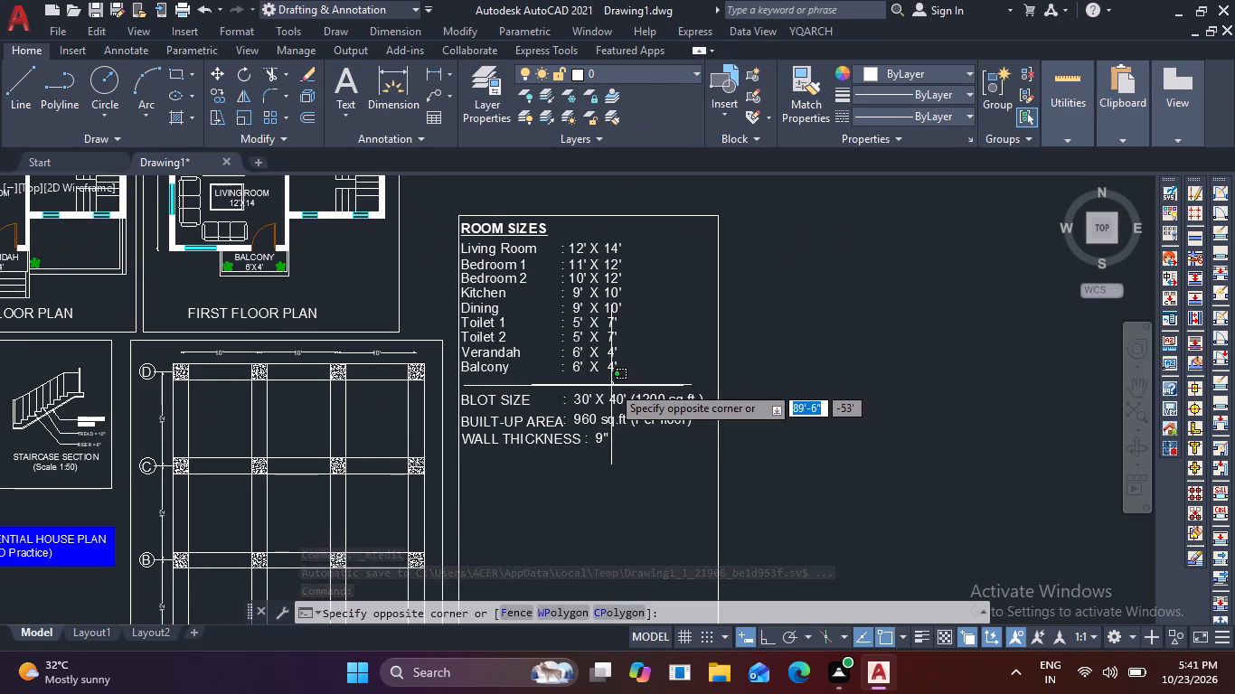
left_click(609, 386)
type("CO")
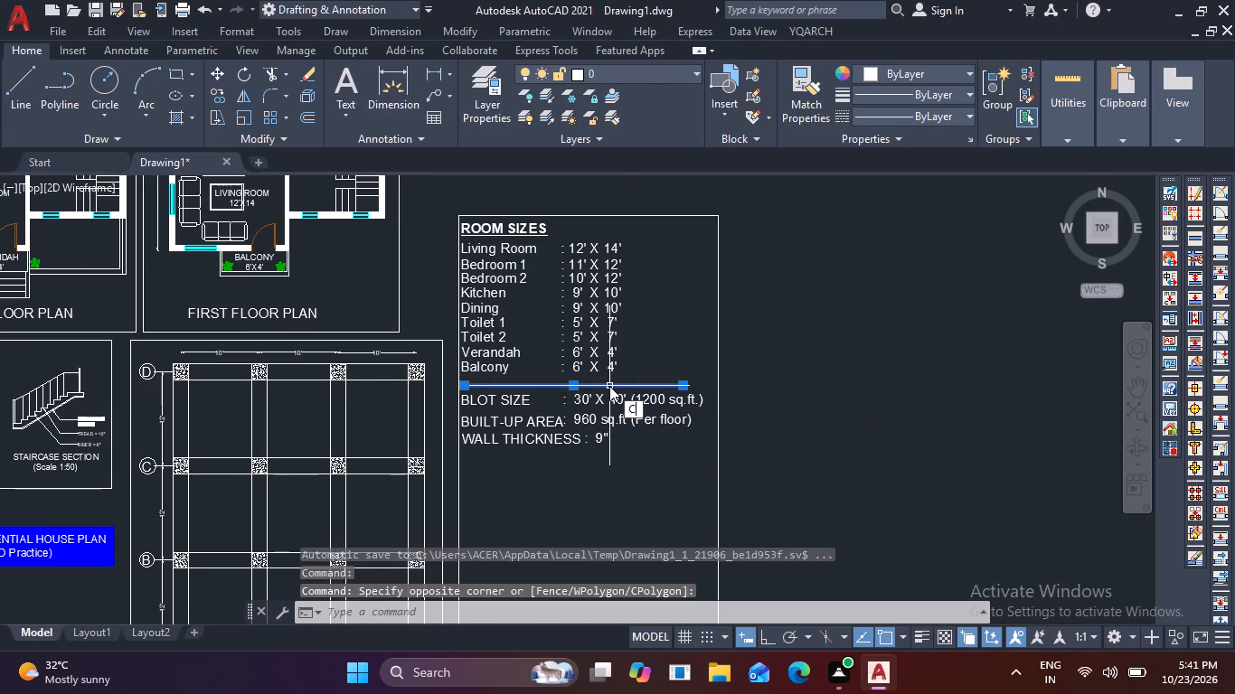
key("space")
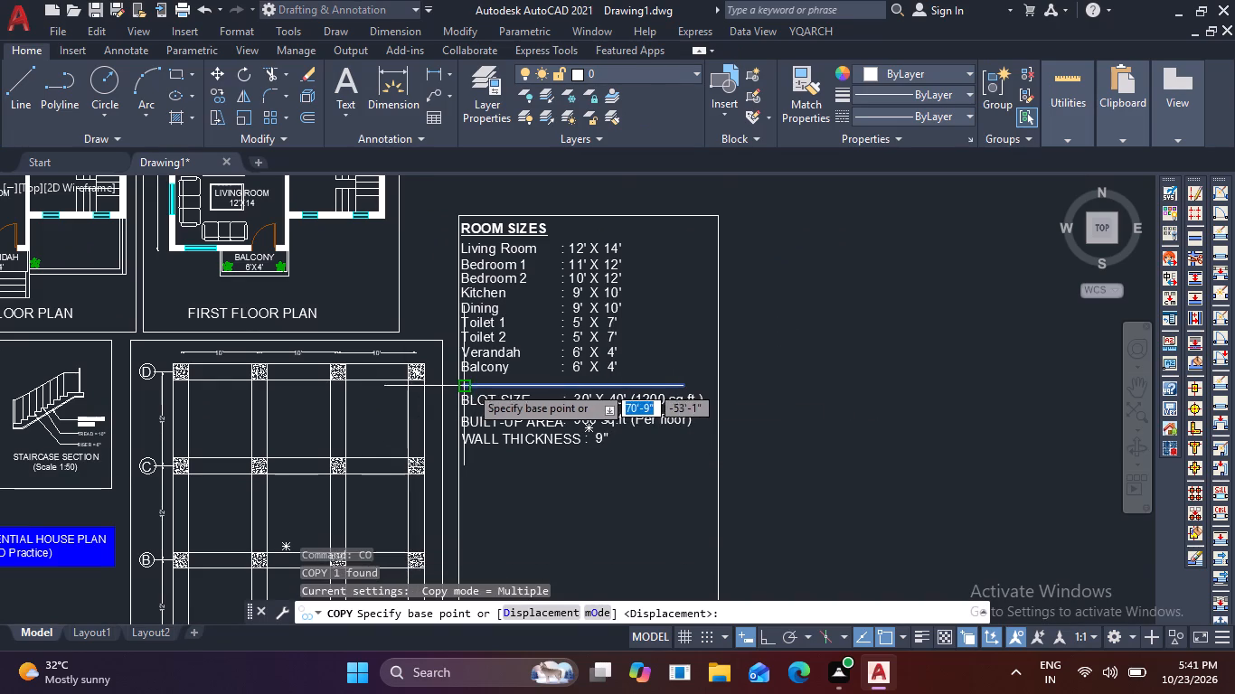
scroll(469, 385, "up", 2)
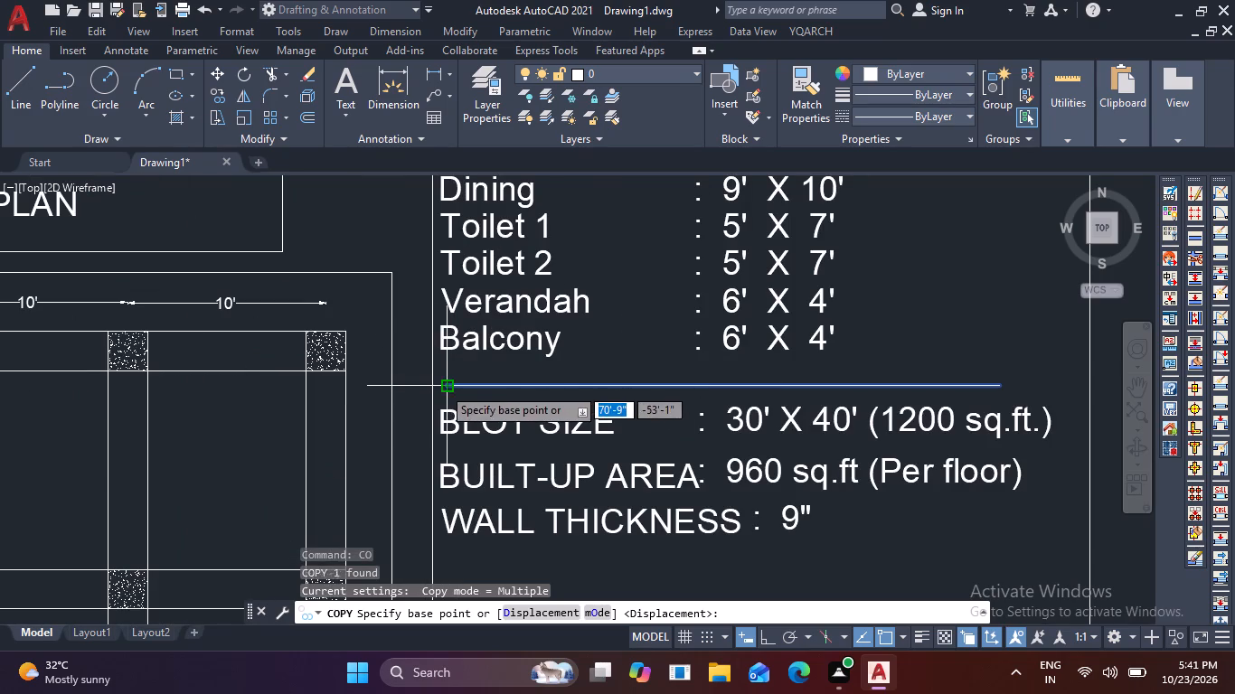
left_click(442, 387)
scroll(438, 484, "down", 1)
middle_click_drag(438, 484, 428, 373)
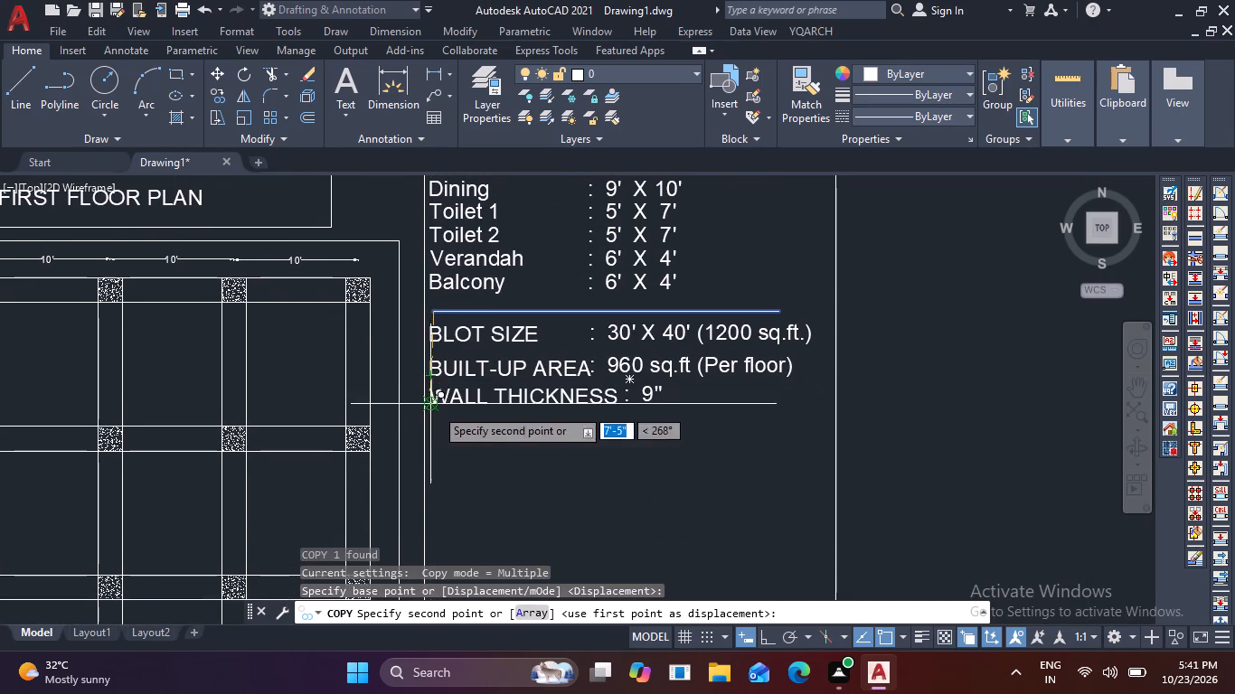
scroll(434, 427, "up", 2)
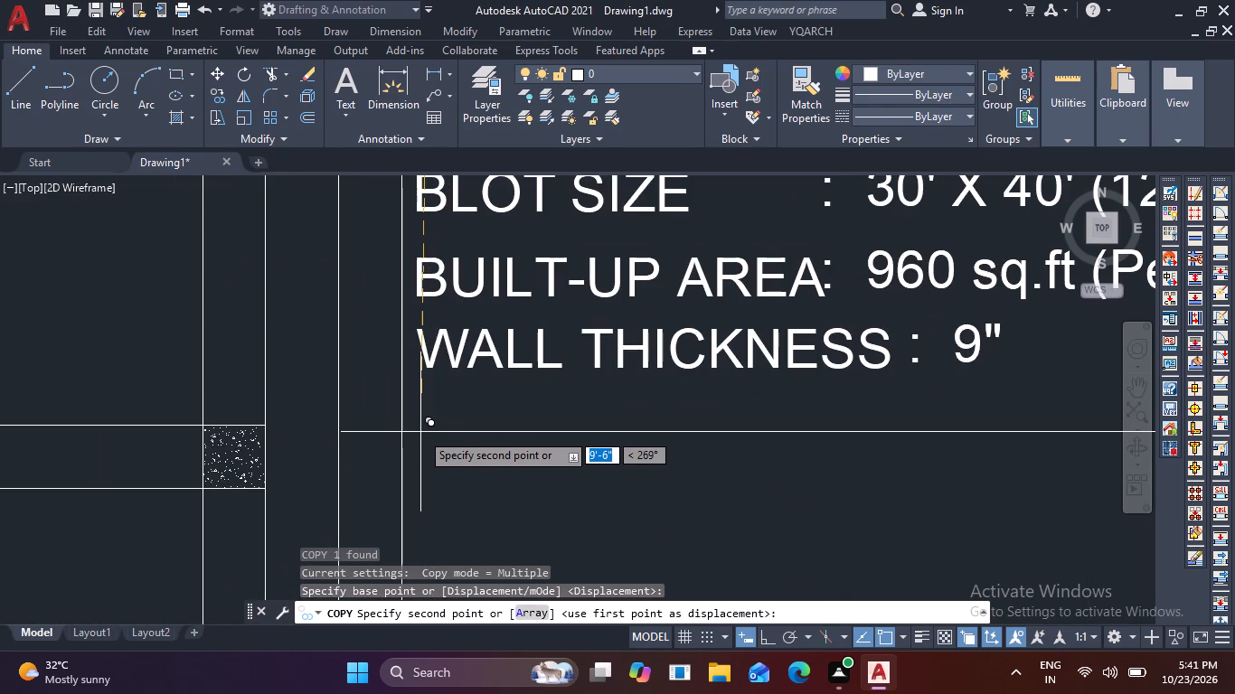
key("F8")
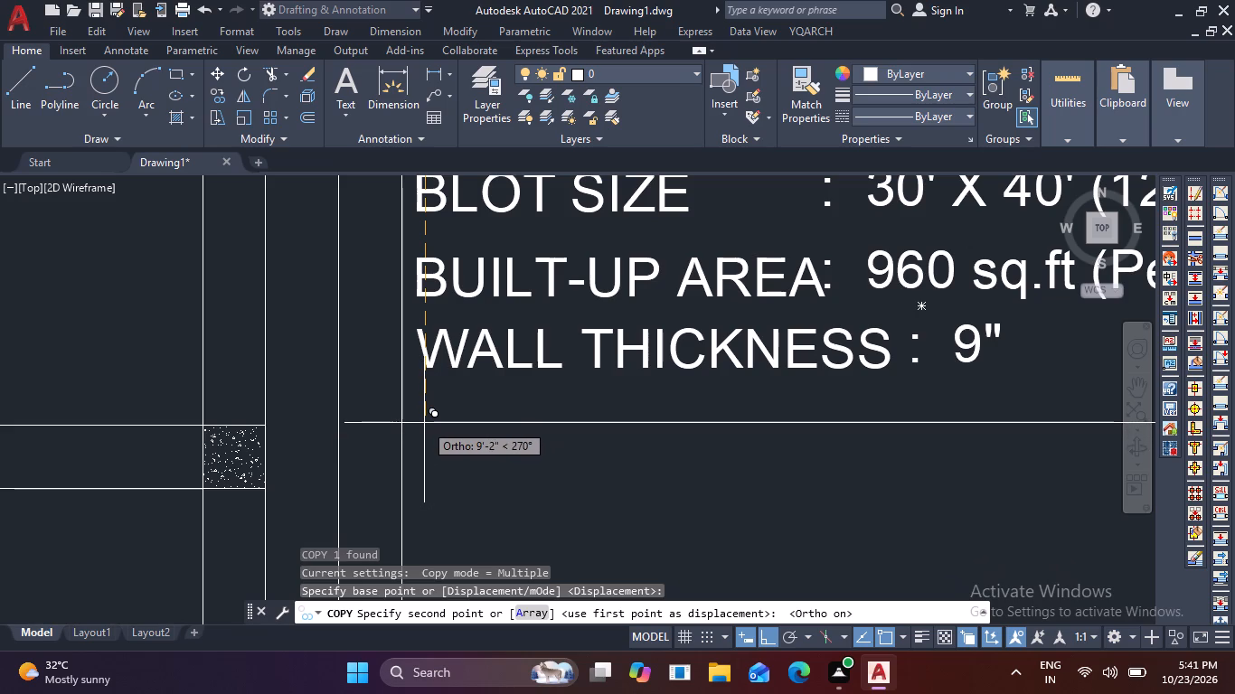
left_click(424, 423)
scroll(425, 423, "down", 3)
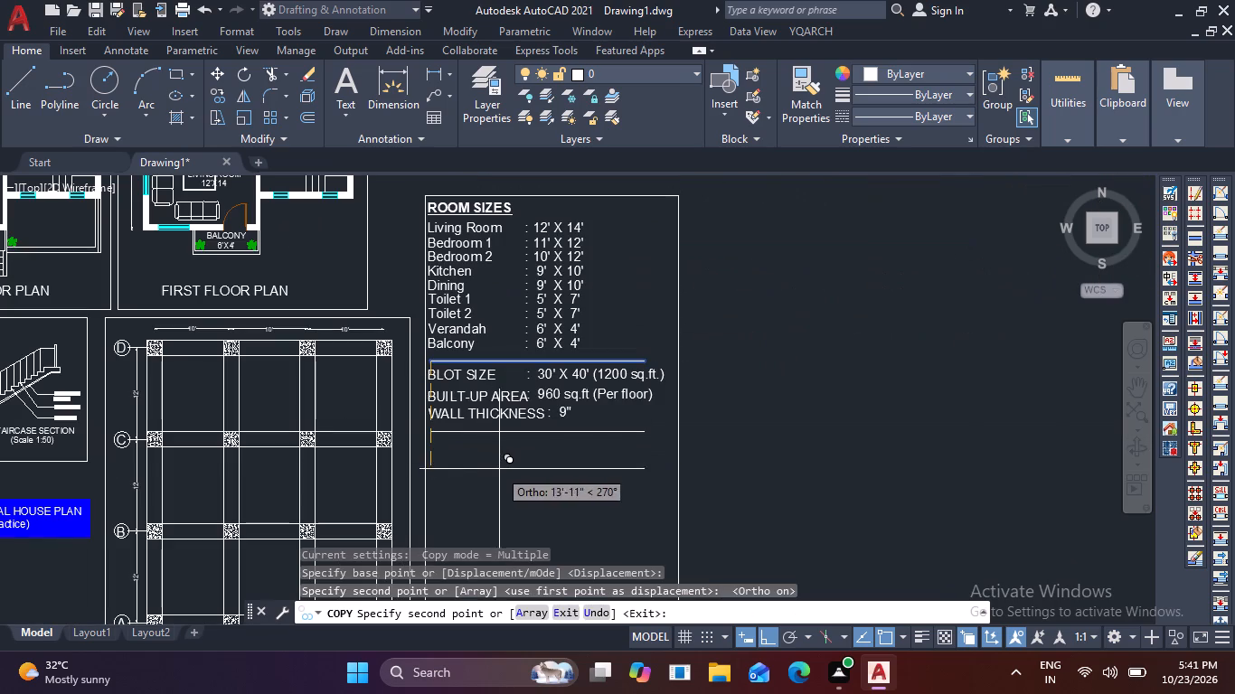
Copy the BLOT SIZE label straight down about 9'-1" to below the lower divider line, with Ortho on.
key("Escape")
scroll(514, 465, "up", 1)
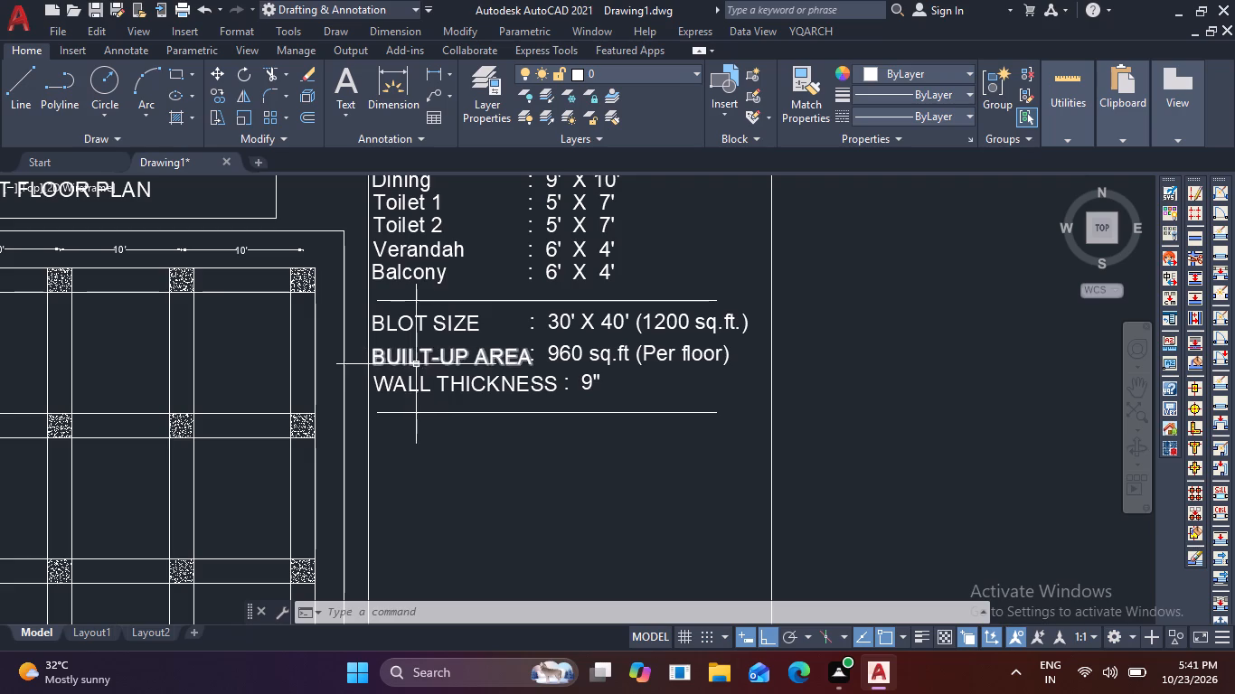
left_click(430, 322)
left_click(382, 323)
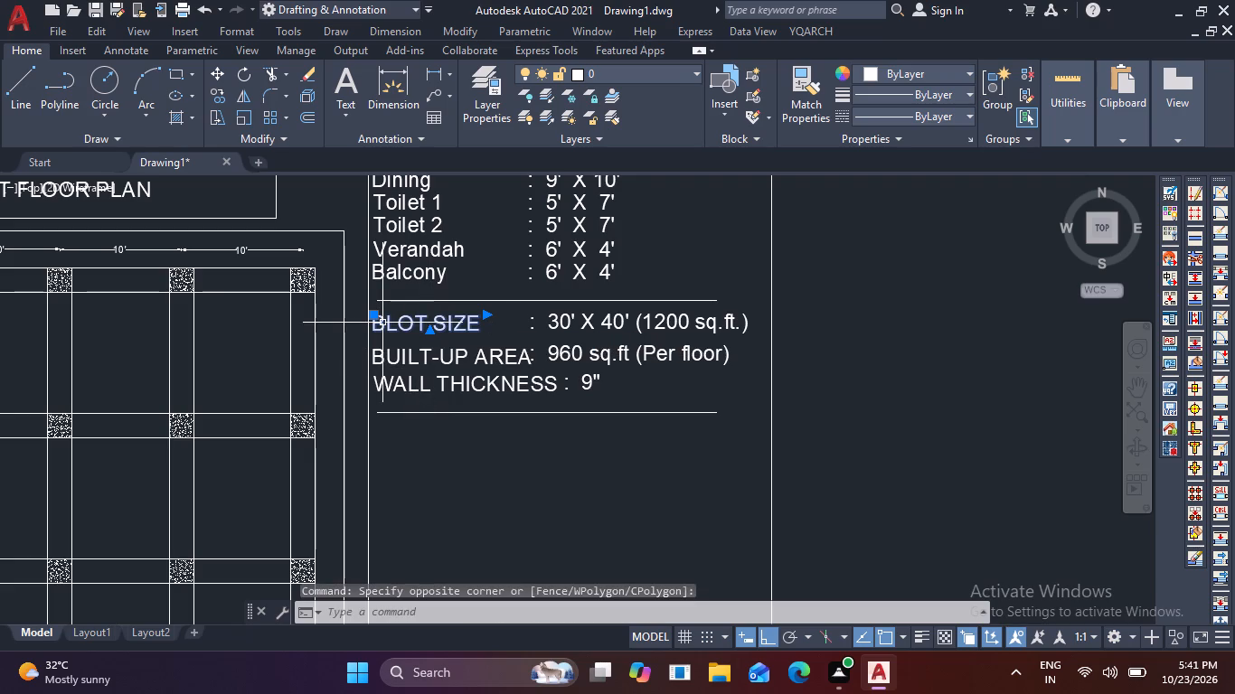
type("CI")
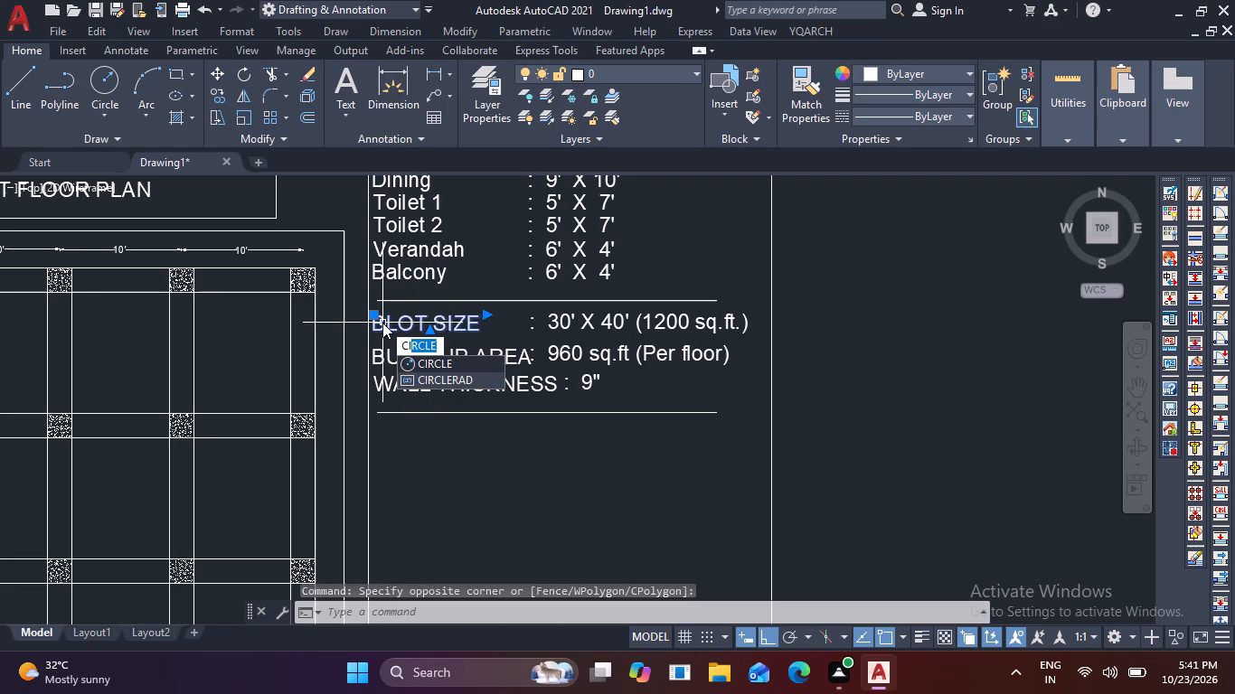
key("BackSpace")
key("BackSpace")
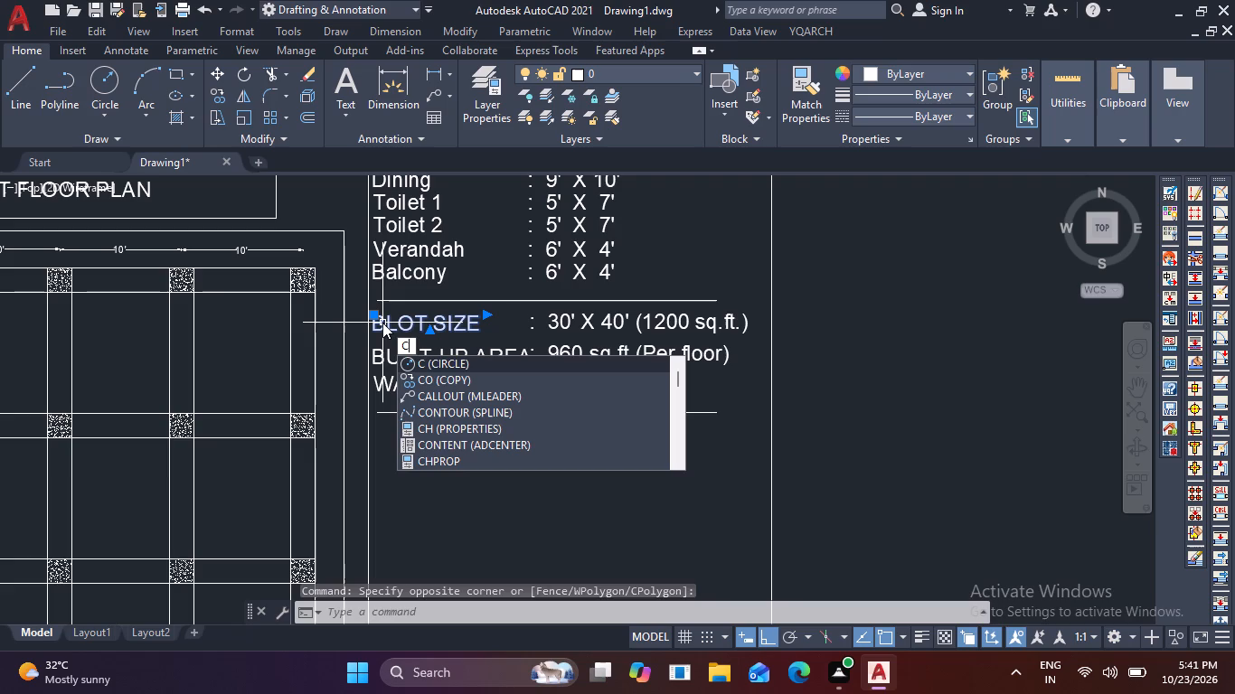
key("o")
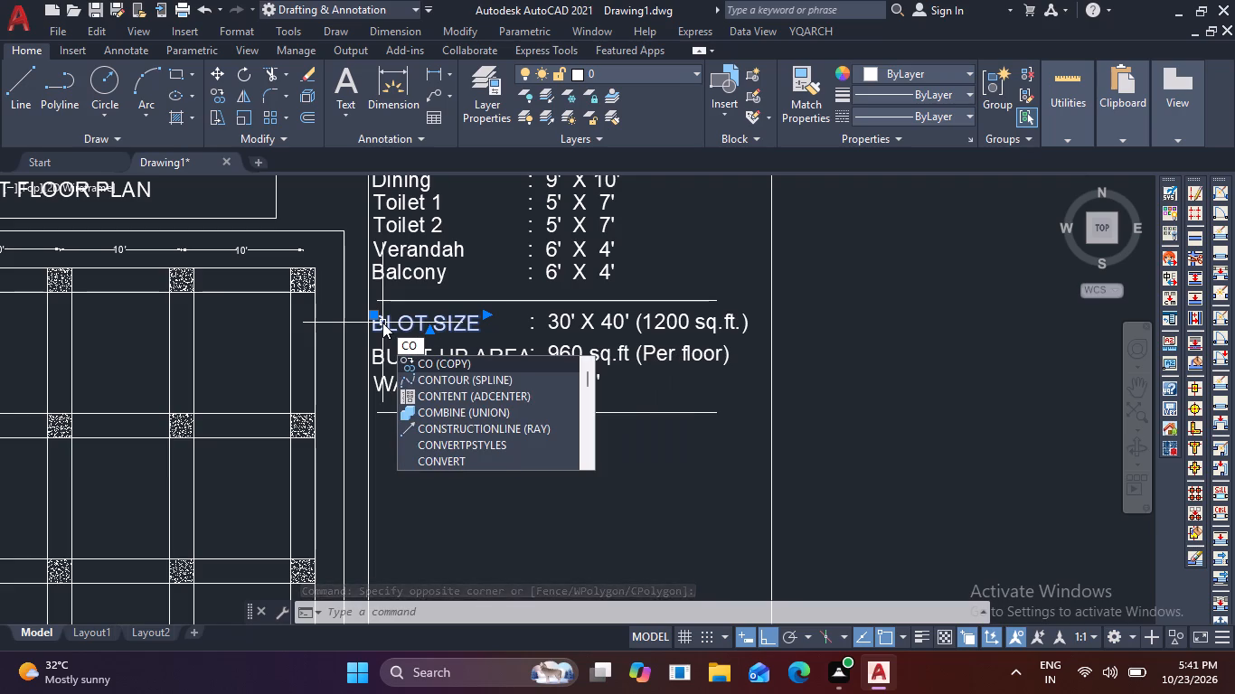
key("space")
left_click(375, 334)
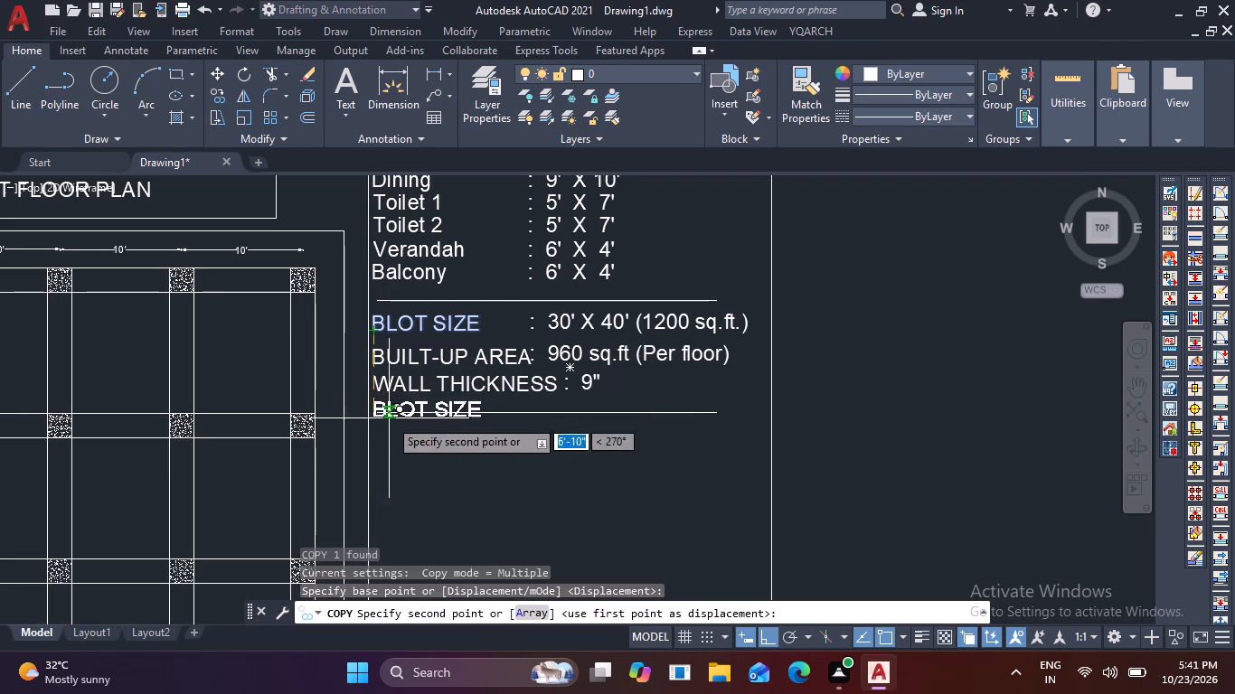
scroll(380, 441, "up", 2)
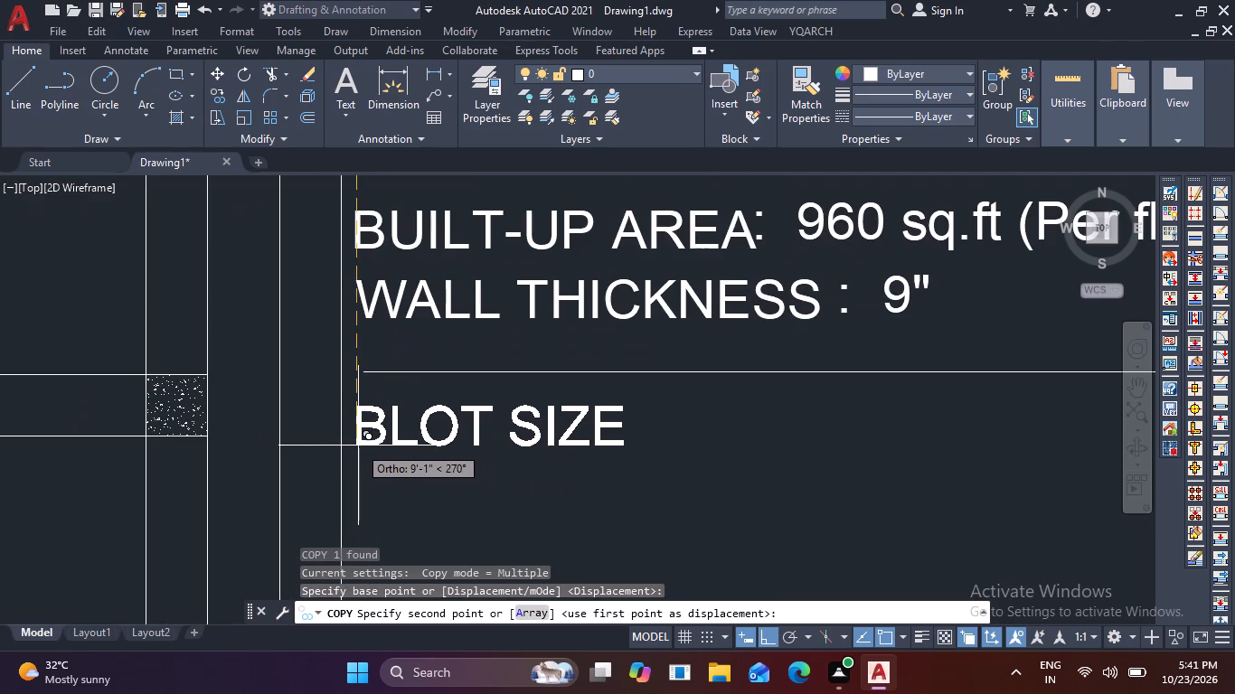
left_click(358, 445)
key("Escape")
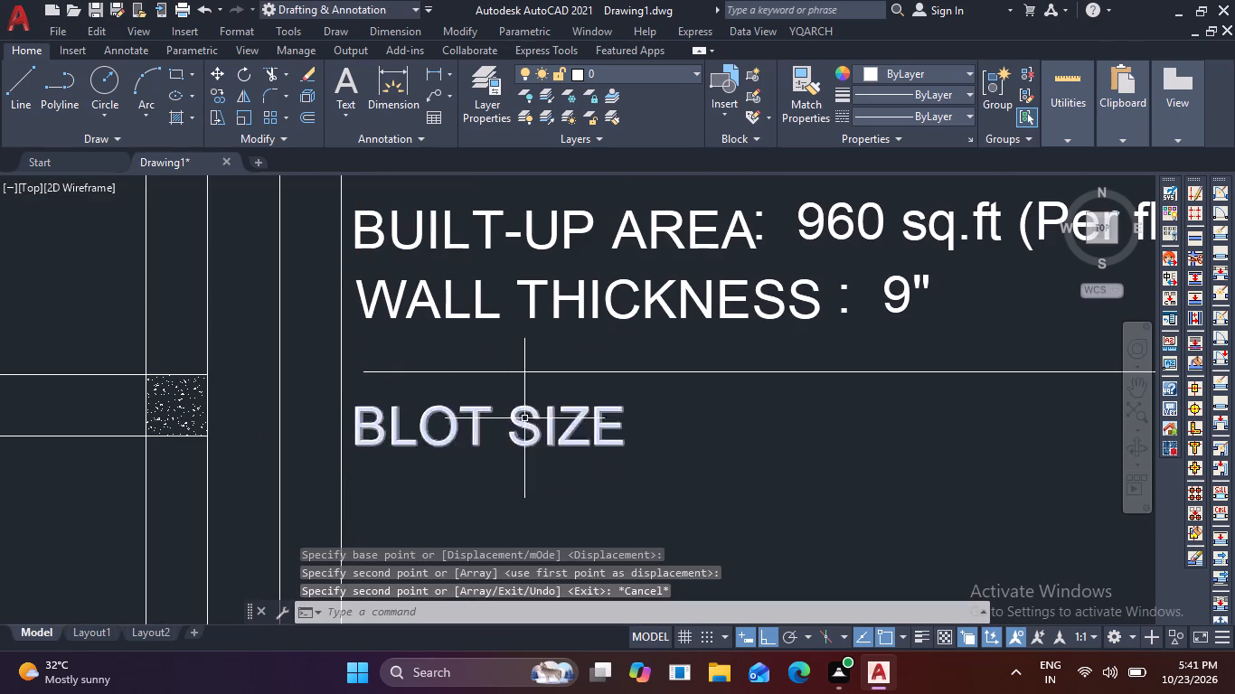
Replace the text of the copied label below the lower divider line with DRAWING SCALE.
double_click(599, 432)
left_click(617, 432)
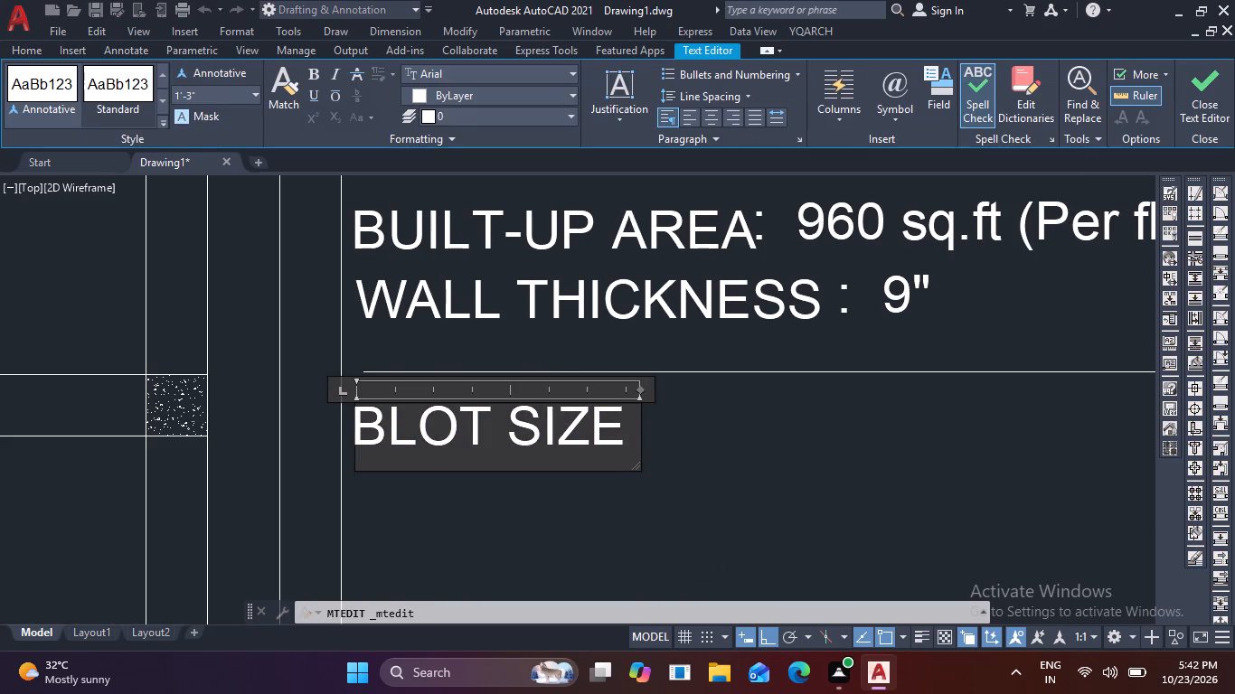
key("BackSpace")
key("BackSpace")
key("BackSpace")
key("BackSpace")
key("BackSpace")
key("BackSpace")
key("BackSpace")
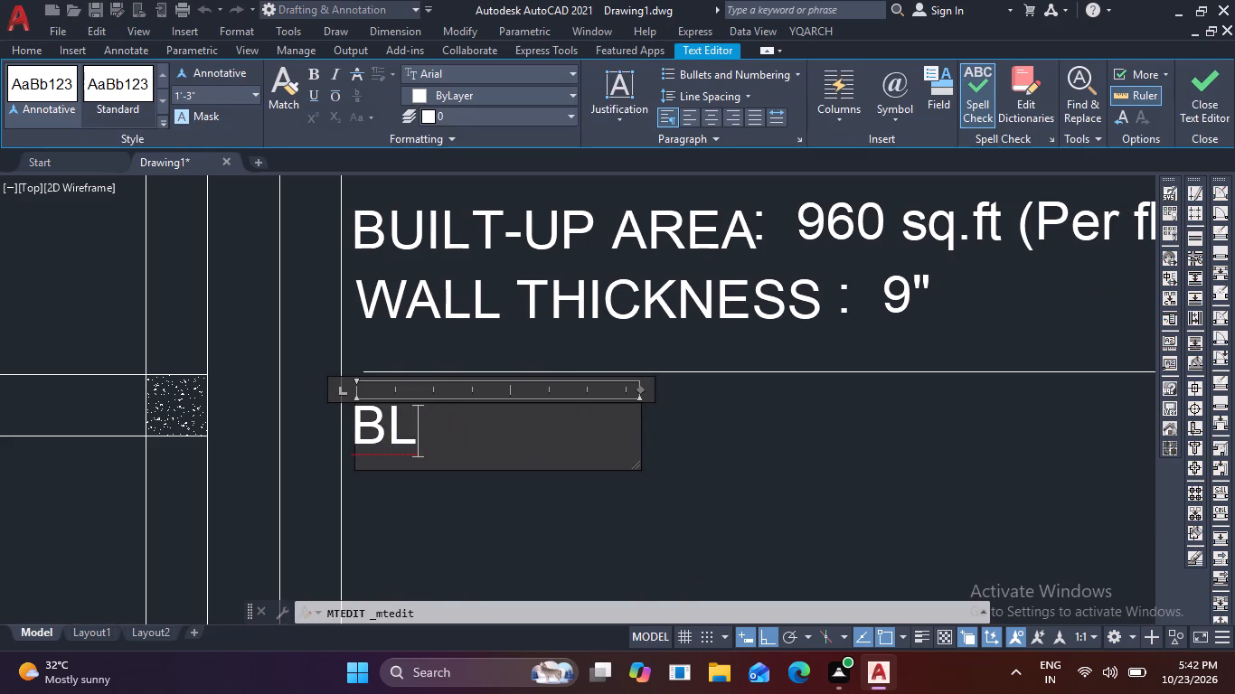
key("BackSpace")
key("BackSpace")
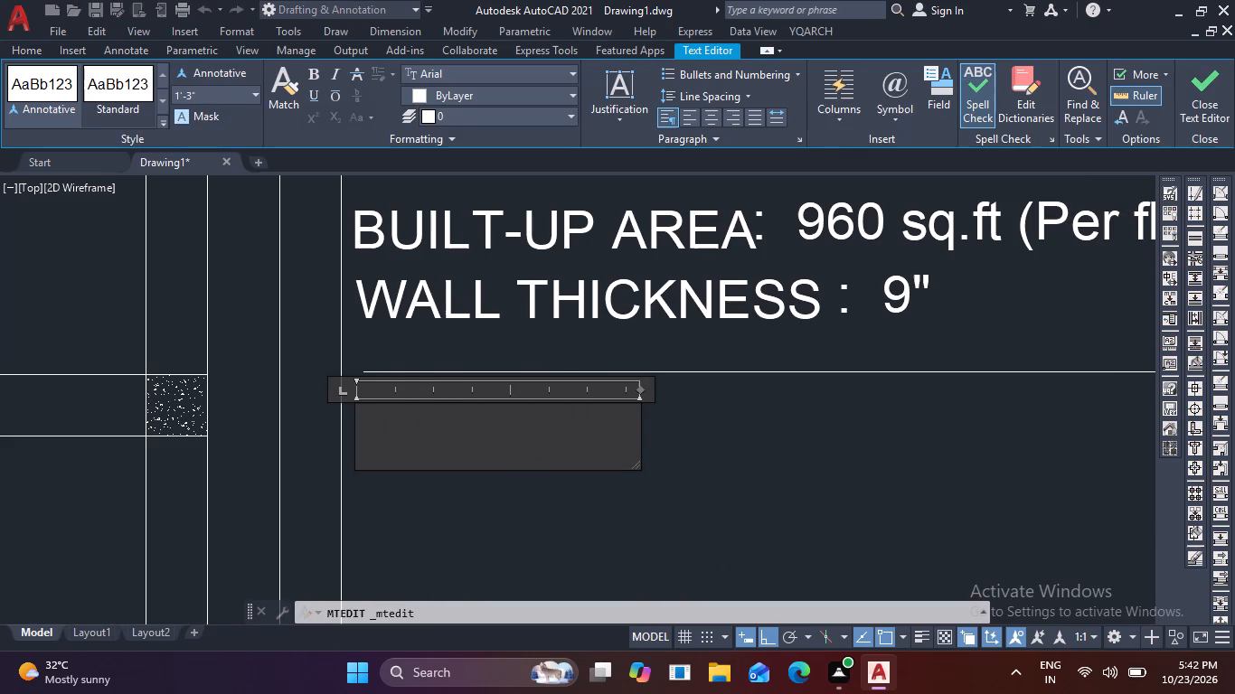
type("DRAWING")
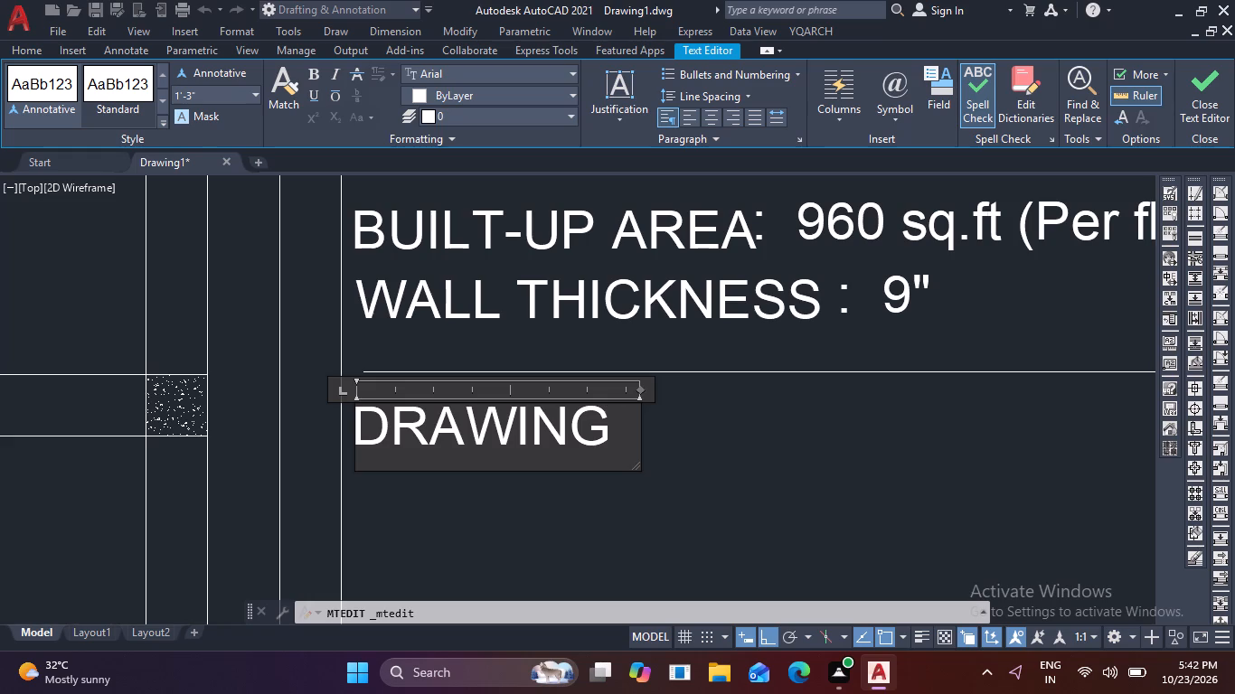
key("space")
type("SCA")
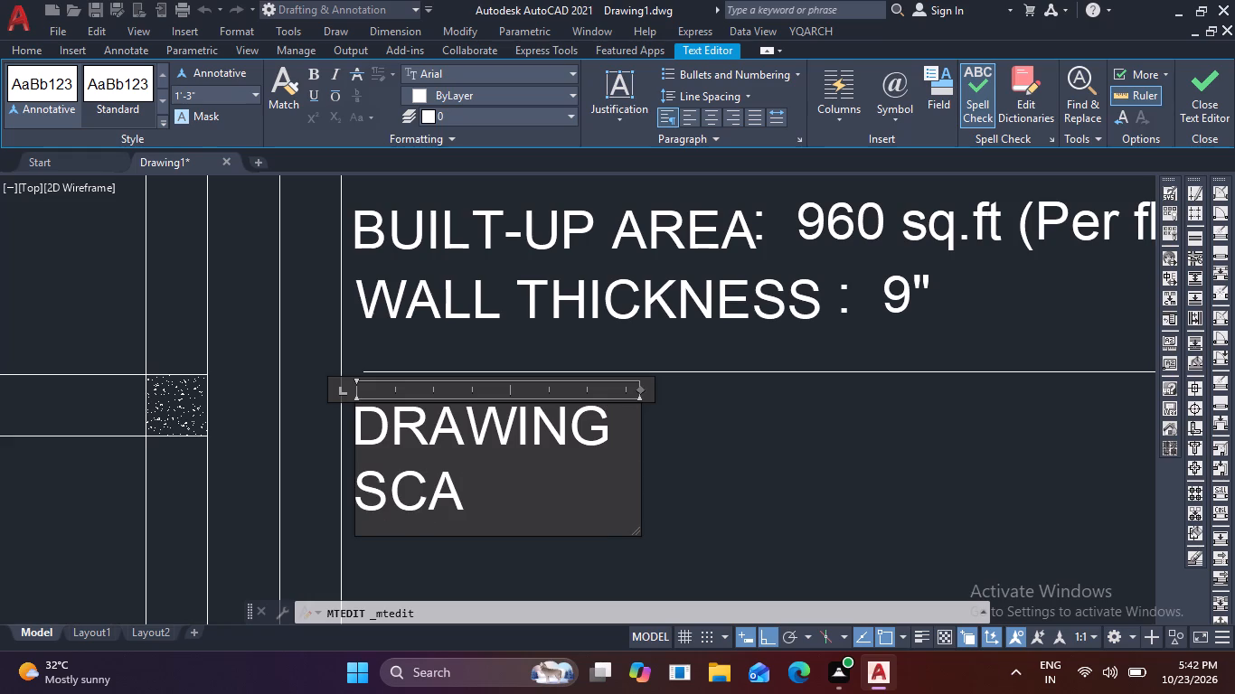
type("TE")
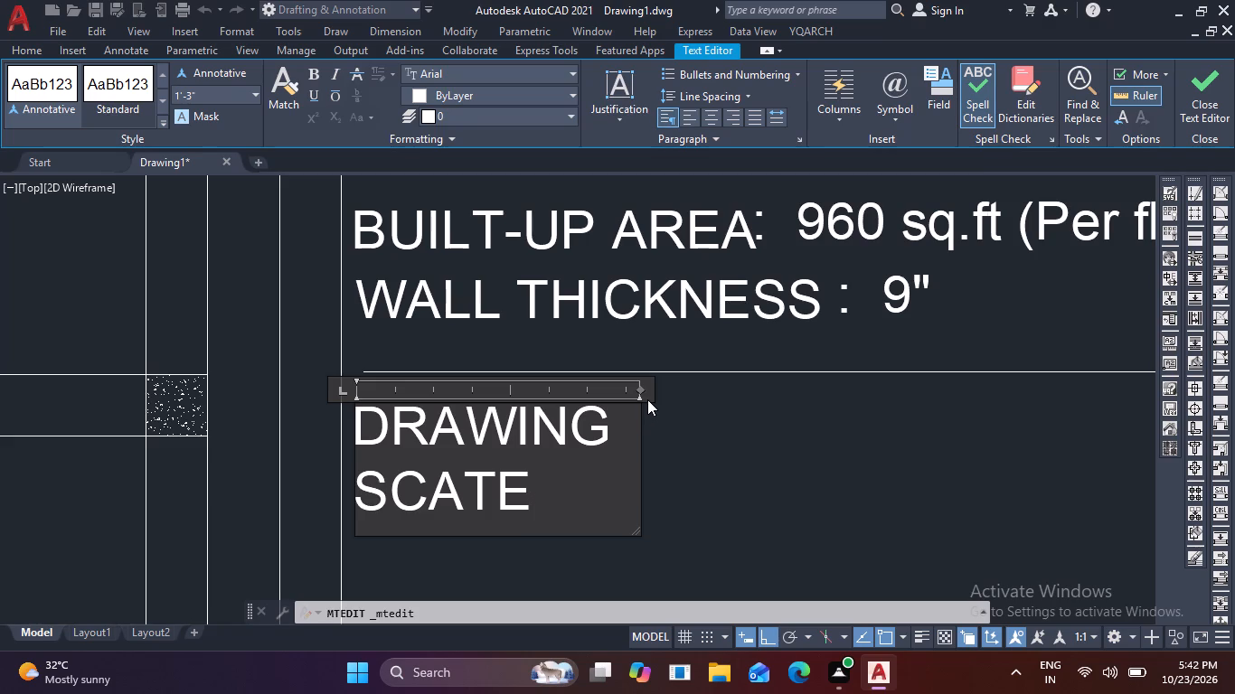
key("BackSpace")
key("BackSpace")
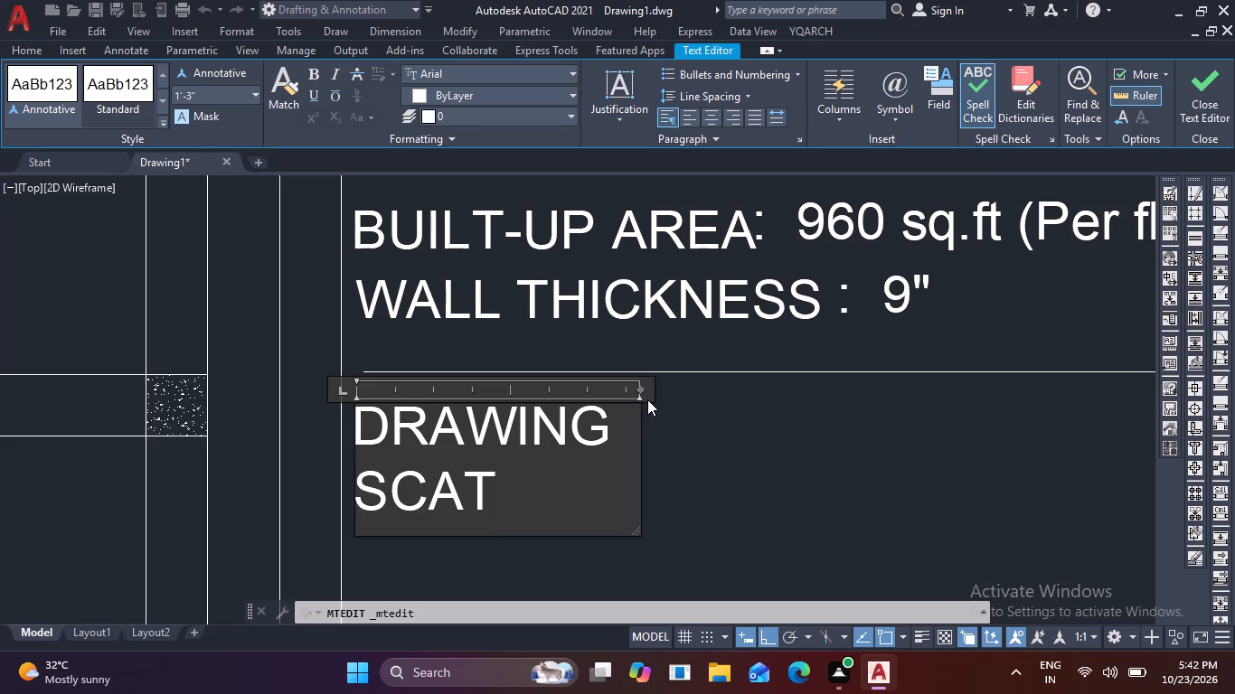
type("LE")
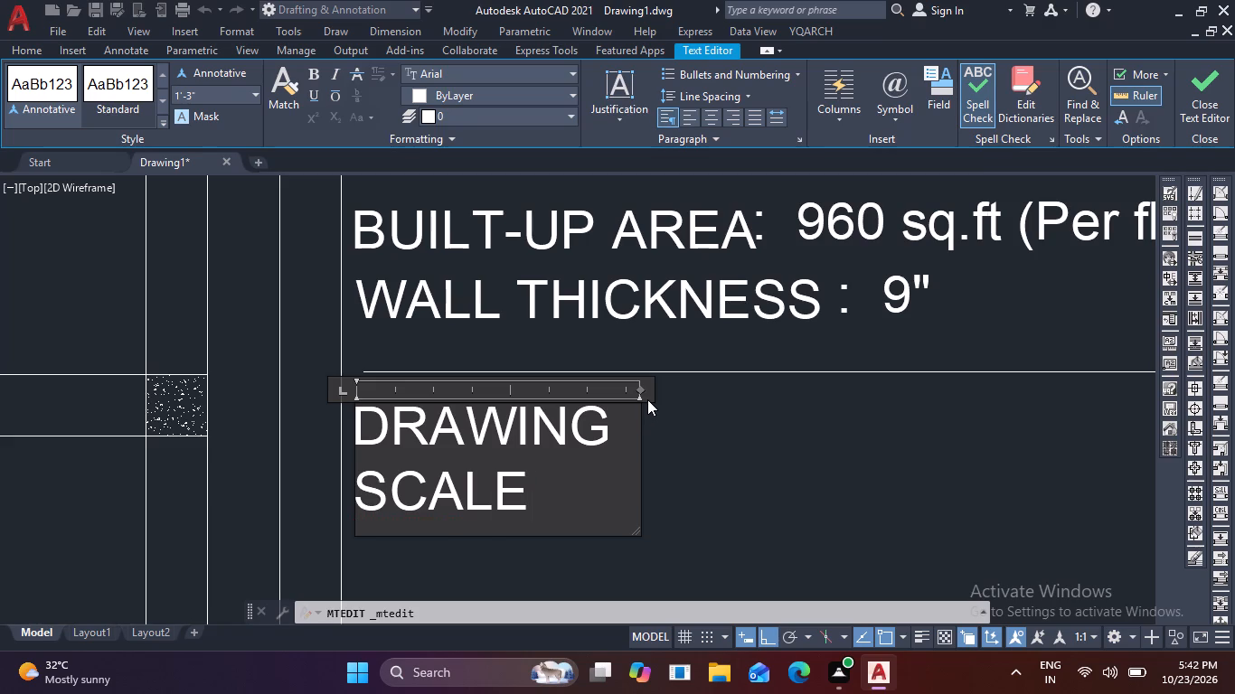
Widen the label's text frame so DRAWING SCALE fits on one line, and finish editing.
left_click_drag(638, 392, 775, 361)
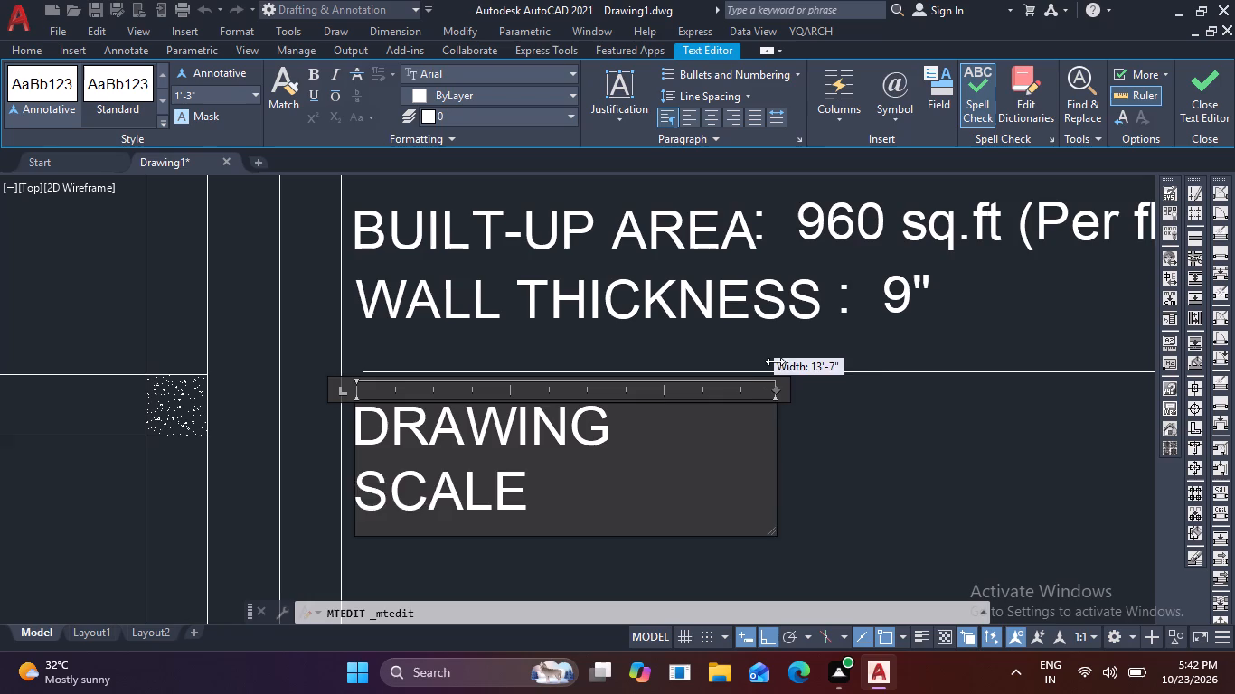
left_click_drag(775, 361, 817, 353)
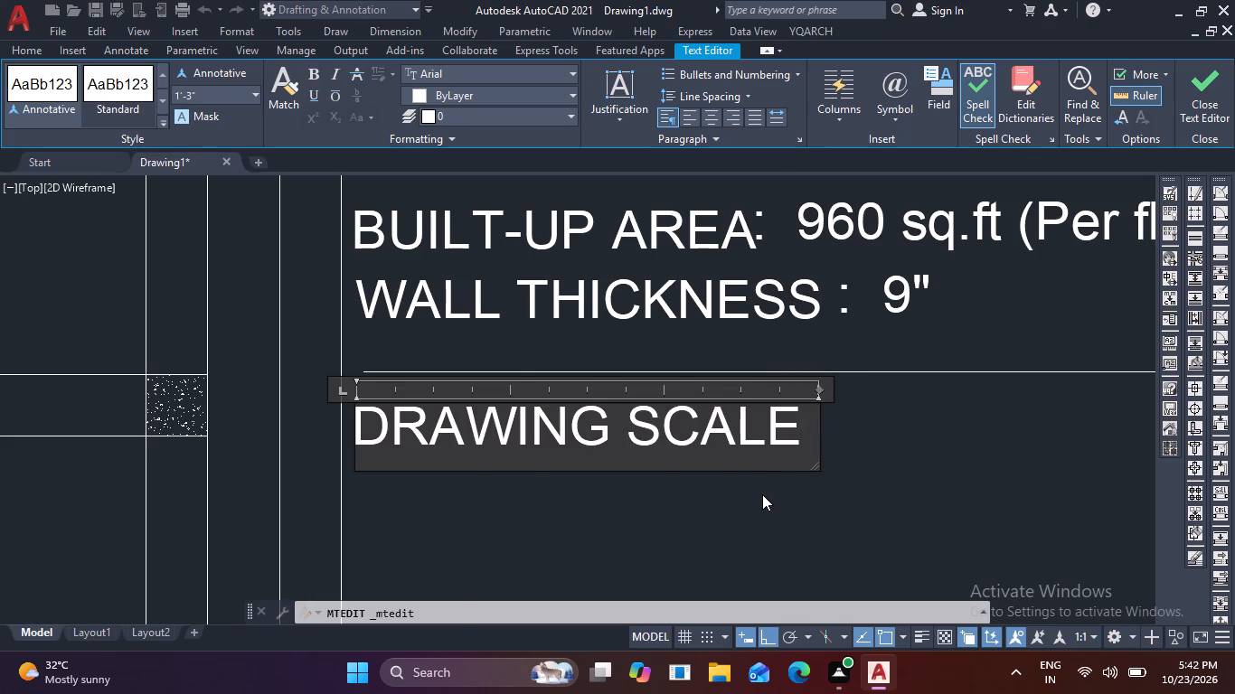
scroll(766, 511, "down", 1)
middle_click_drag(767, 511, 480, 521)
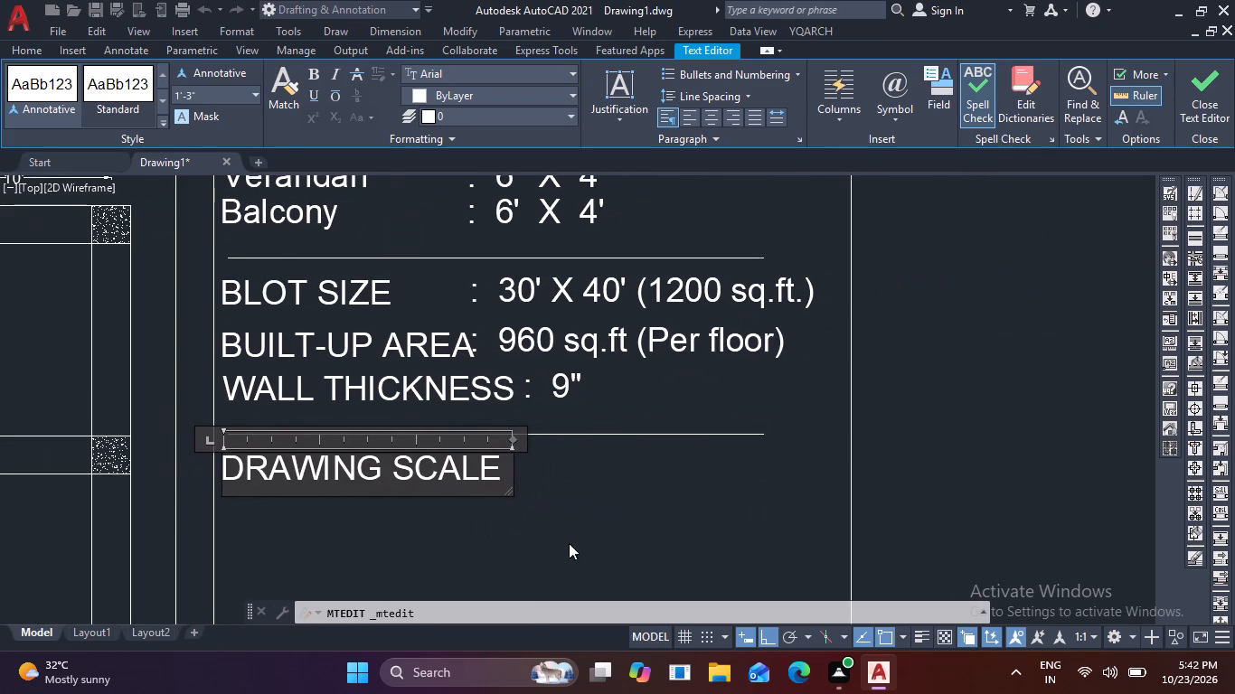
left_click(565, 490)
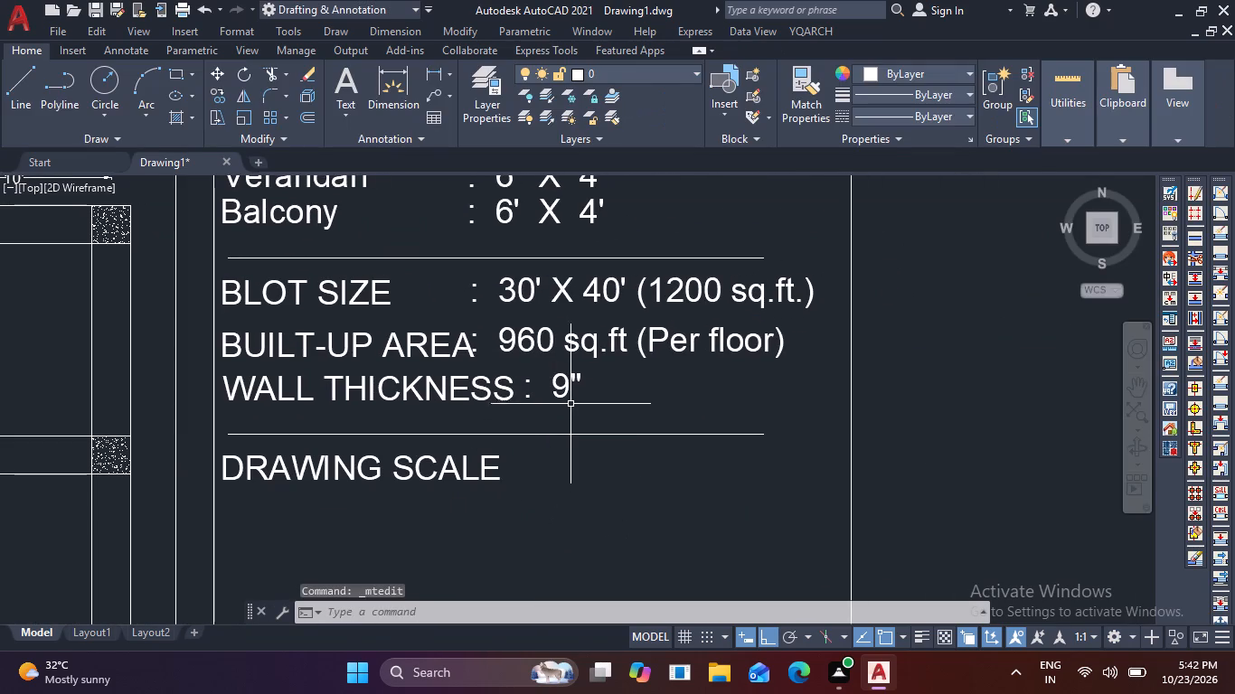
Copy the 9" text beside WALL THICKNESS straight down about 4'-2" to beside DRAWING SCALE.
left_click(567, 395)
type("CO")
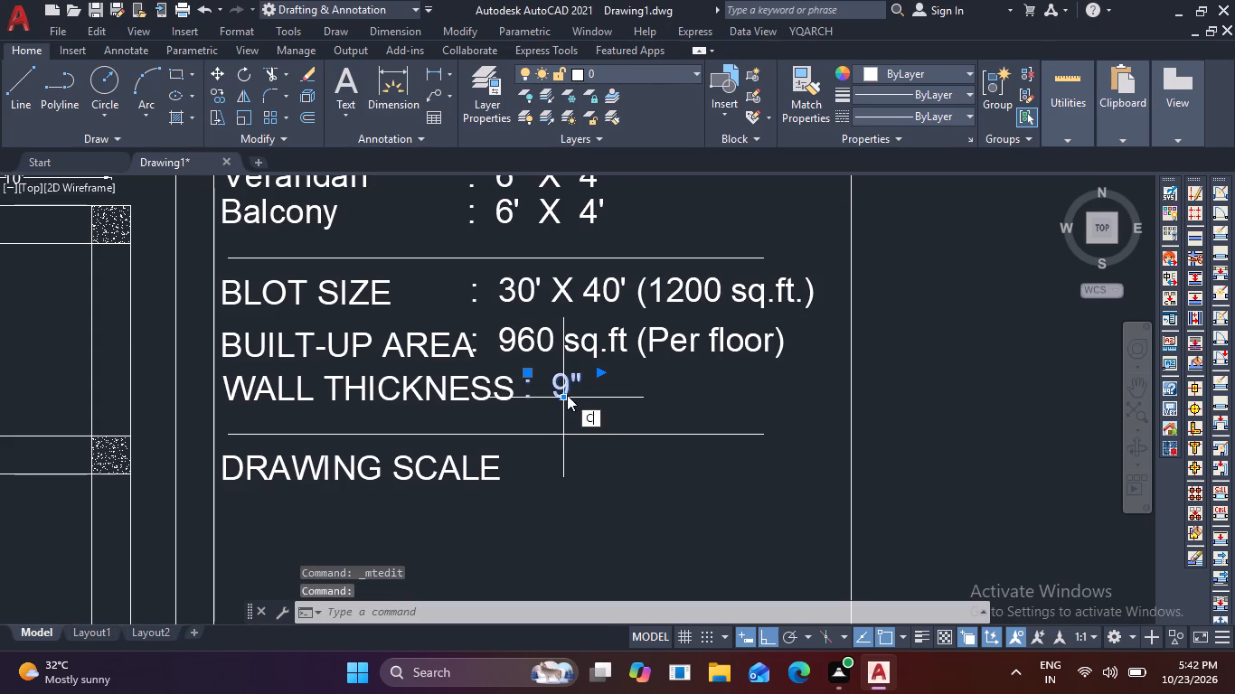
key("space")
left_click(567, 395)
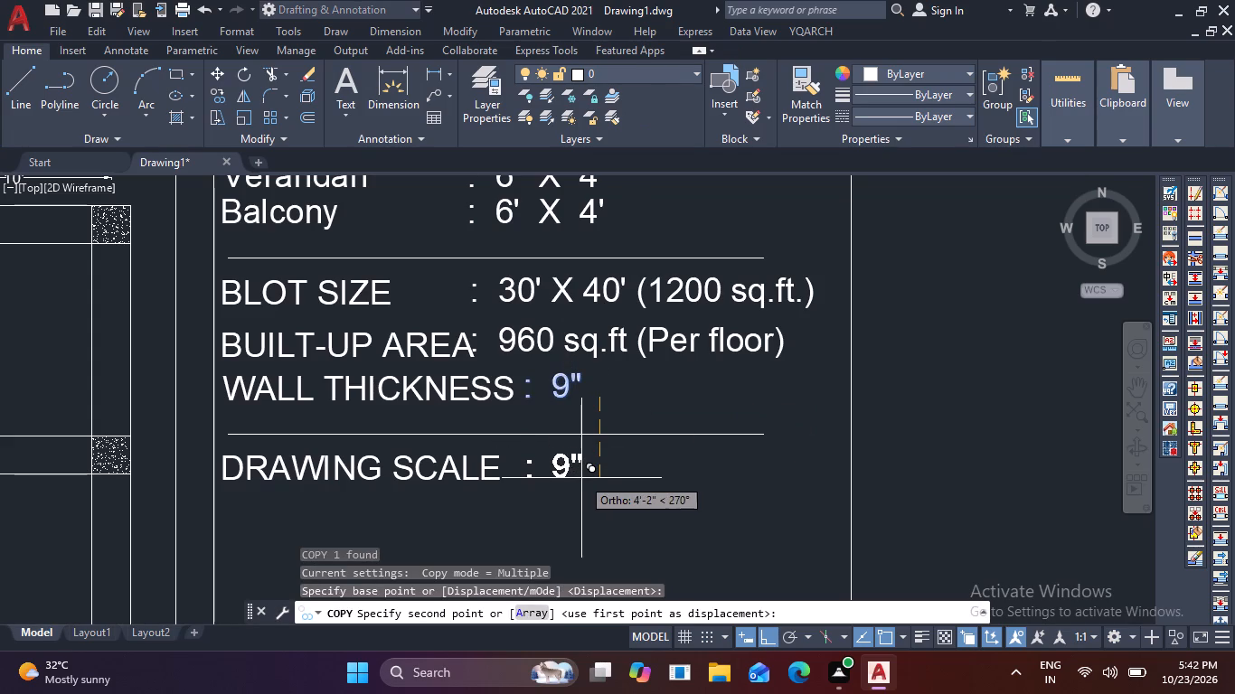
scroll(581, 478, "up", 1)
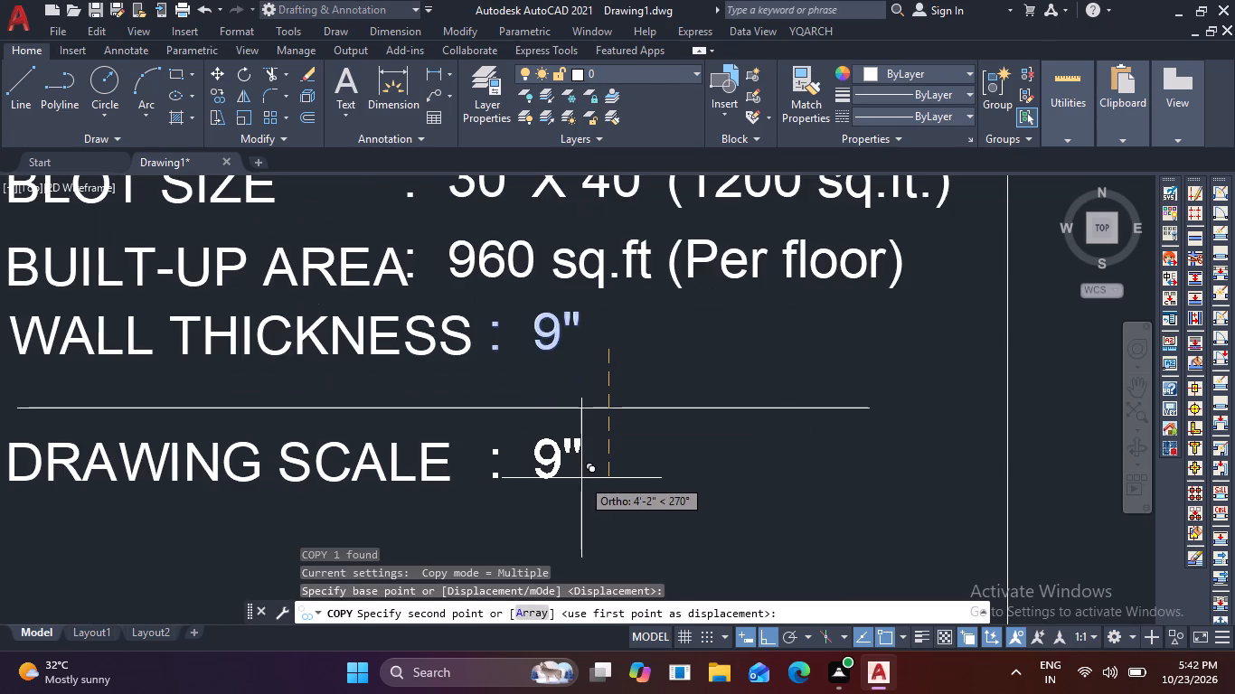
left_click(581, 478)
key("Escape")
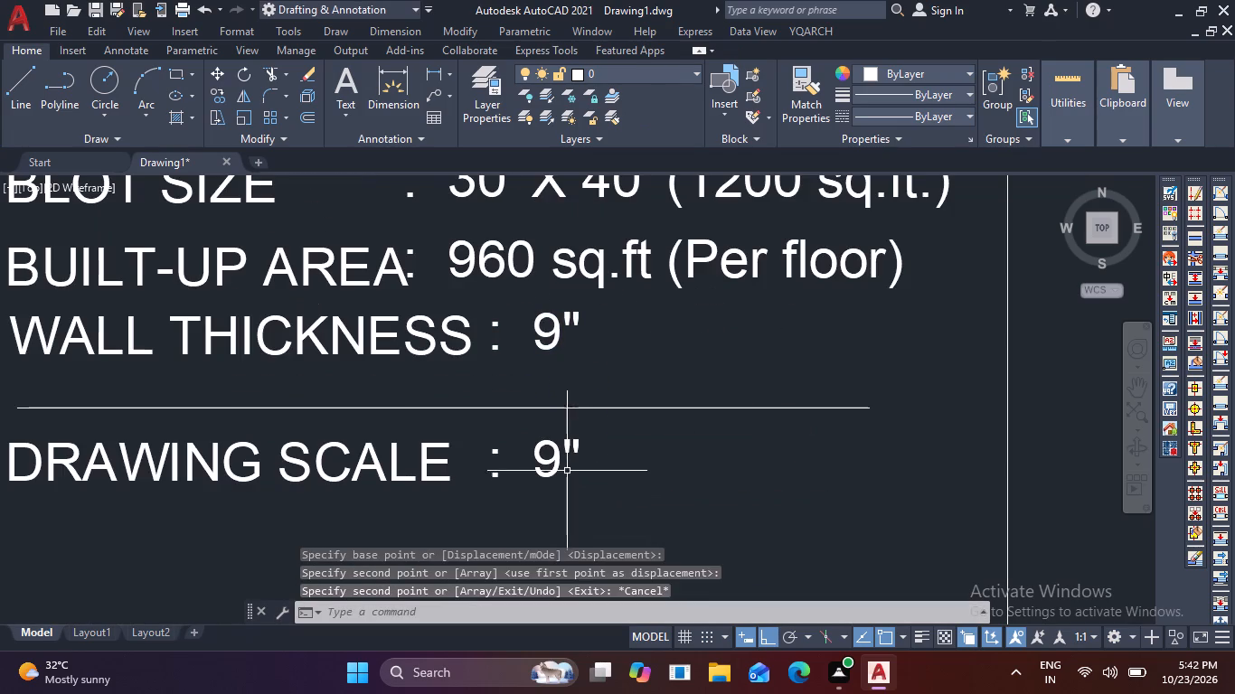
Change the copied text beside DRAWING SCALE to 1:100 after the colon and widen its text frame to about 15'-11".
left_click(563, 469)
double_click(553, 468)
left_click(593, 460)
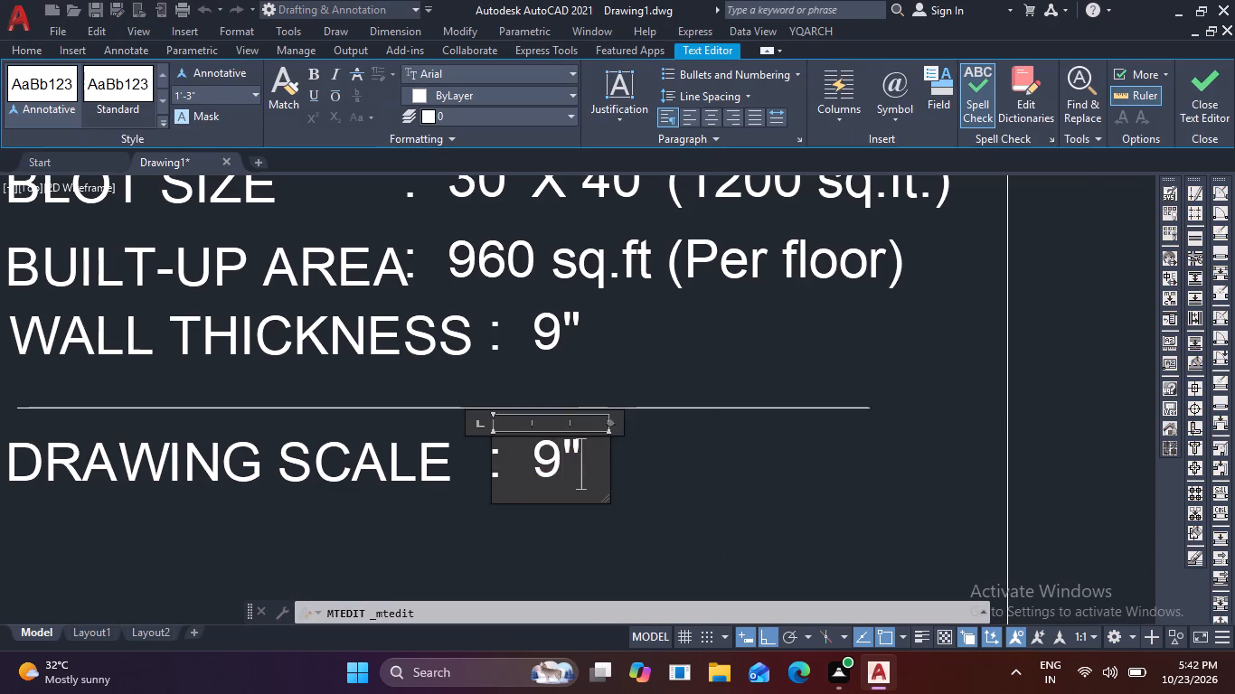
key("BackSpace")
key("BackSpace")
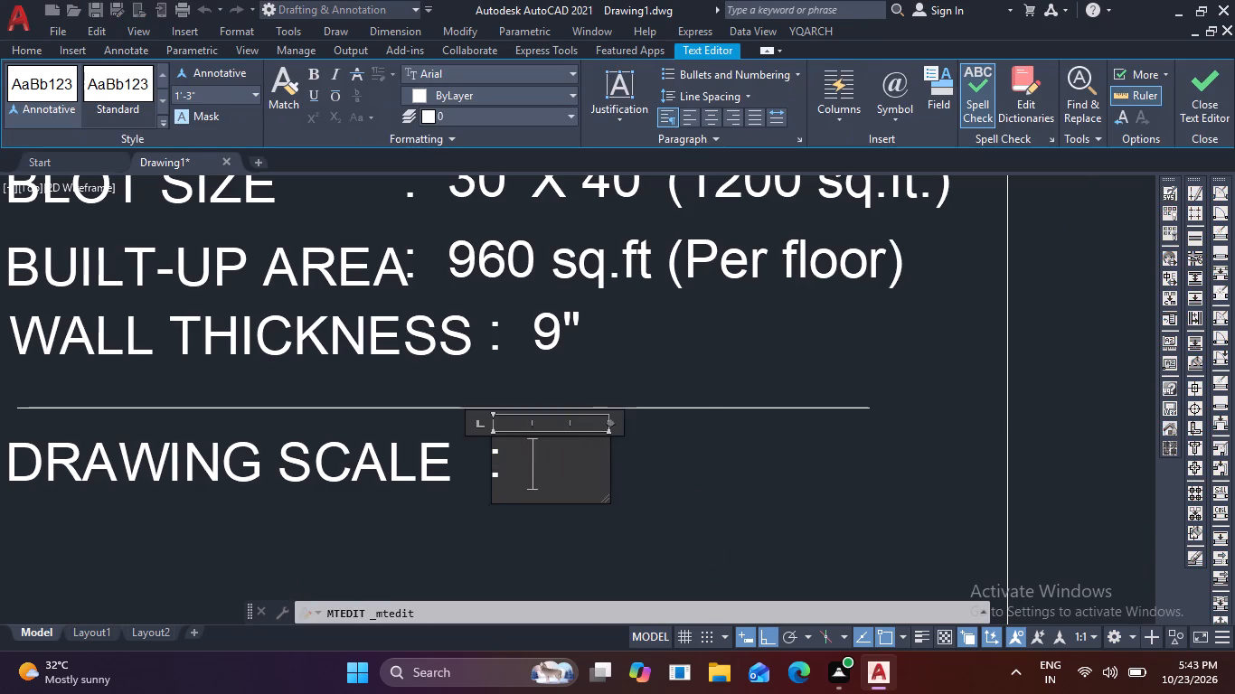
key("1")
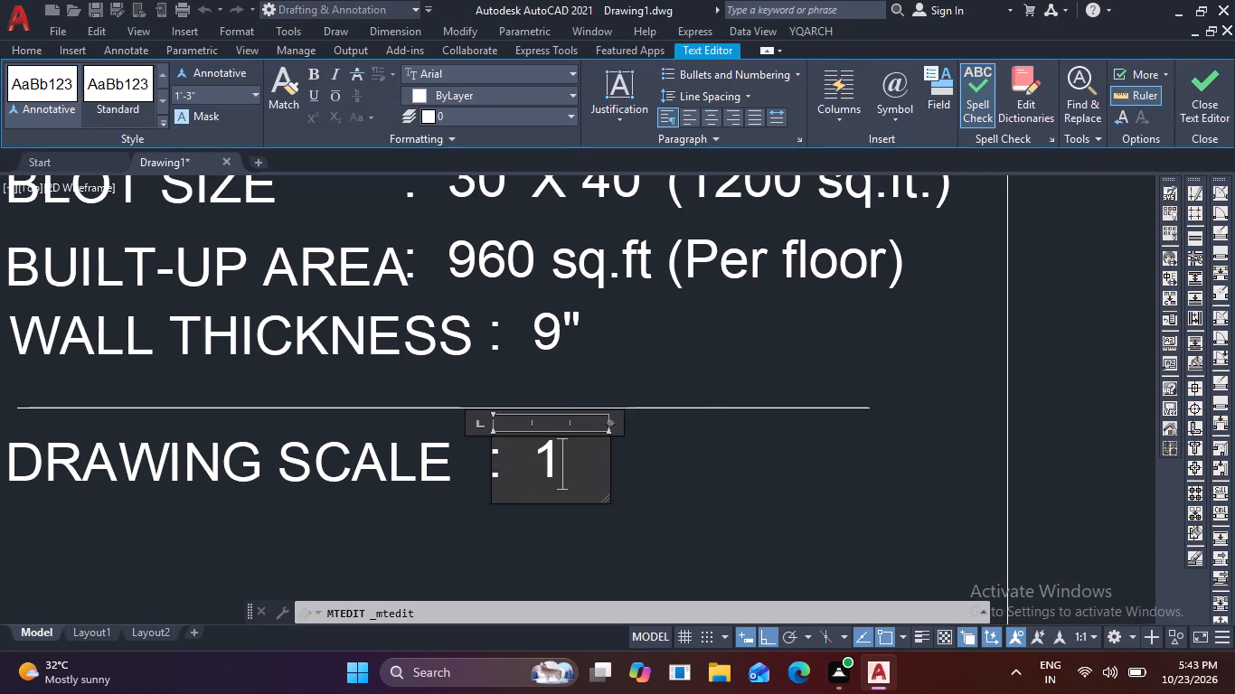
key("shift+colon")
type("100")
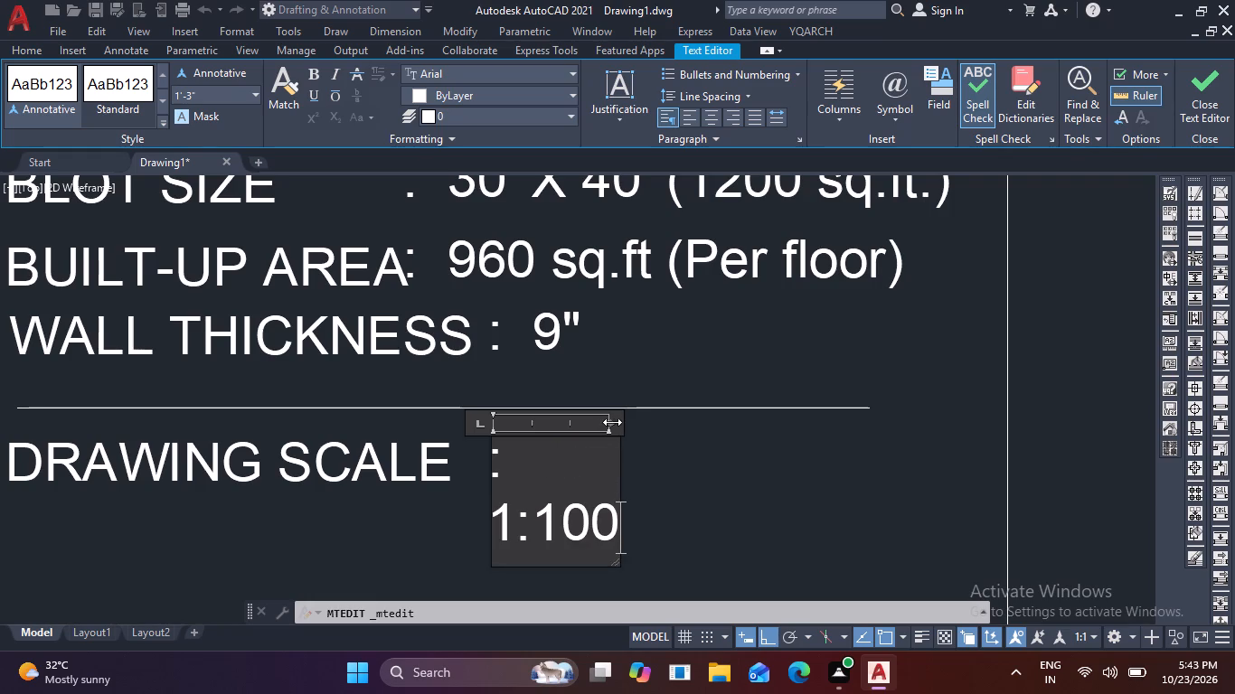
left_click_drag(612, 422, 983, 389)
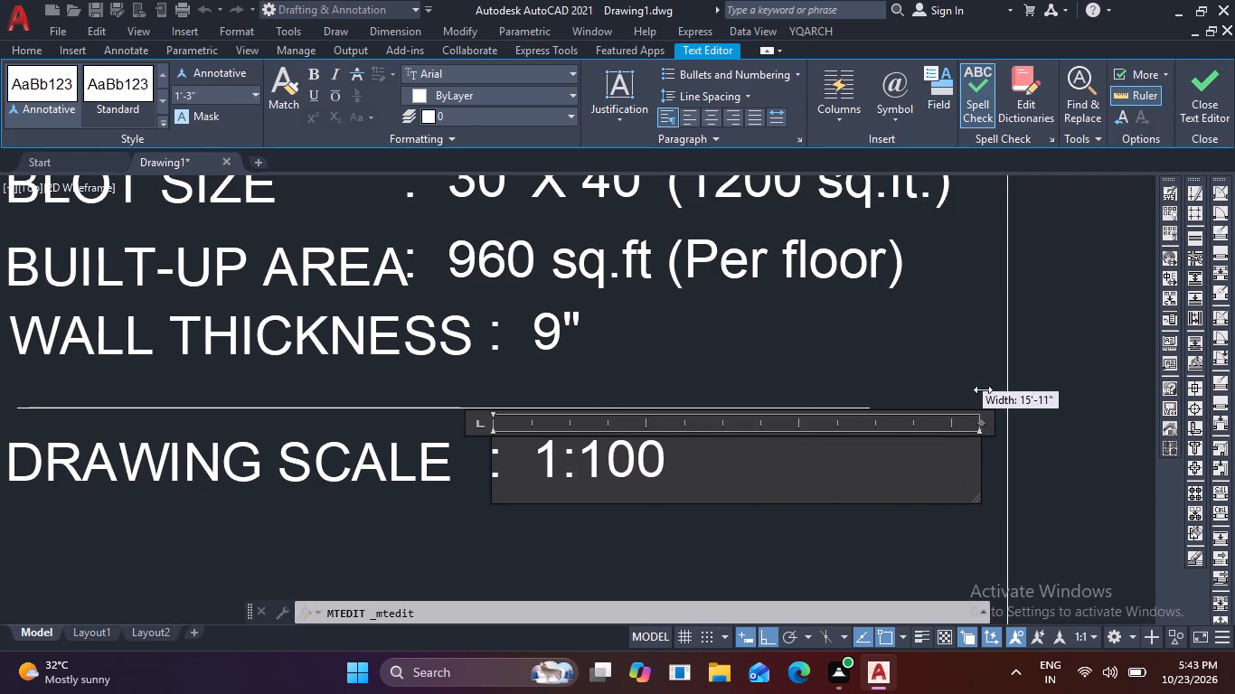
left_click_drag(983, 389, 984, 389)
Append "(Plan & Elevation" after 1:100 in the text beside DRAWING SCALE, and finish editing.
left_click(766, 481)
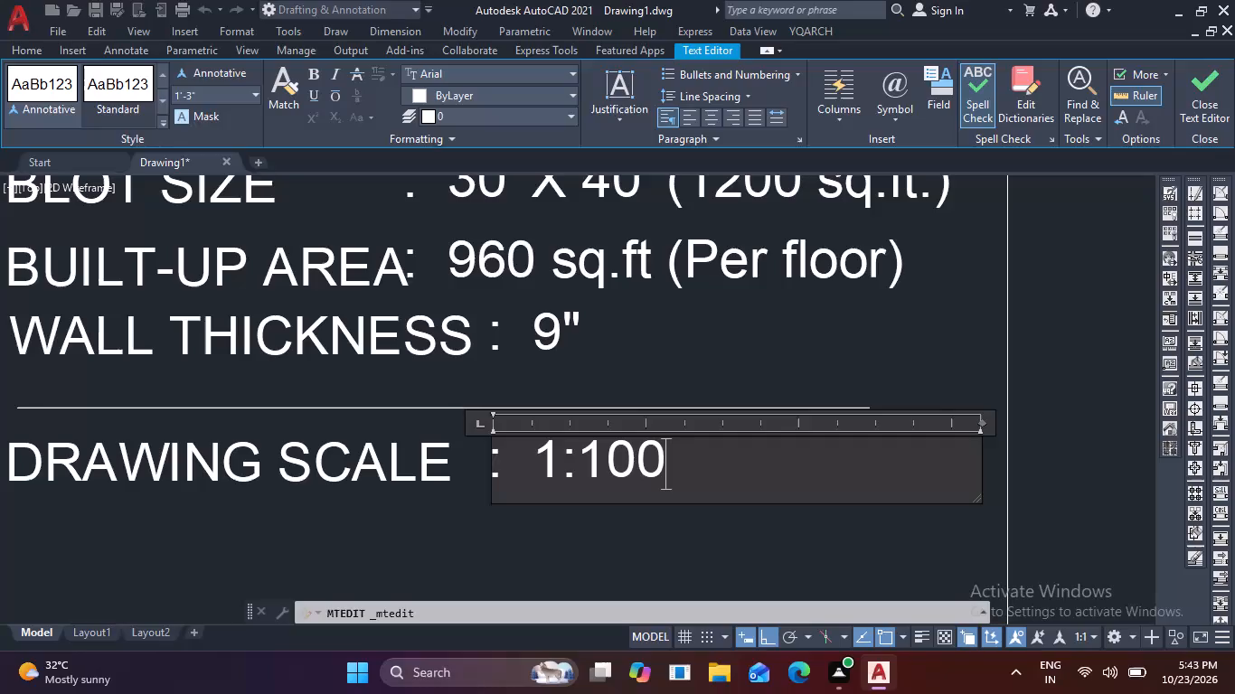
key("space")
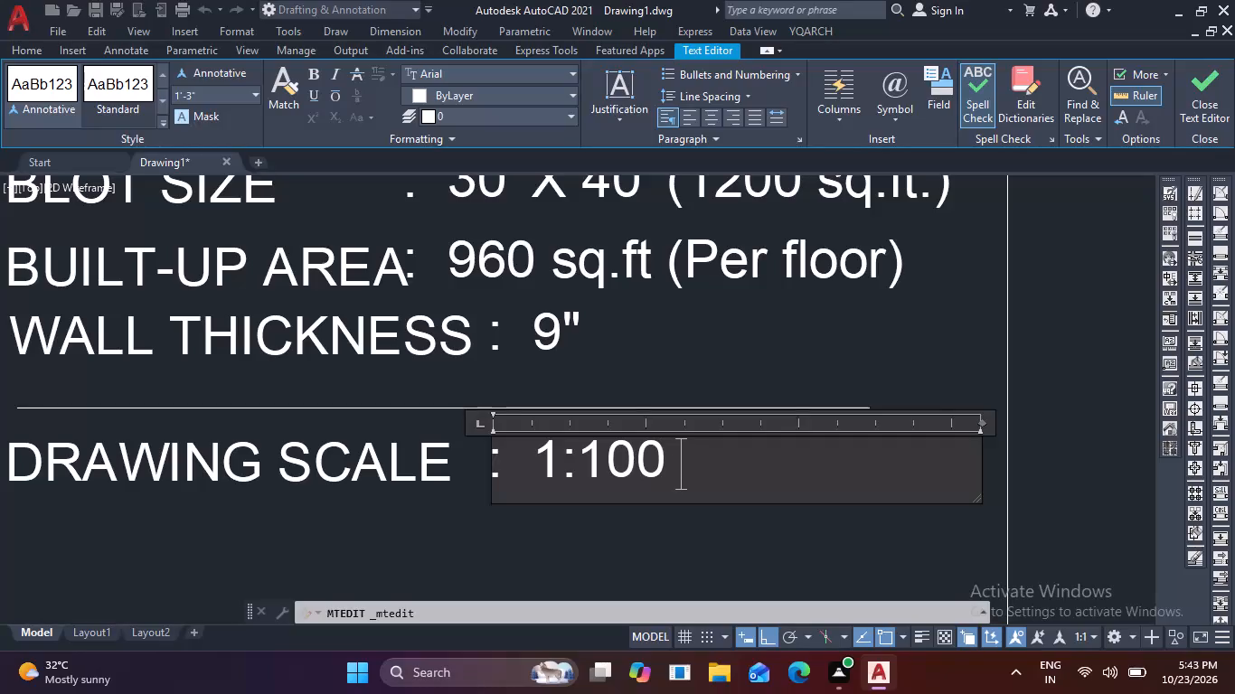
key("shift+parenleft")
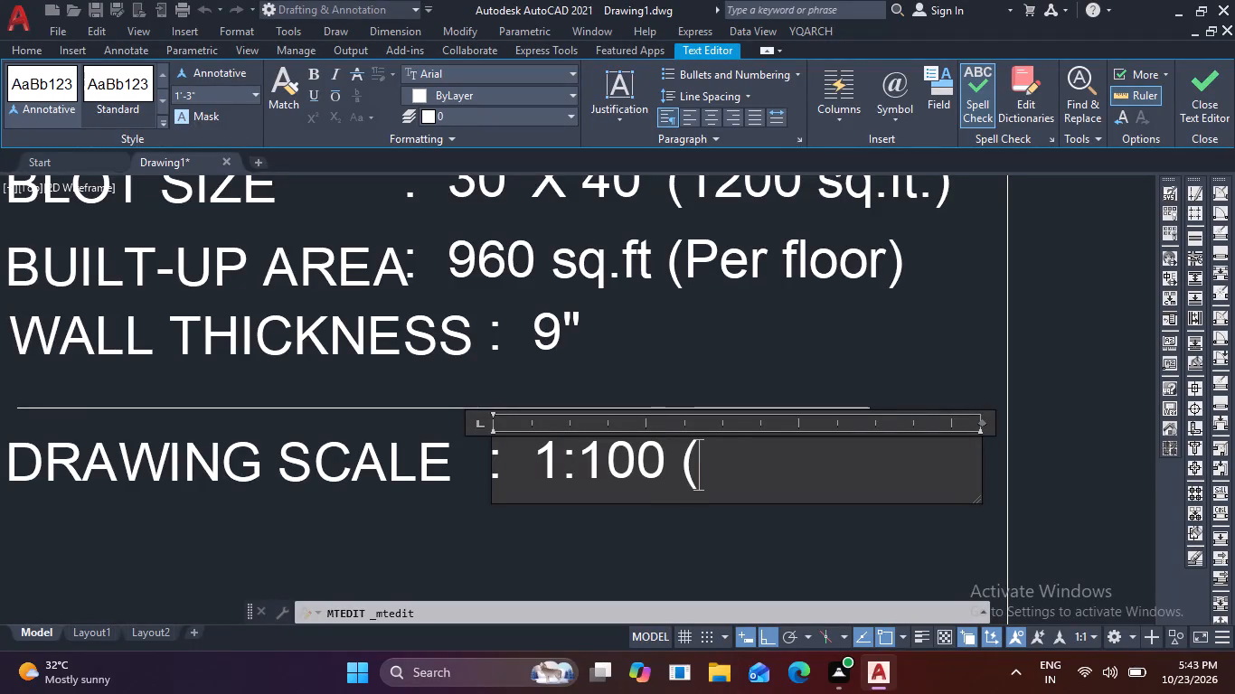
key("shift+p")
type("lan")
key("space")
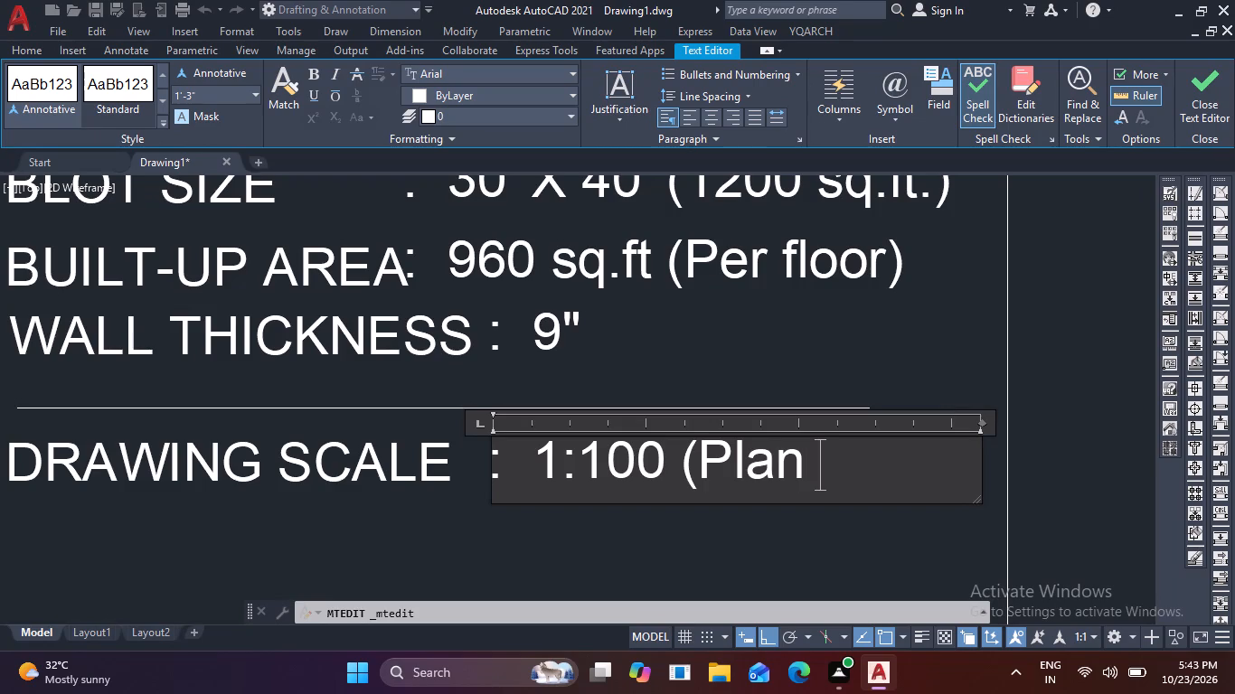
key("shift+ampersand")
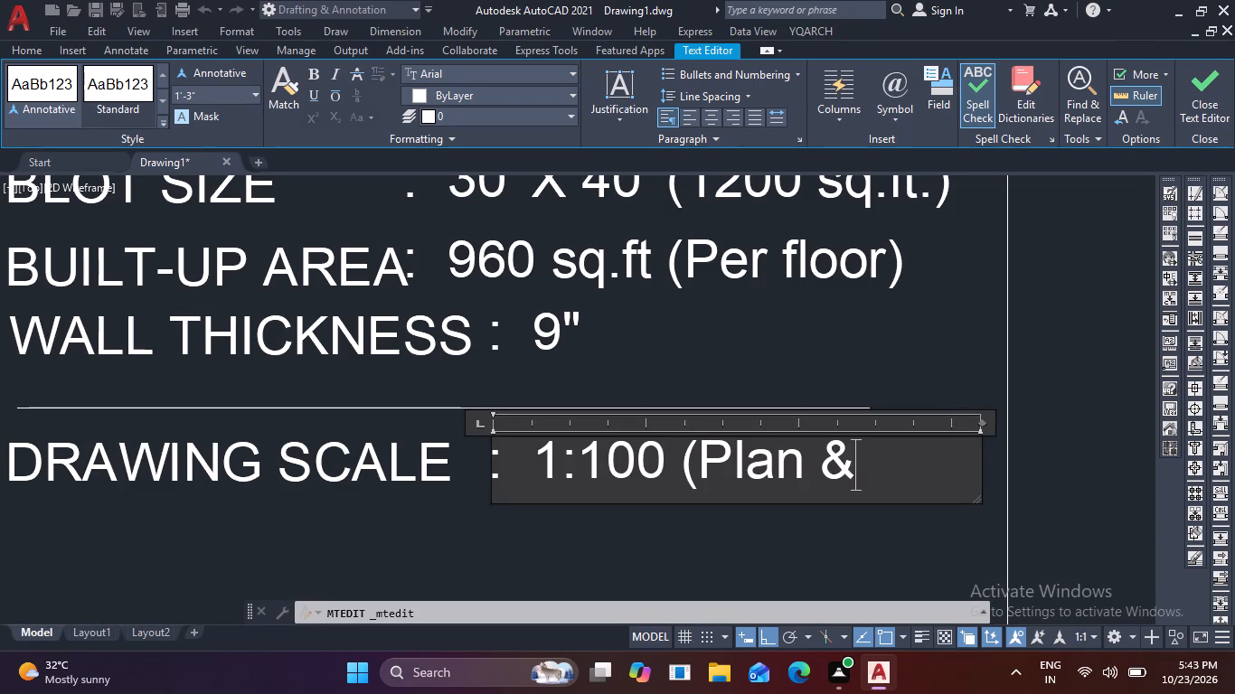
key("space")
key("shift+e")
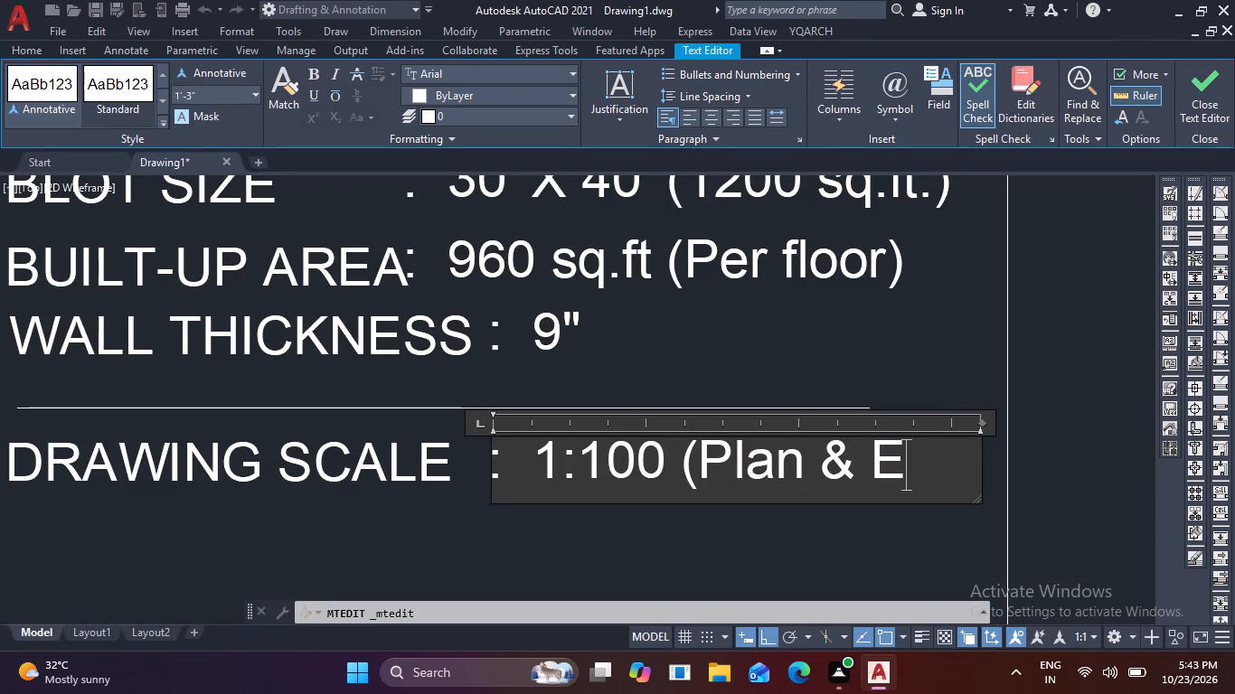
type("le")
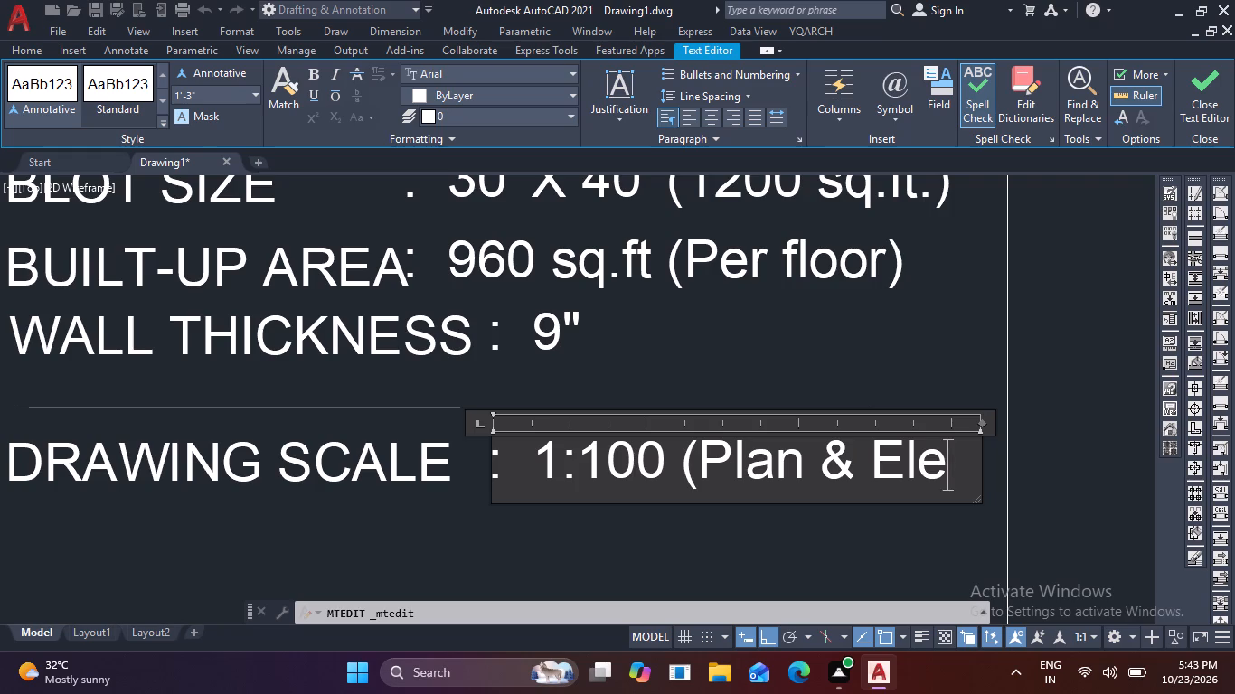
type("va")
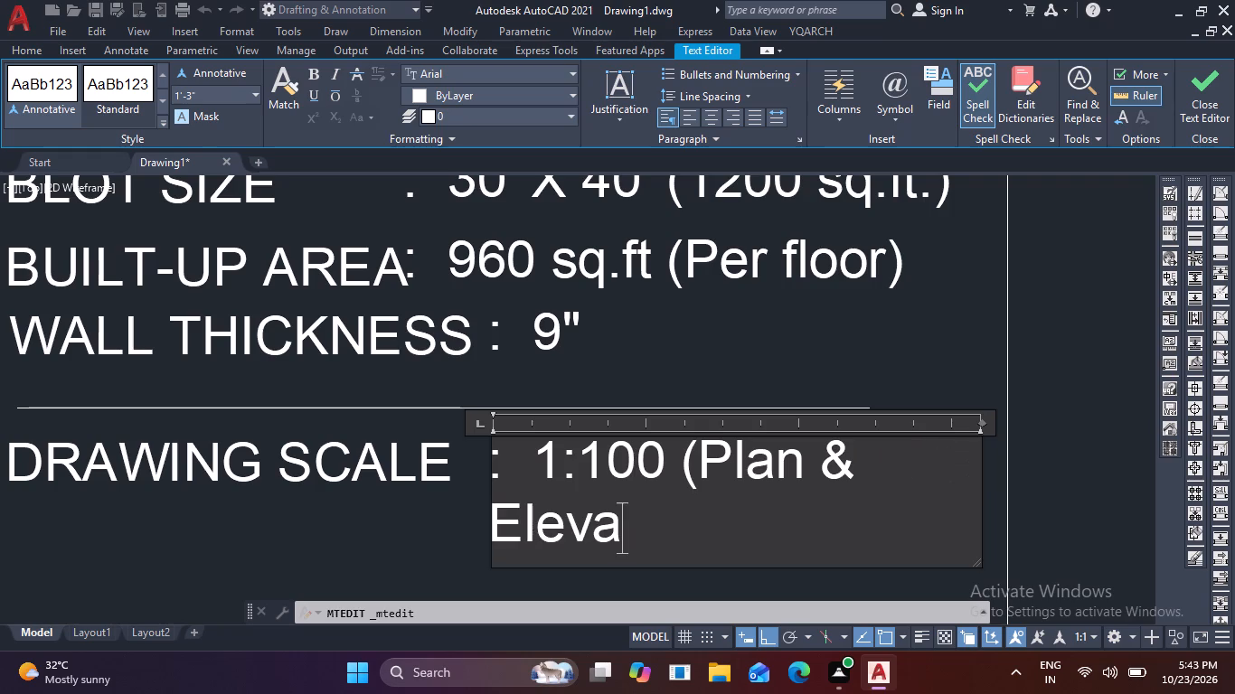
type("tion")
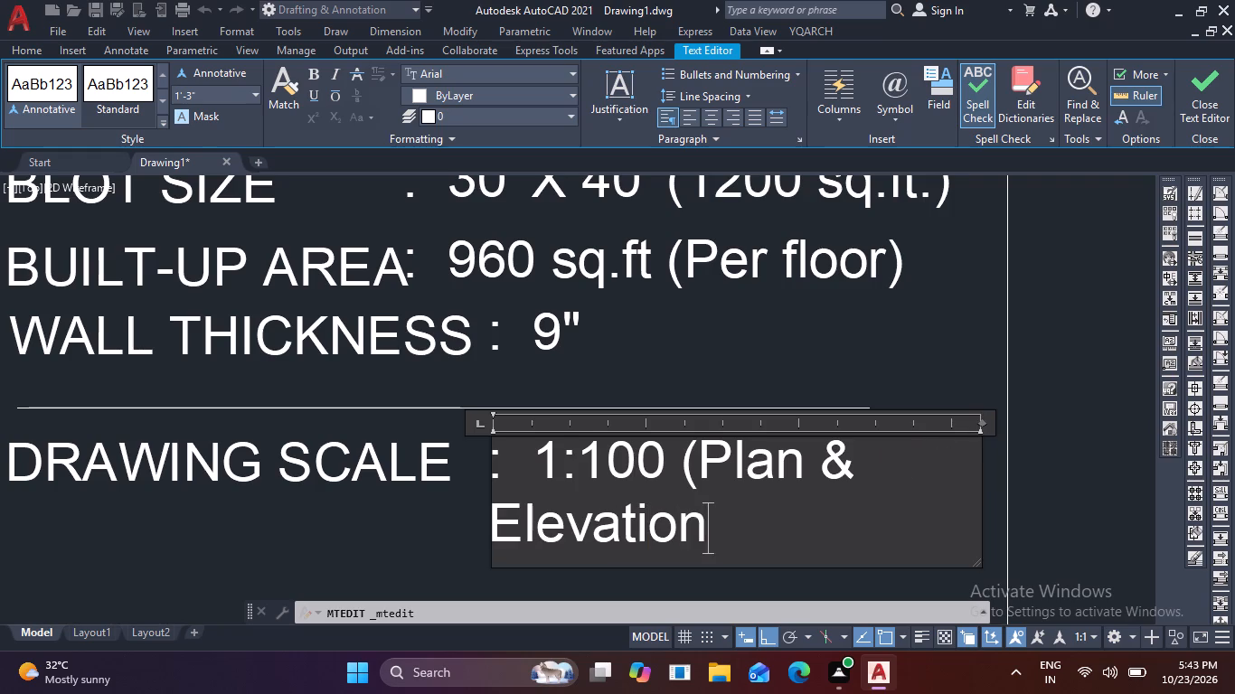
middle_click_drag(928, 474, 846, 499)
scroll(844, 493, "down", 2)
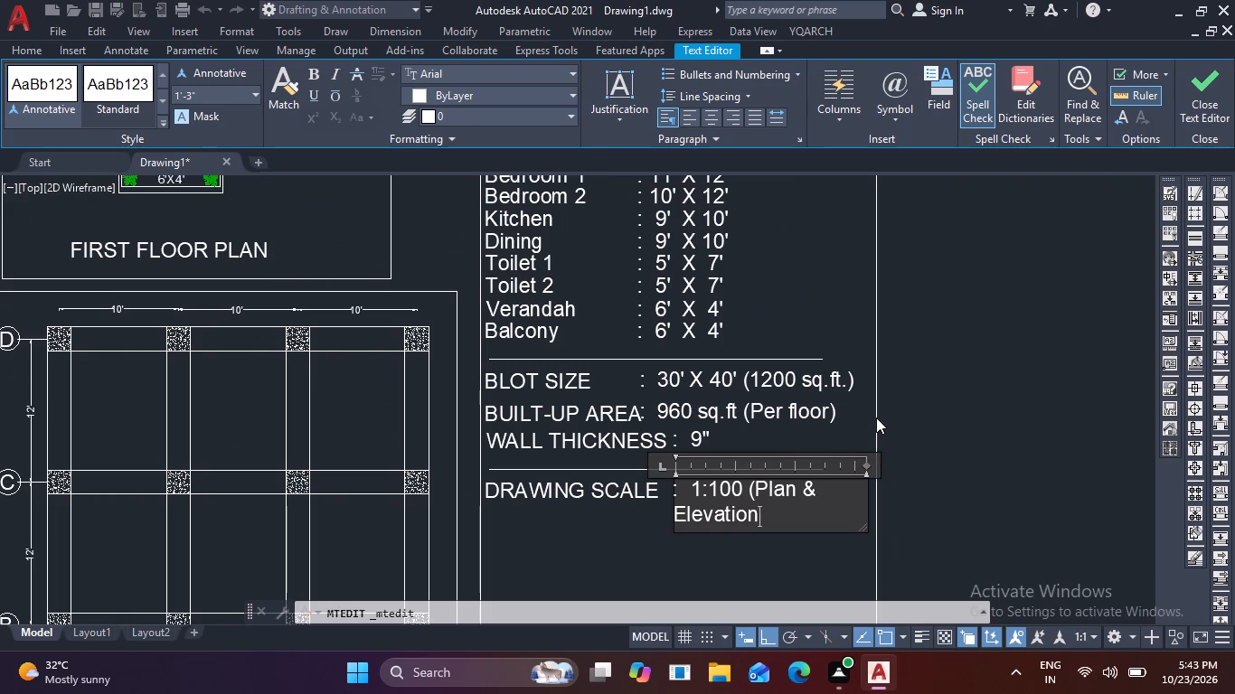
left_click(876, 417)
Stretch the ROOM SIZES box's right edge outward by about 4'-3".
left_click(878, 433)
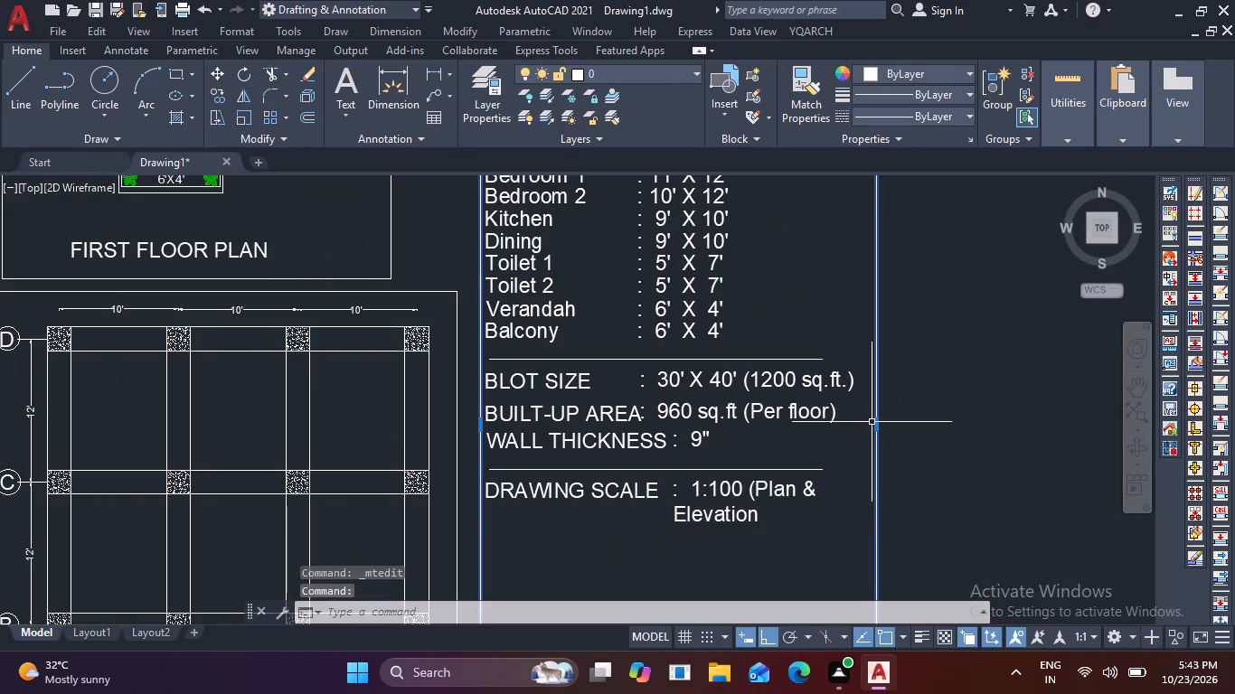
left_click(876, 424)
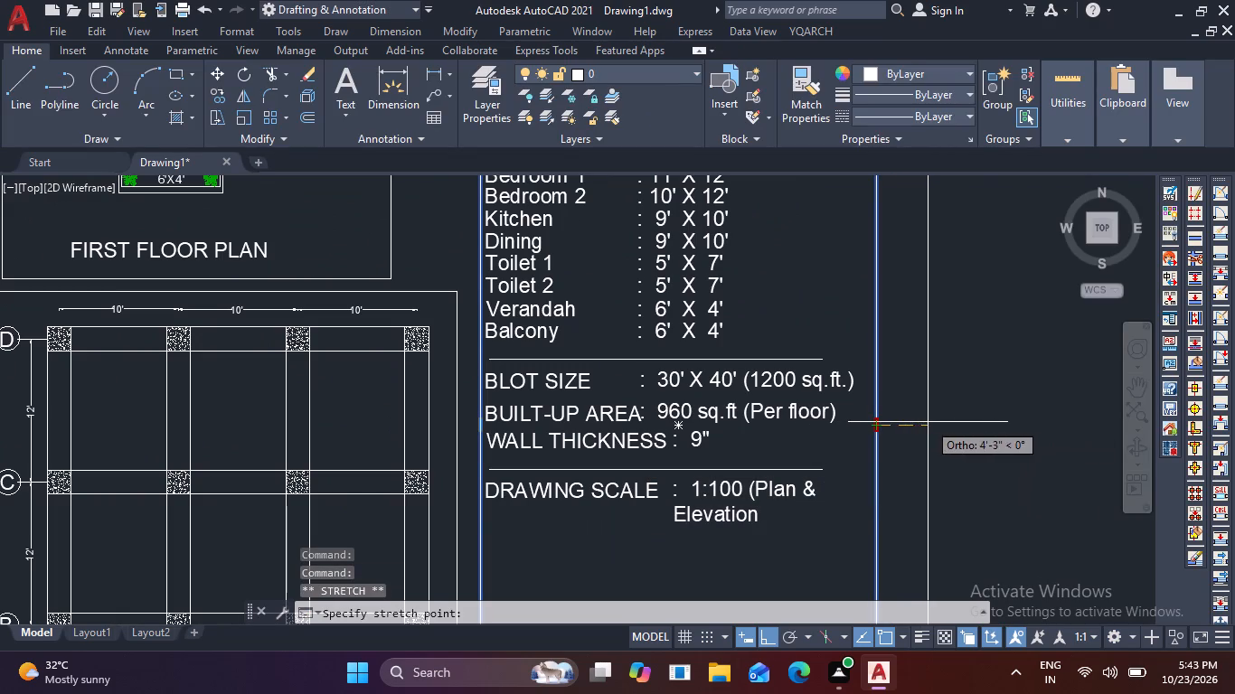
left_click(928, 422)
double_click(756, 512)
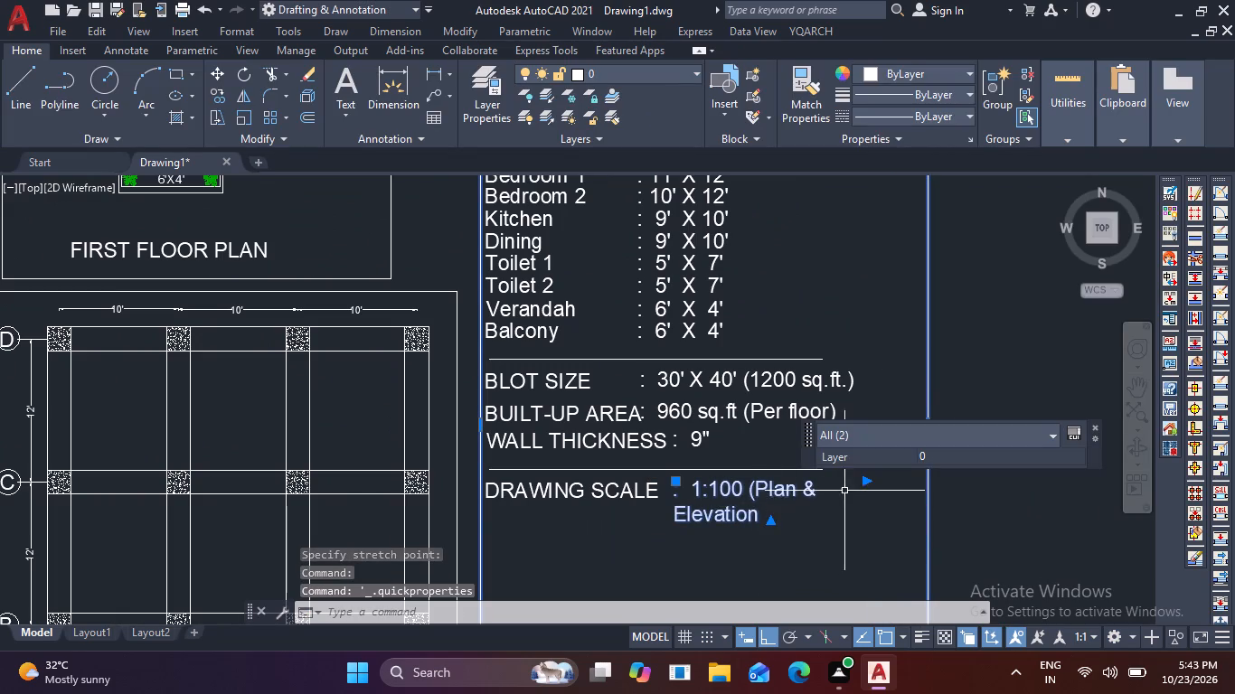
key("Escape")
Widen the 1:100 text's frame so it fits on one line, and add the closing parenthesis after Elevation.
double_click(743, 518)
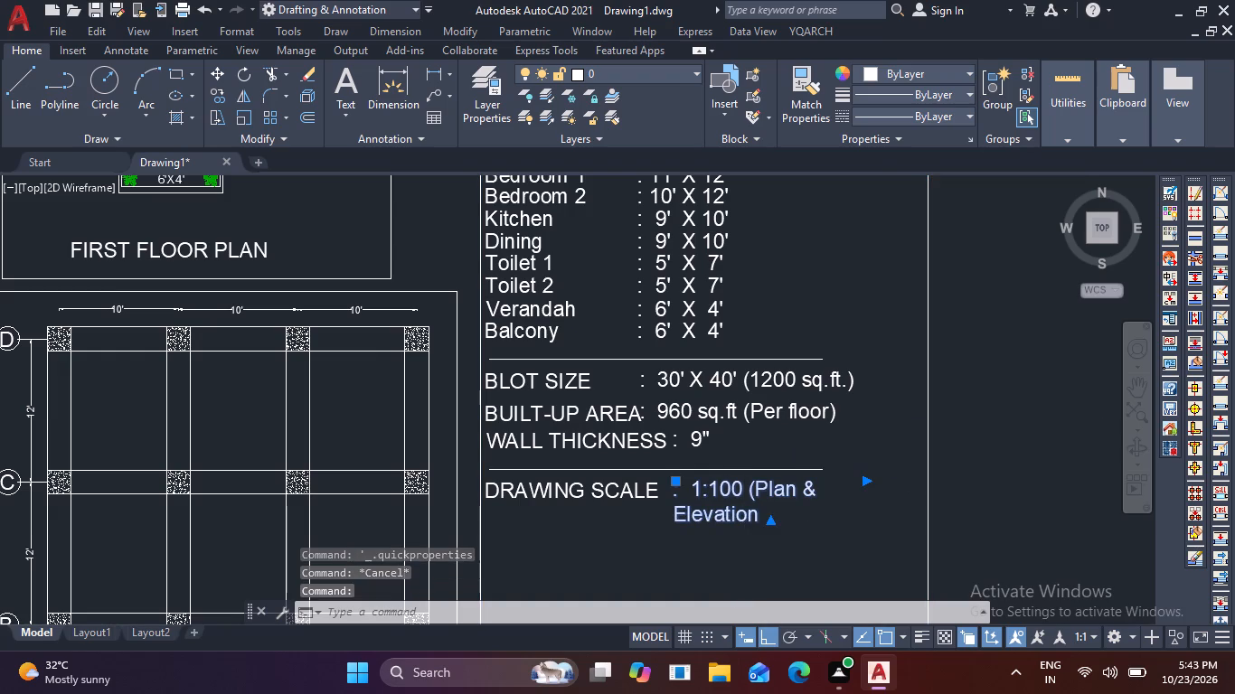
left_click_drag(869, 468, 941, 452)
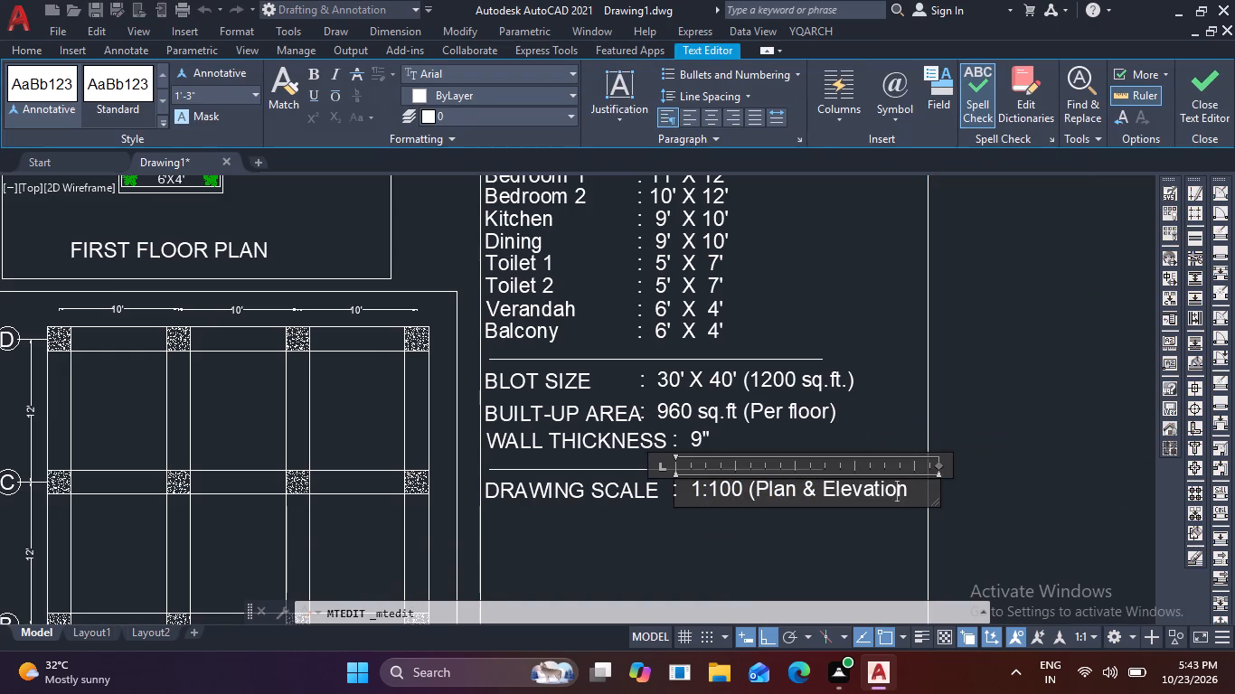
left_click(914, 497)
key("shift+parenright")
left_click(708, 563)
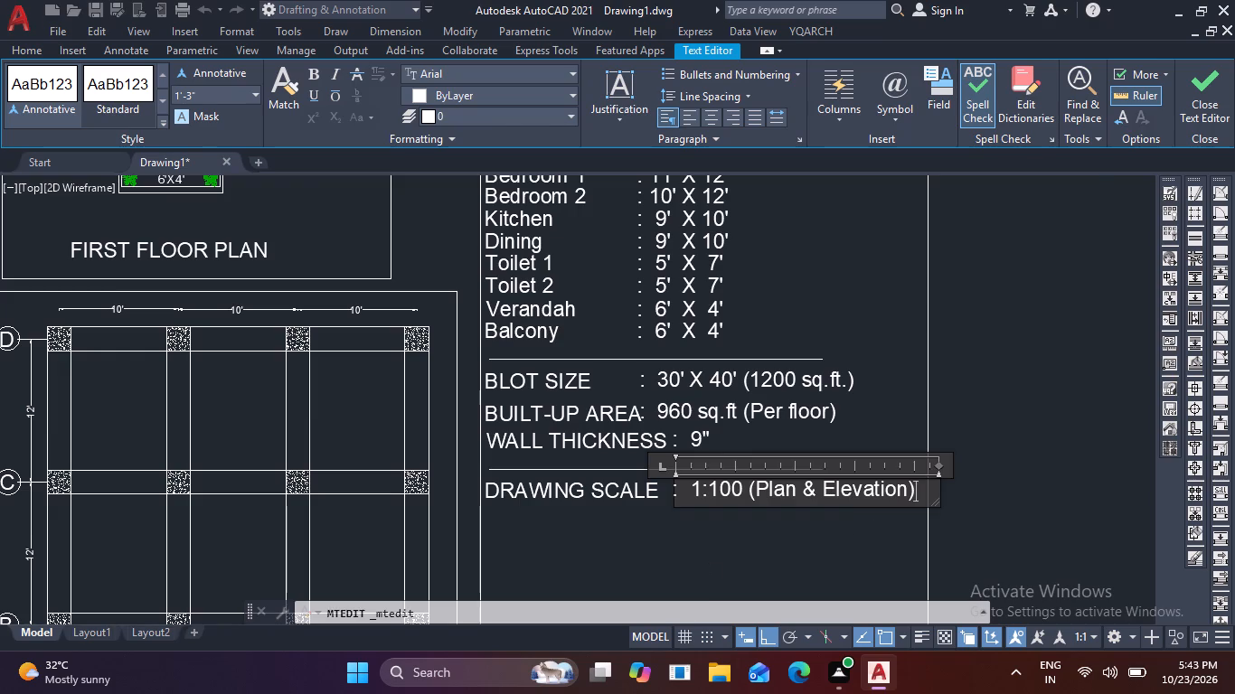
Add an indented second line reading 1:50 beneath 1:100 (Plan & Elevation) in the drawing scale text.
scroll(704, 520, "up", 2)
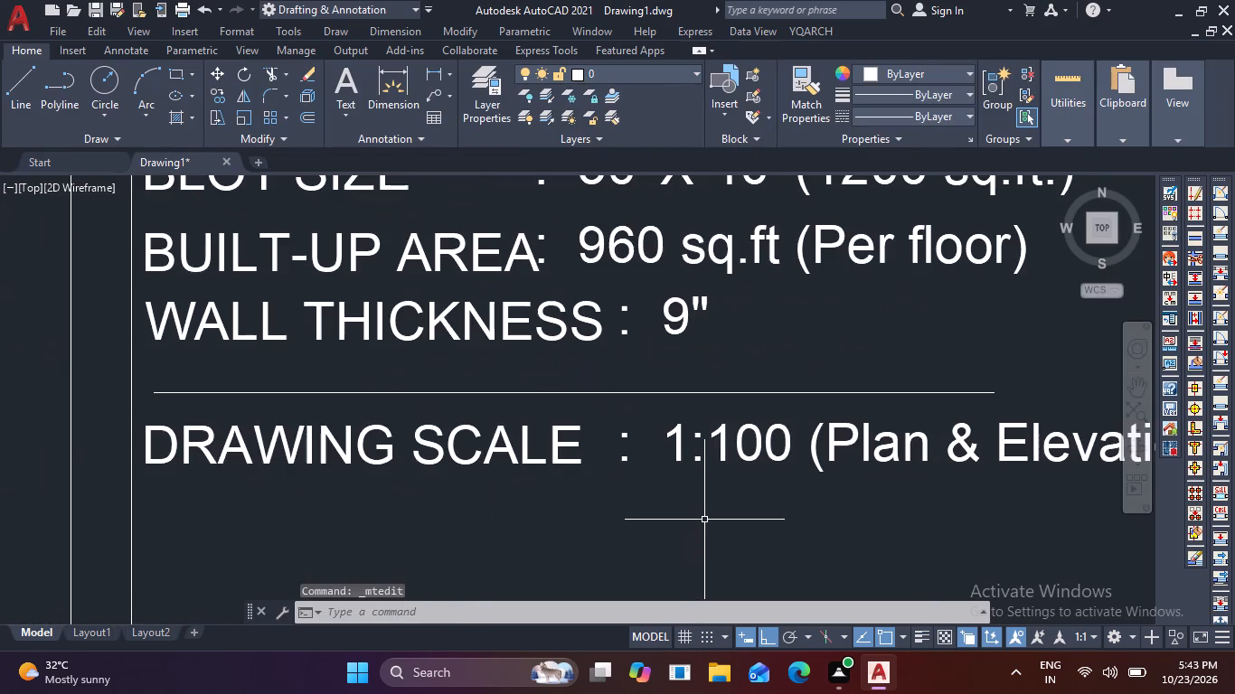
left_click(726, 448)
double_click(726, 448)
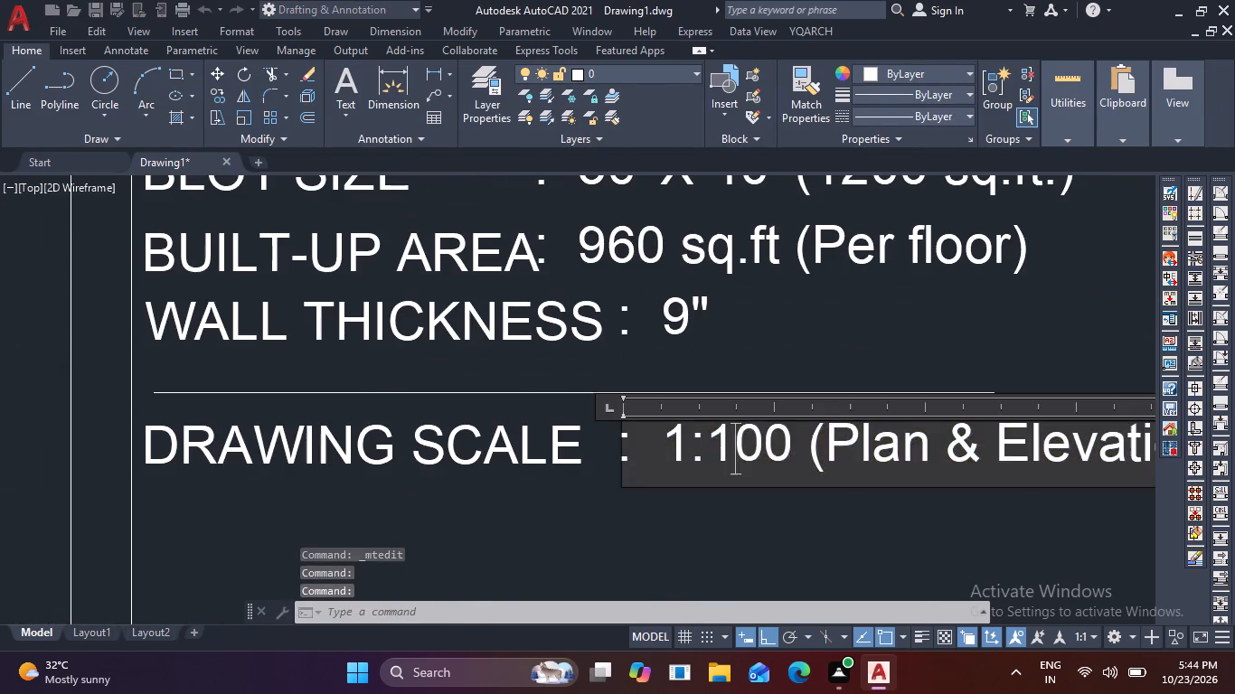
scroll(834, 467, "down", 2)
middle_click_drag(817, 499, 648, 495)
left_click(820, 462)
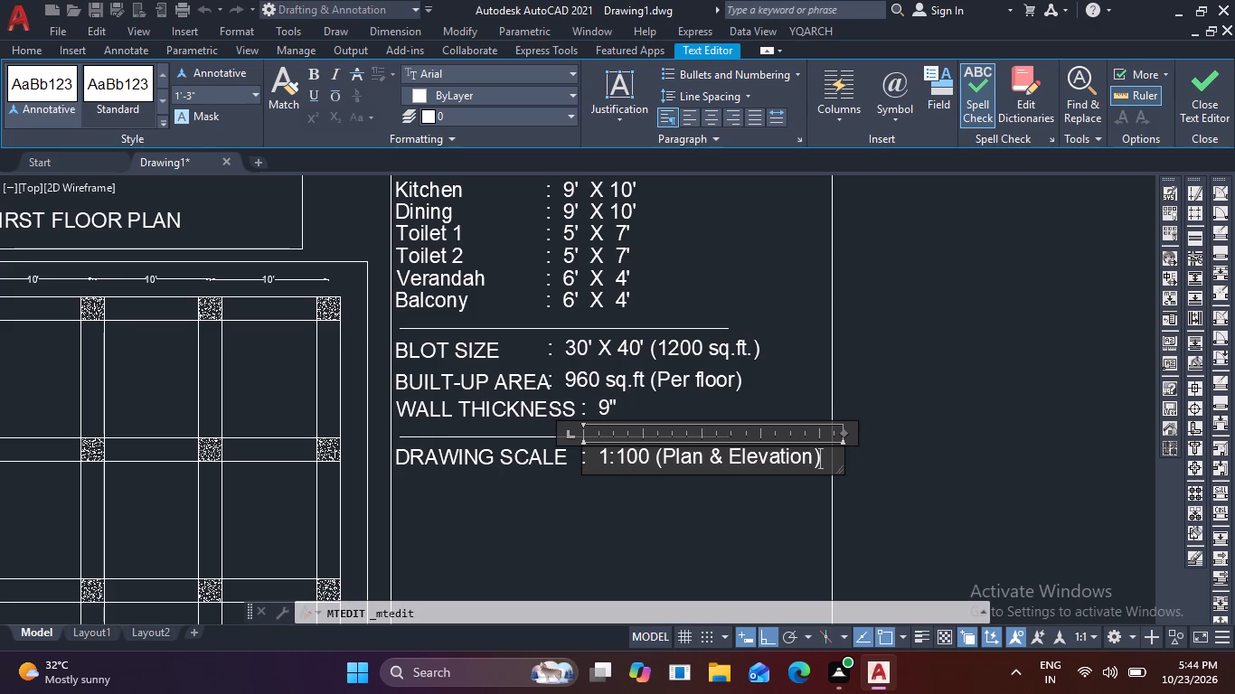
key("Return")
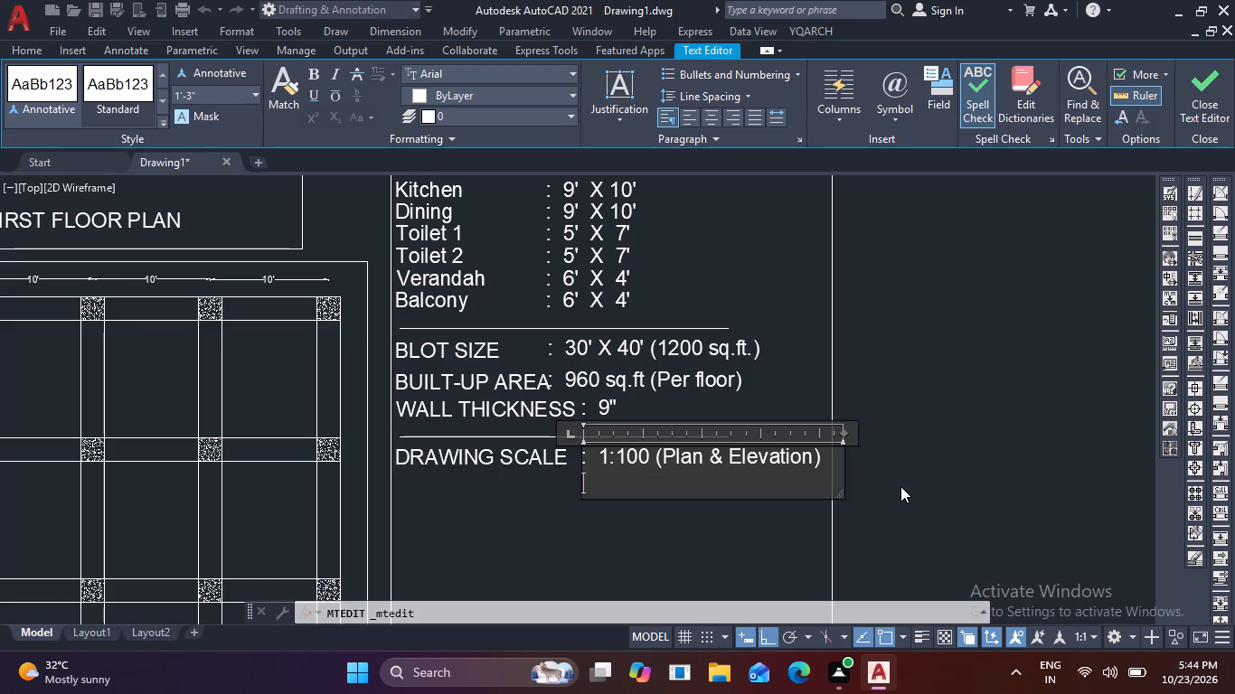
key("space")
key("space")
key("space")
key("space")
key("BackSpace")
key("1")
key("shift+colon")
type("50")
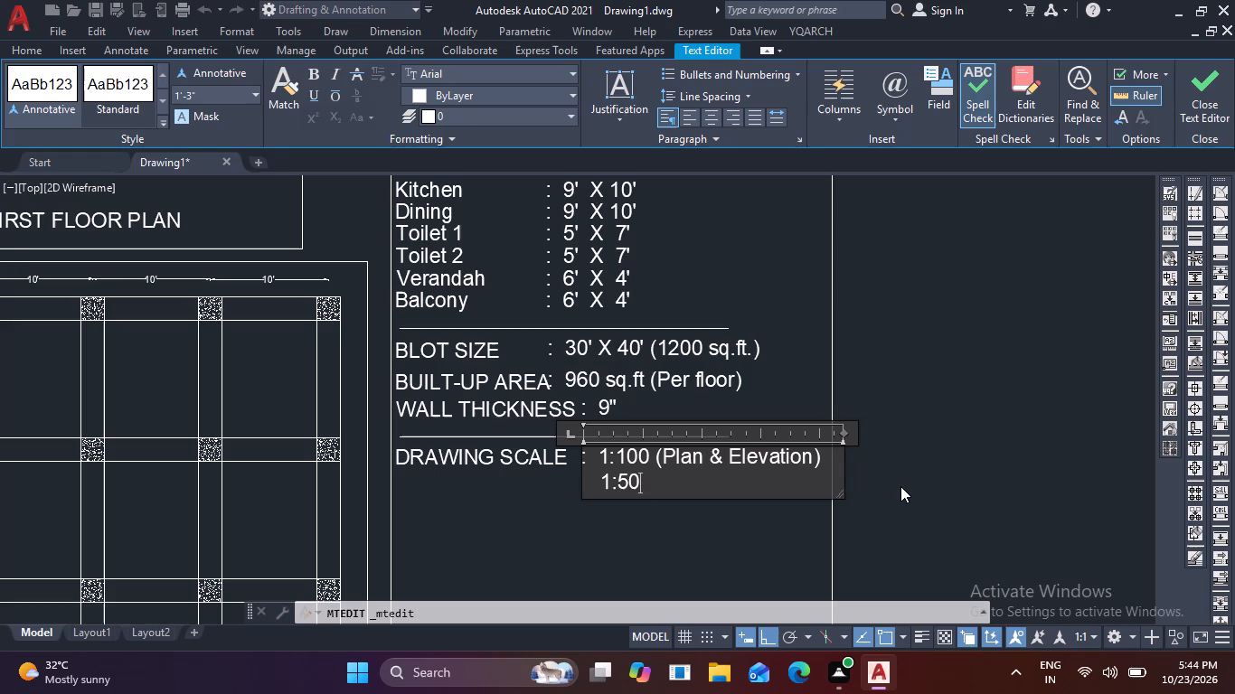
Append "(Section & Staircase Detail)" after 1:50 in the drawing scale text, and finish editing.
key("space")
key("space")
key("space")
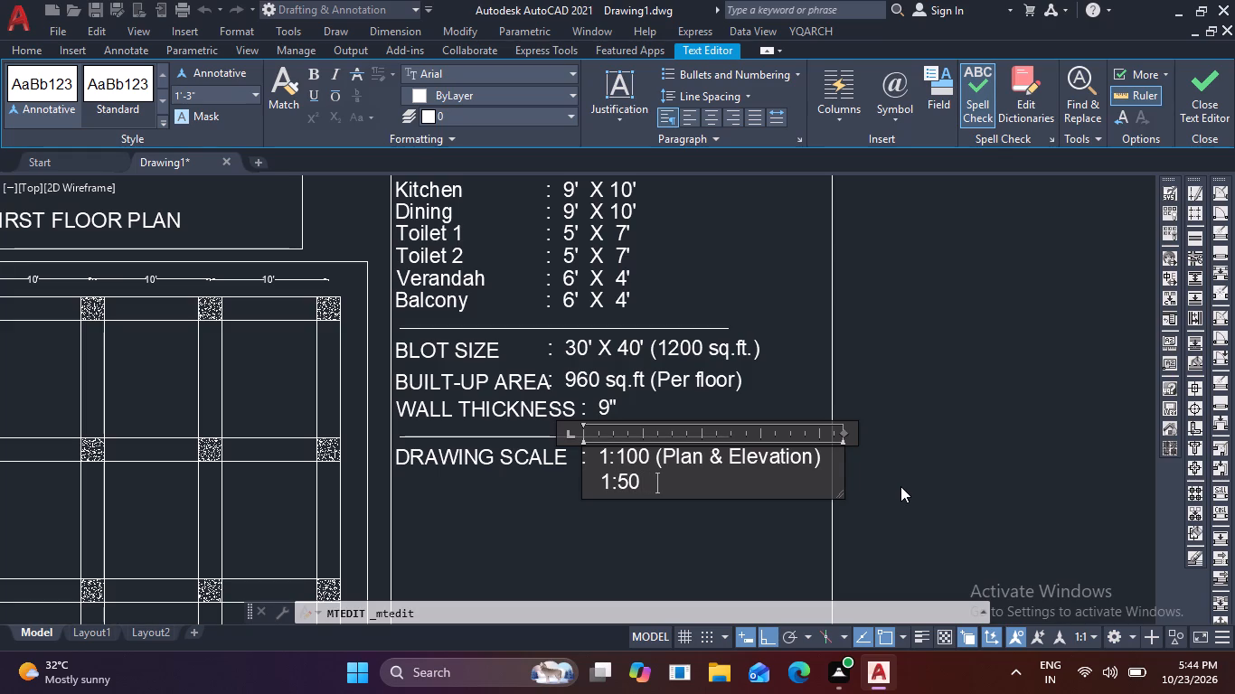
key("shift+parenleft")
key("shift+s")
key("e")
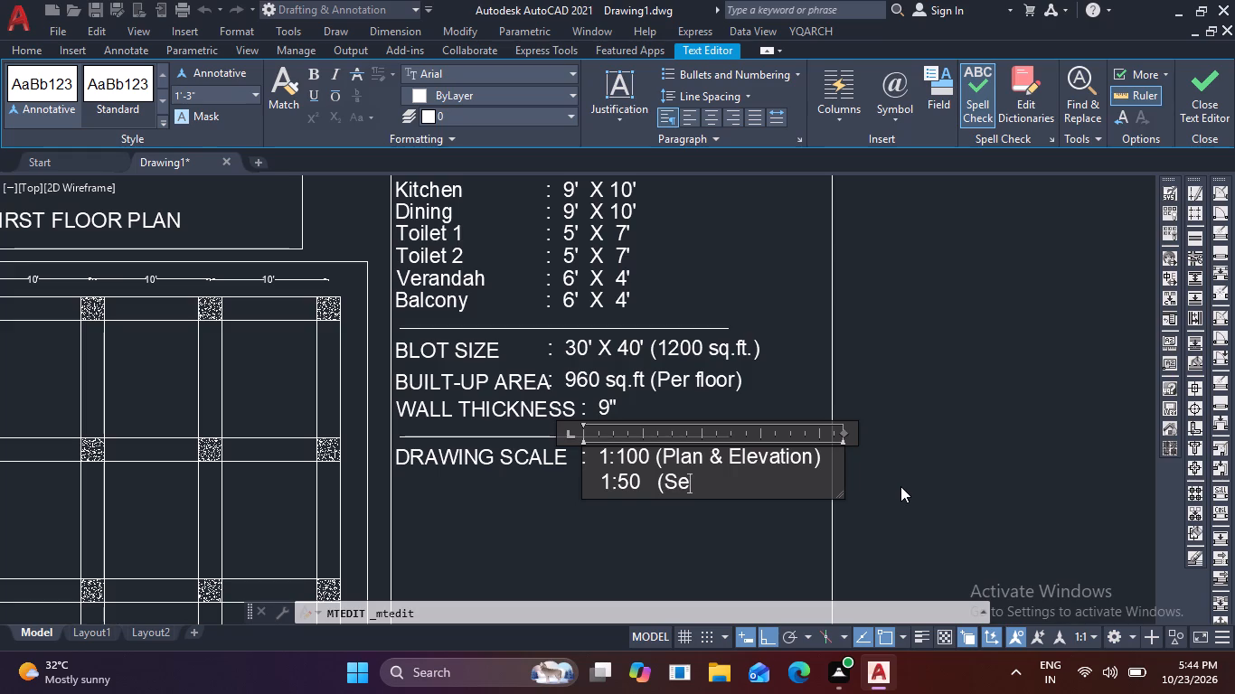
type("cti")
type("on")
key("space")
key("shift+percent")
key("BackSpace")
key("shift+ampersand")
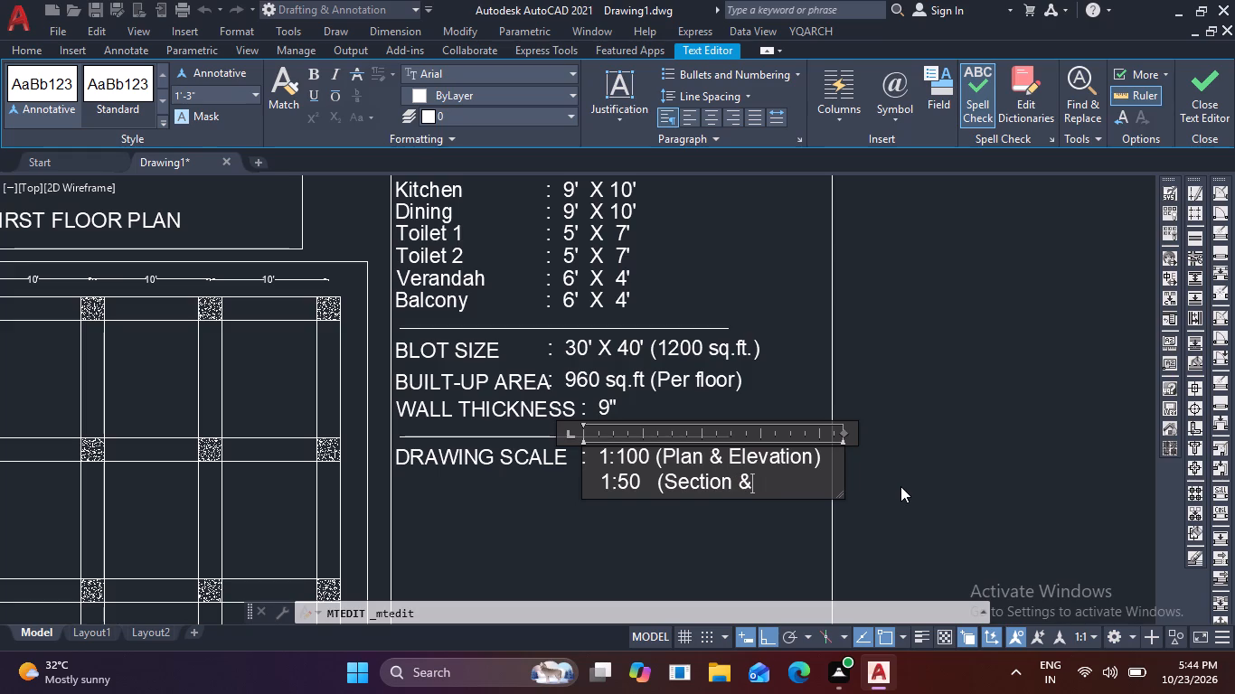
key("space")
key("shift+s")
type("ta")
type("ir")
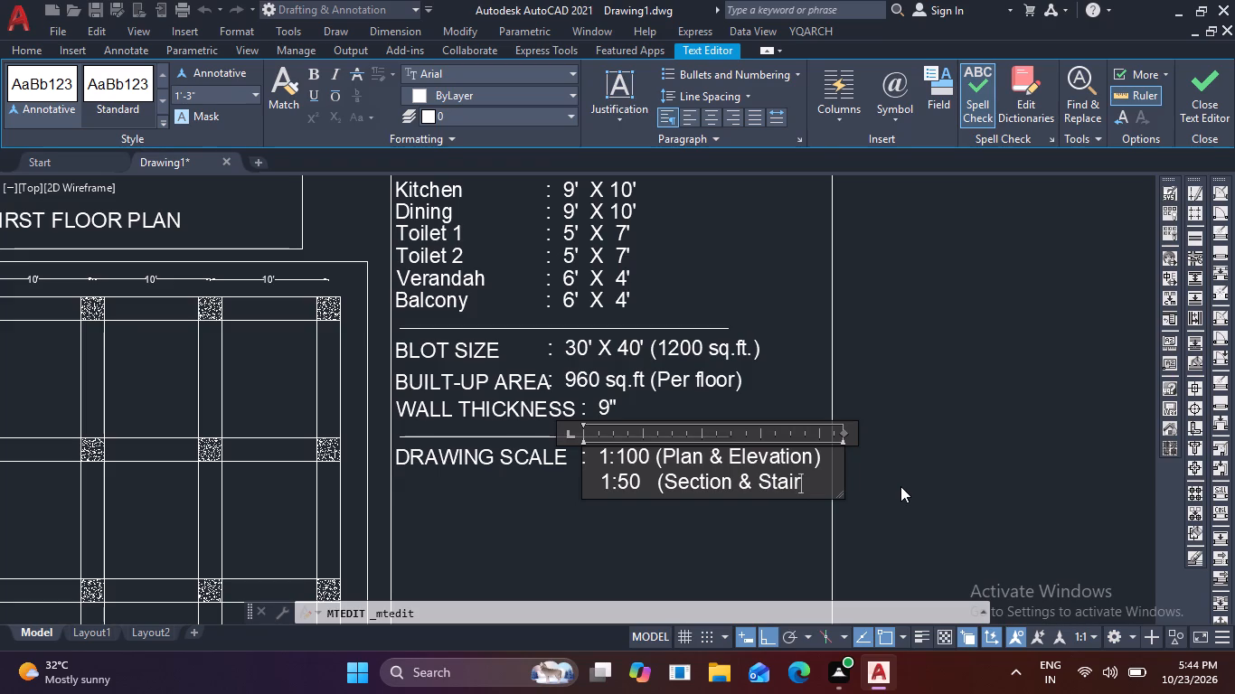
type("case")
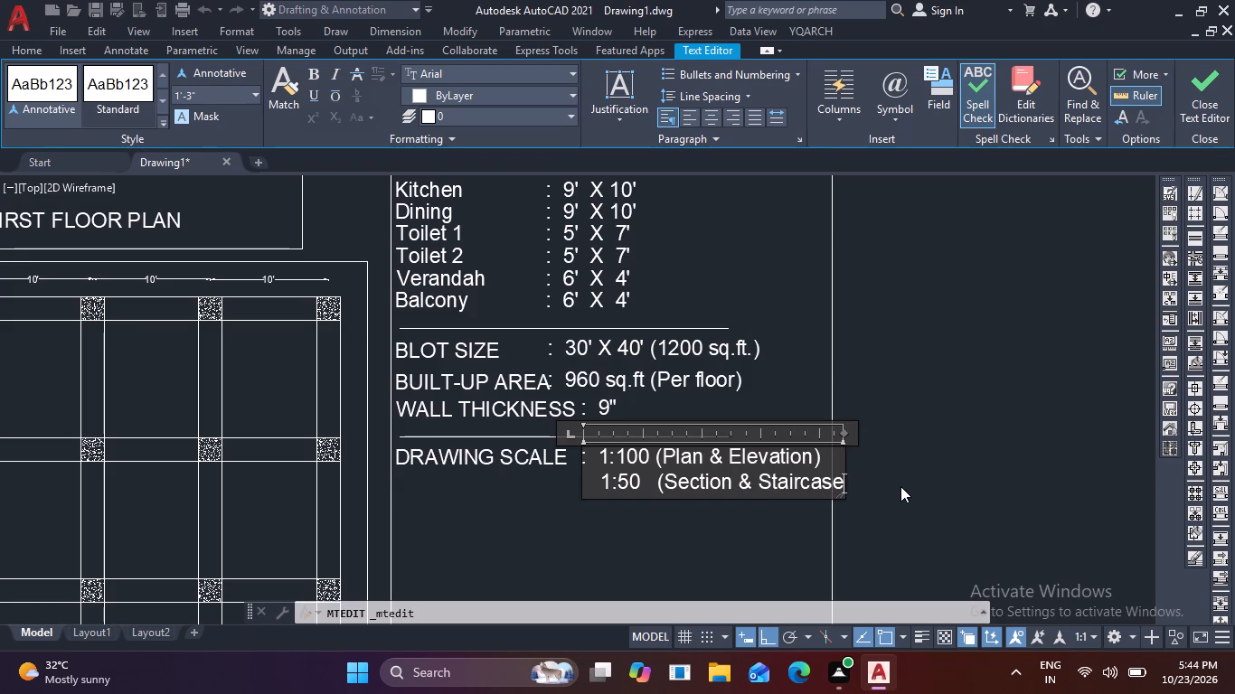
key("space")
key("shift+d")
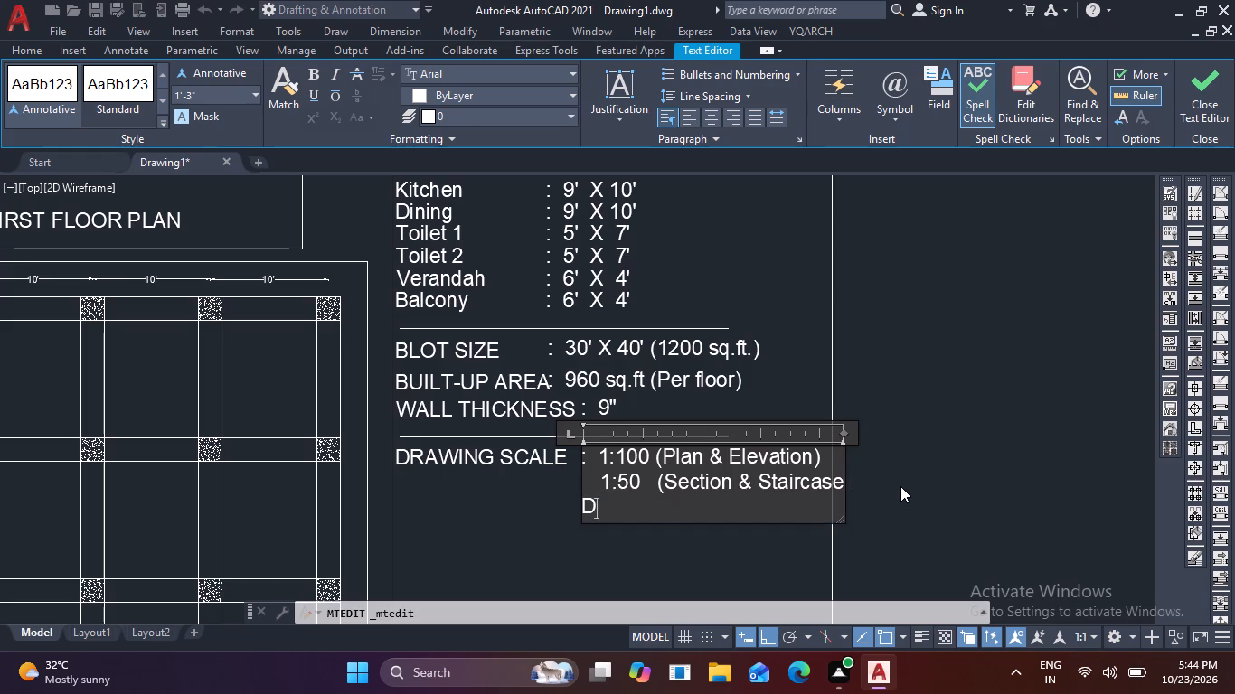
type("eta")
type("il")
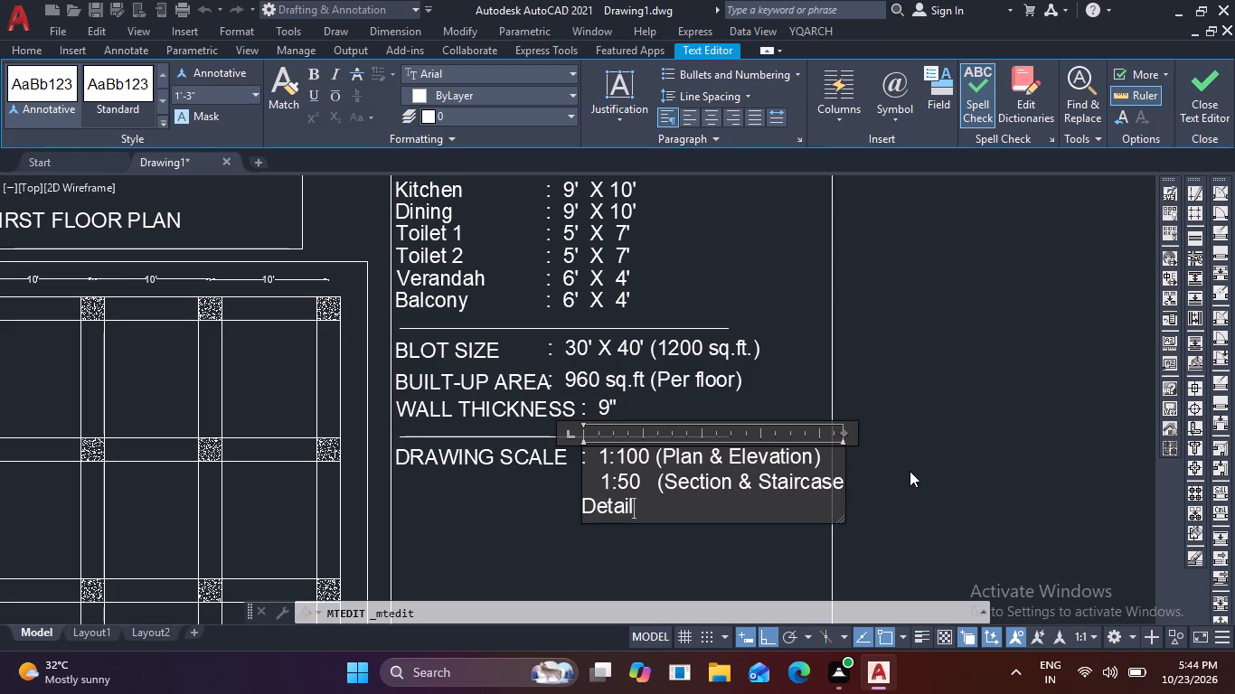
key("shift+parenright")
left_click(832, 367)
Stretch the ROOM SIZES box's right edge outward by a little over 6'.
left_click(832, 373)
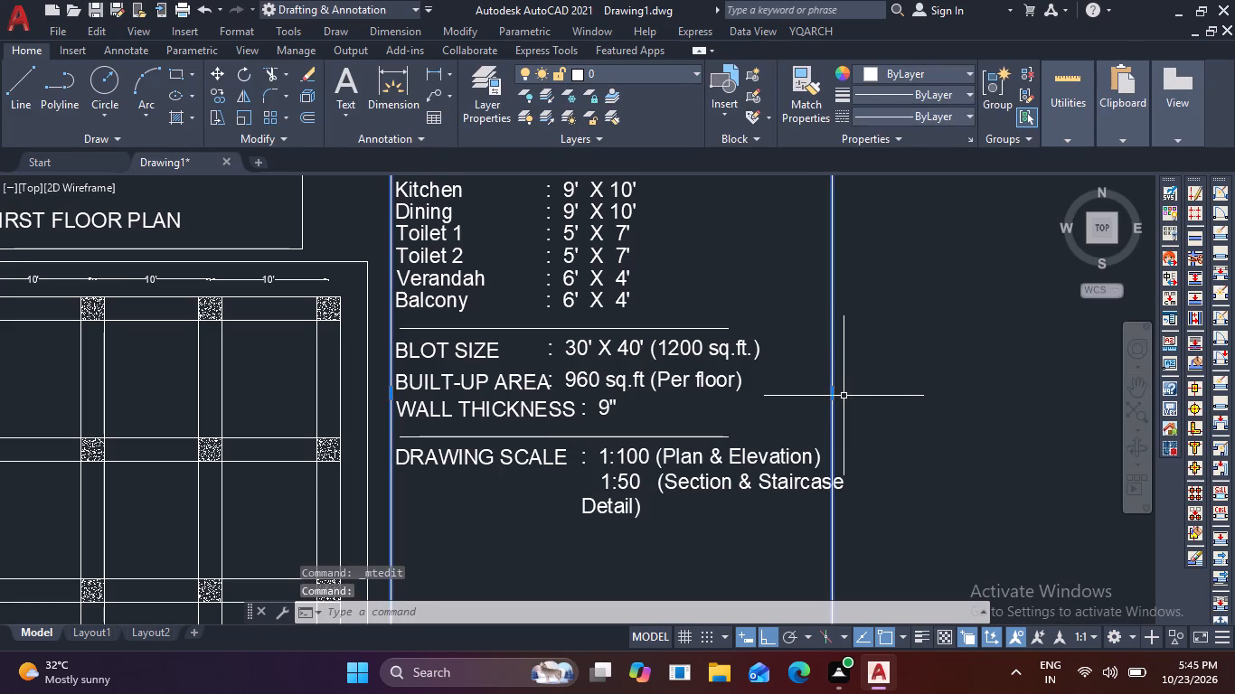
left_click(825, 396)
left_click(836, 394)
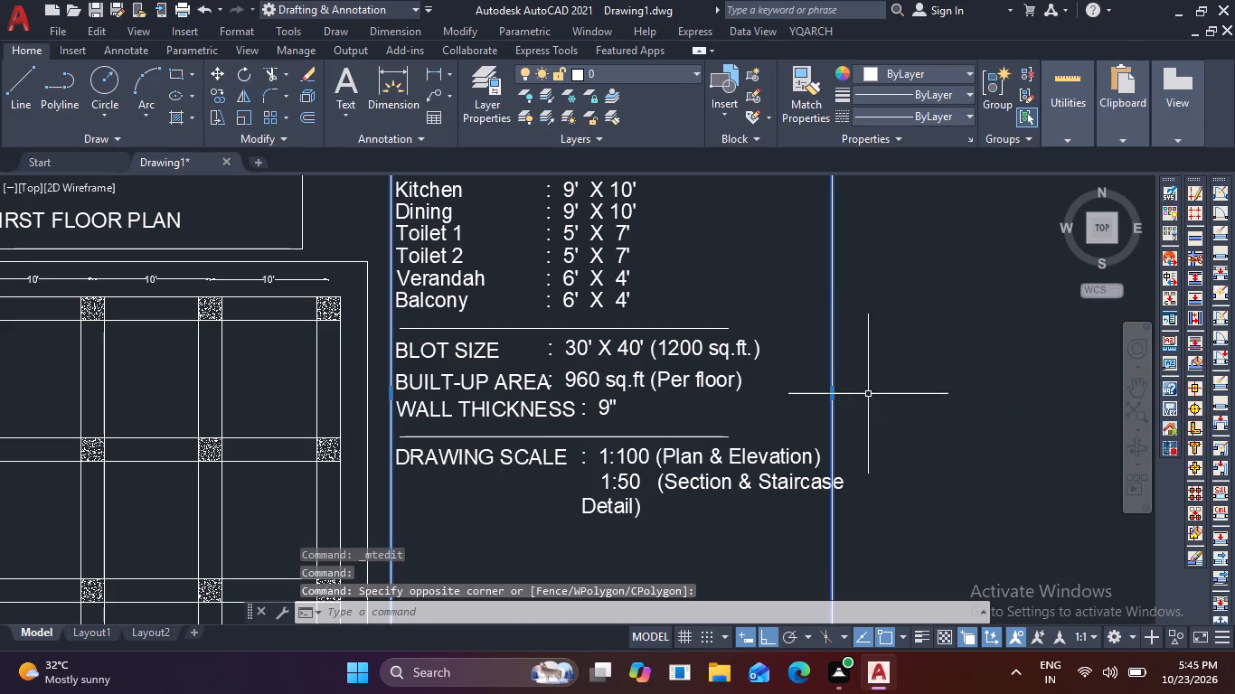
left_click_drag(835, 394, 904, 387)
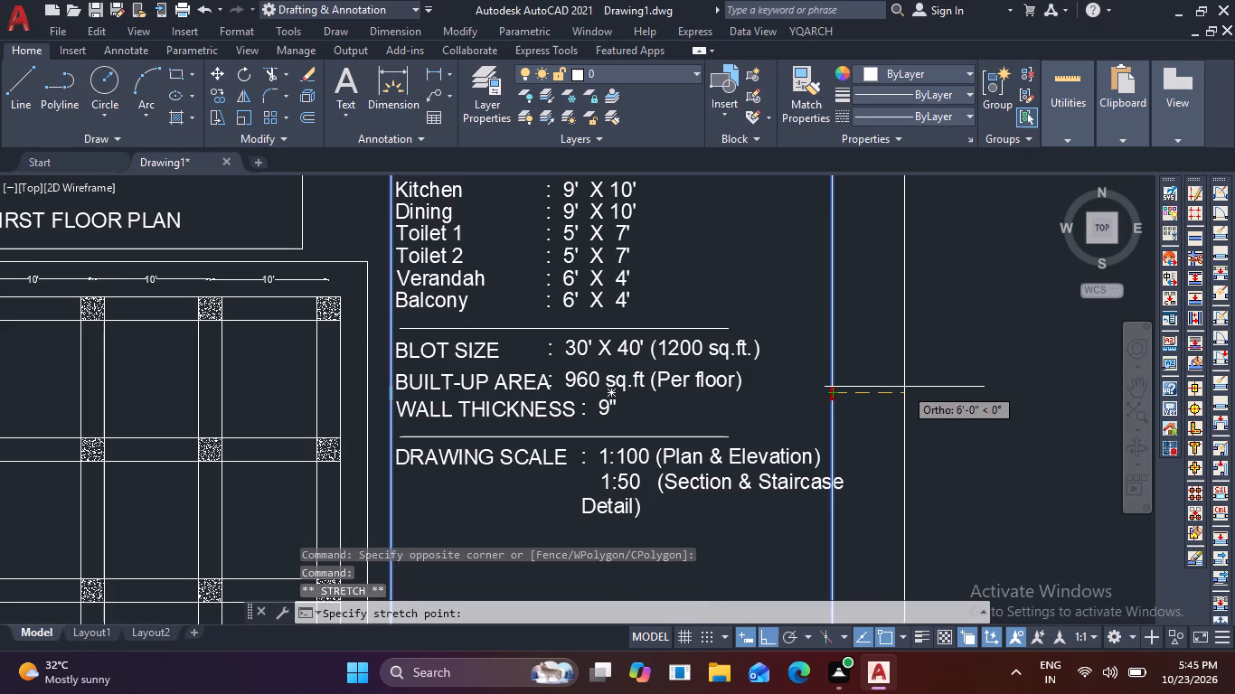
left_click_drag(904, 387, 913, 386)
left_click(913, 386)
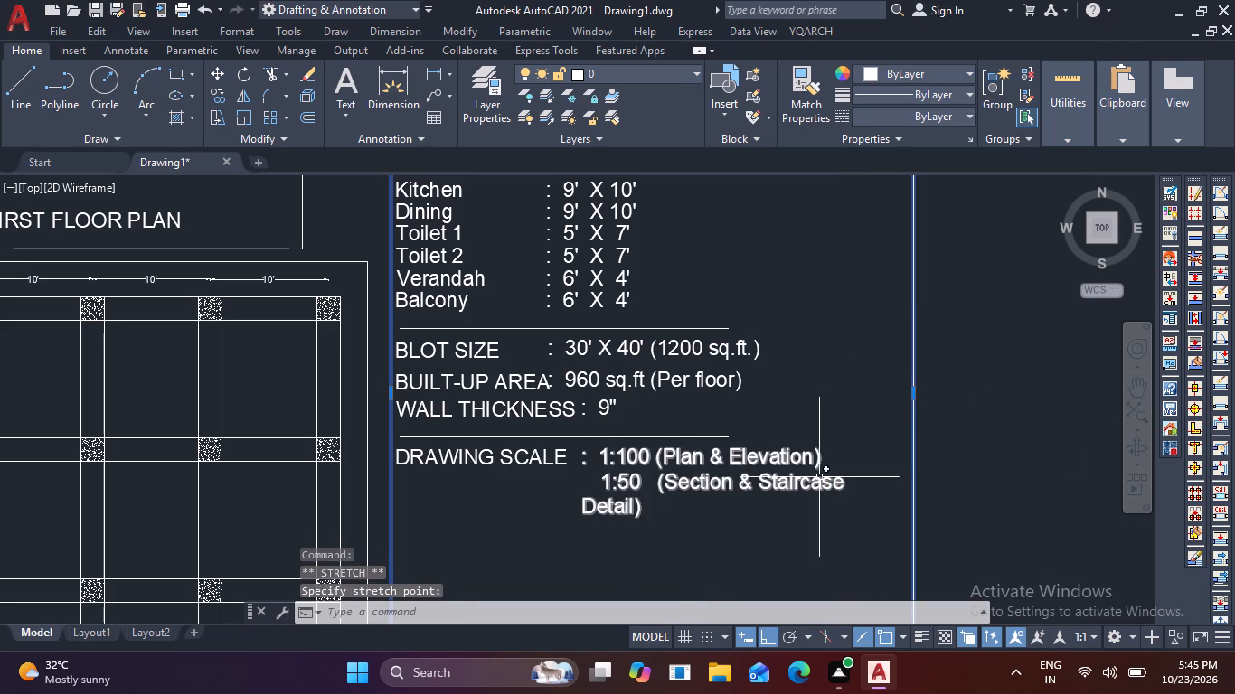
Widen the drawing scale text's frame to about 28' so the 1:50 (Section & Staircase Detail) entry fits on one line.
left_click(813, 484)
double_click(786, 468)
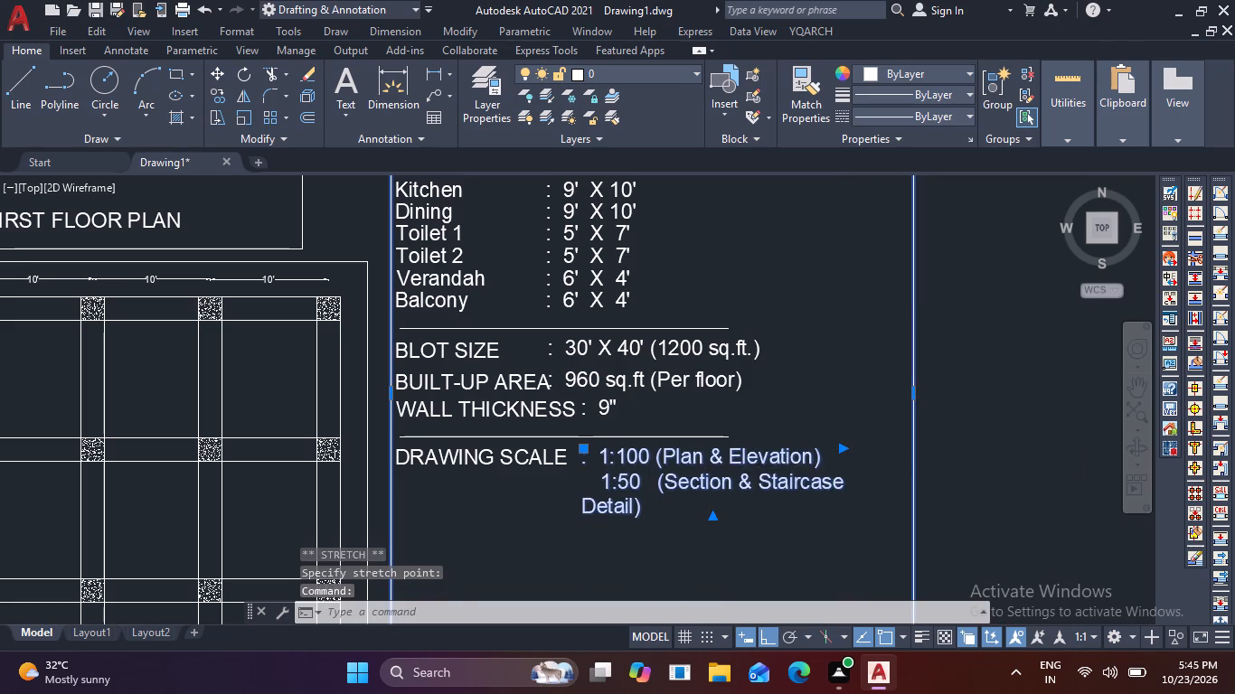
double_click(776, 484)
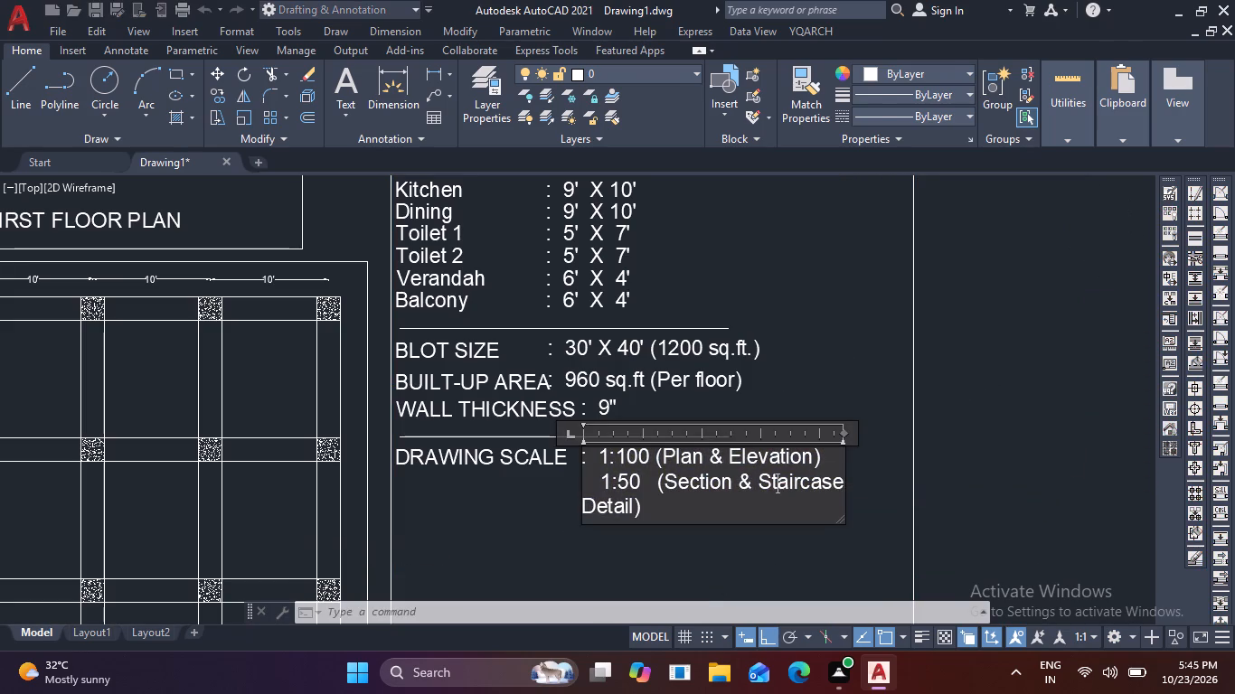
left_click_drag(841, 437, 910, 420)
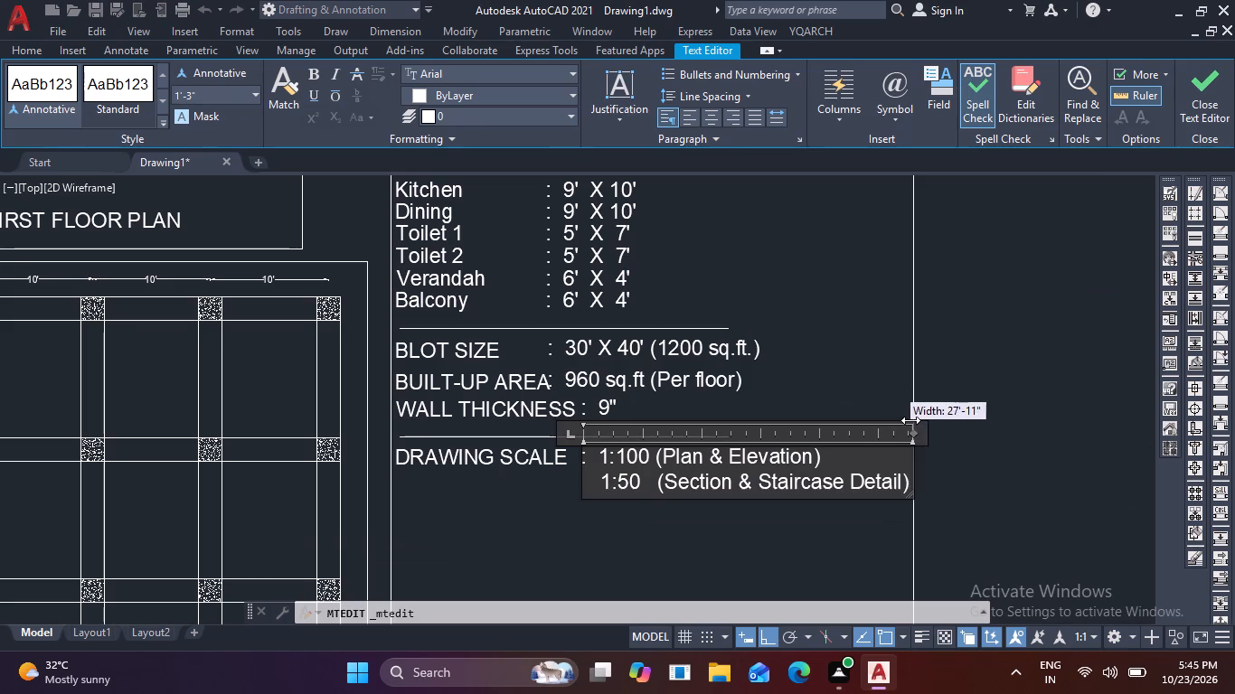
left_click_drag(910, 420, 917, 418)
left_click(797, 557)
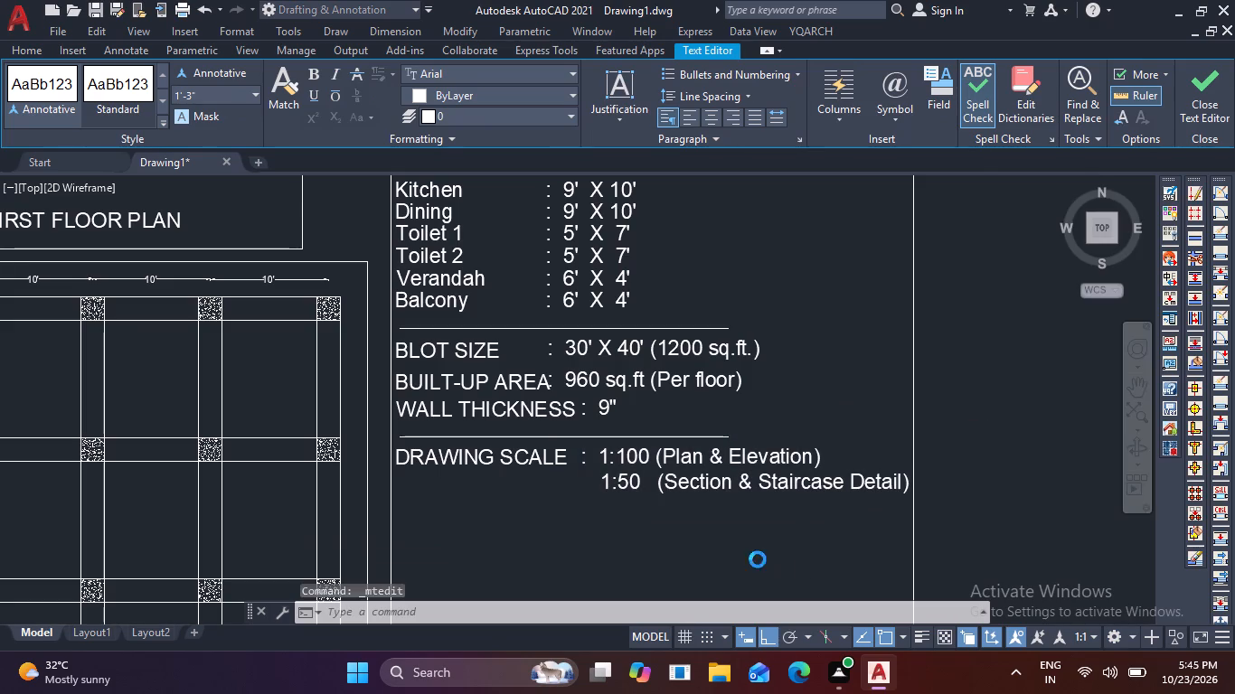
Copy the separator line above DRAWING SCALE about 5'-8" straight down, below the 1:50 line.
scroll(755, 559, "down", 1)
middle_click_drag(730, 559, 740, 491)
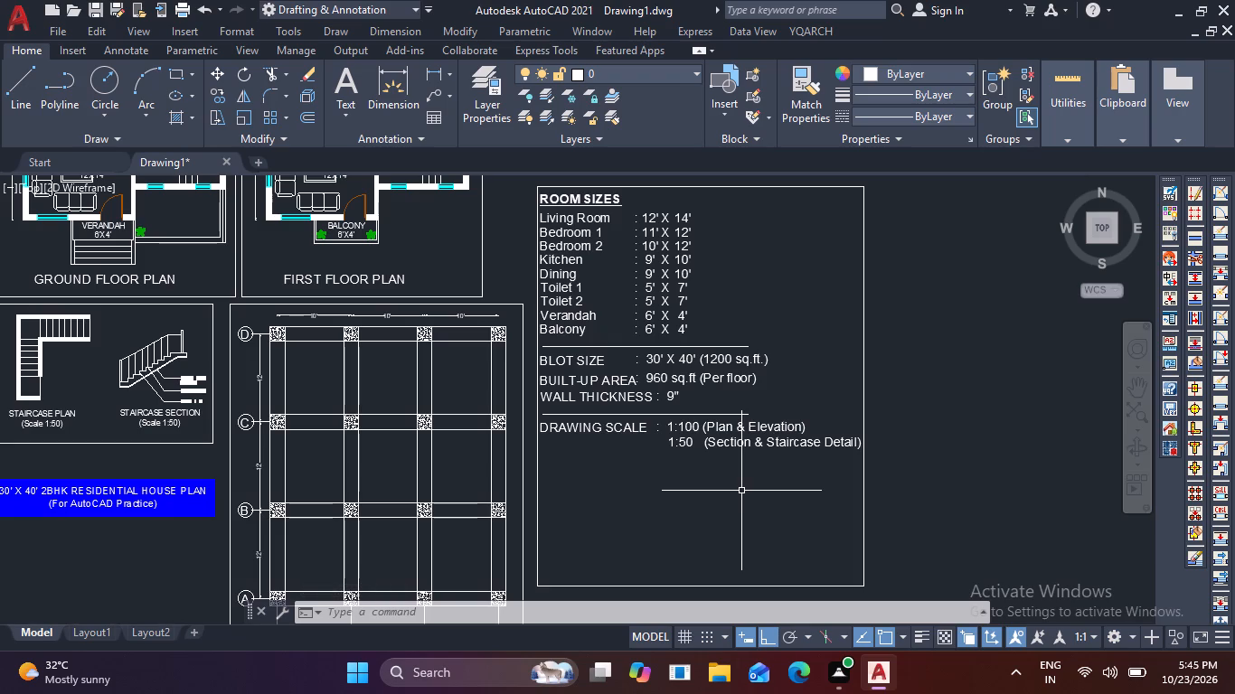
left_click(684, 415)
type("co")
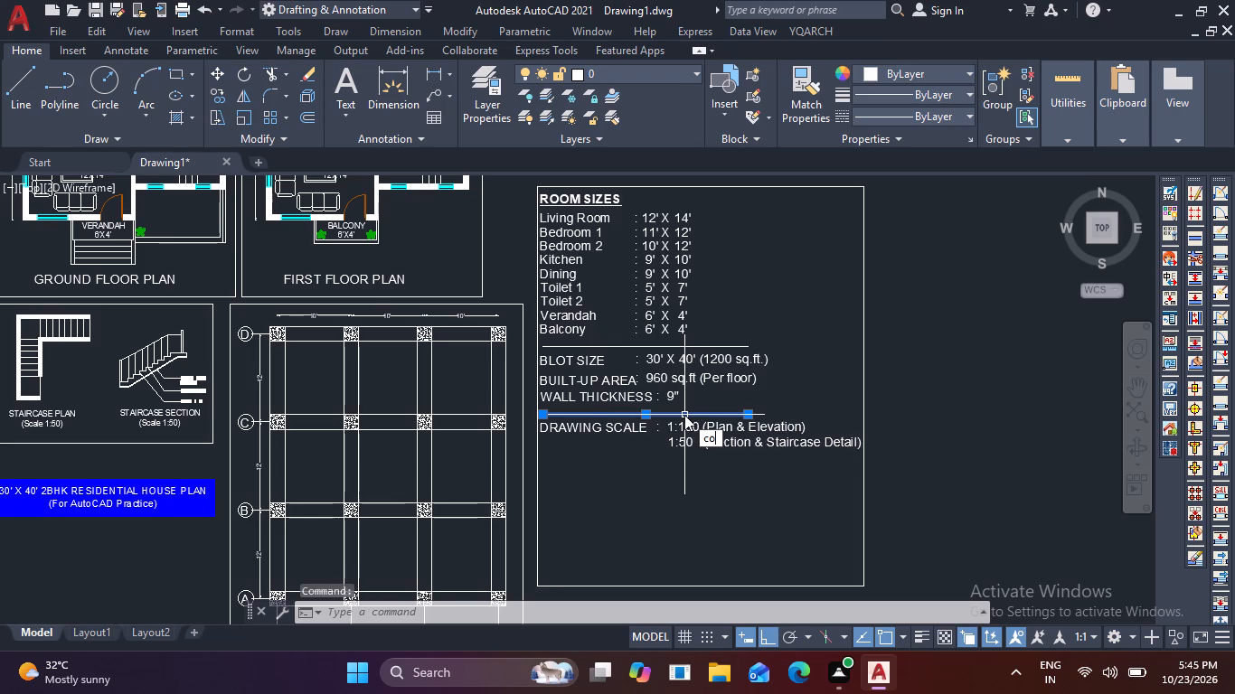
key("space")
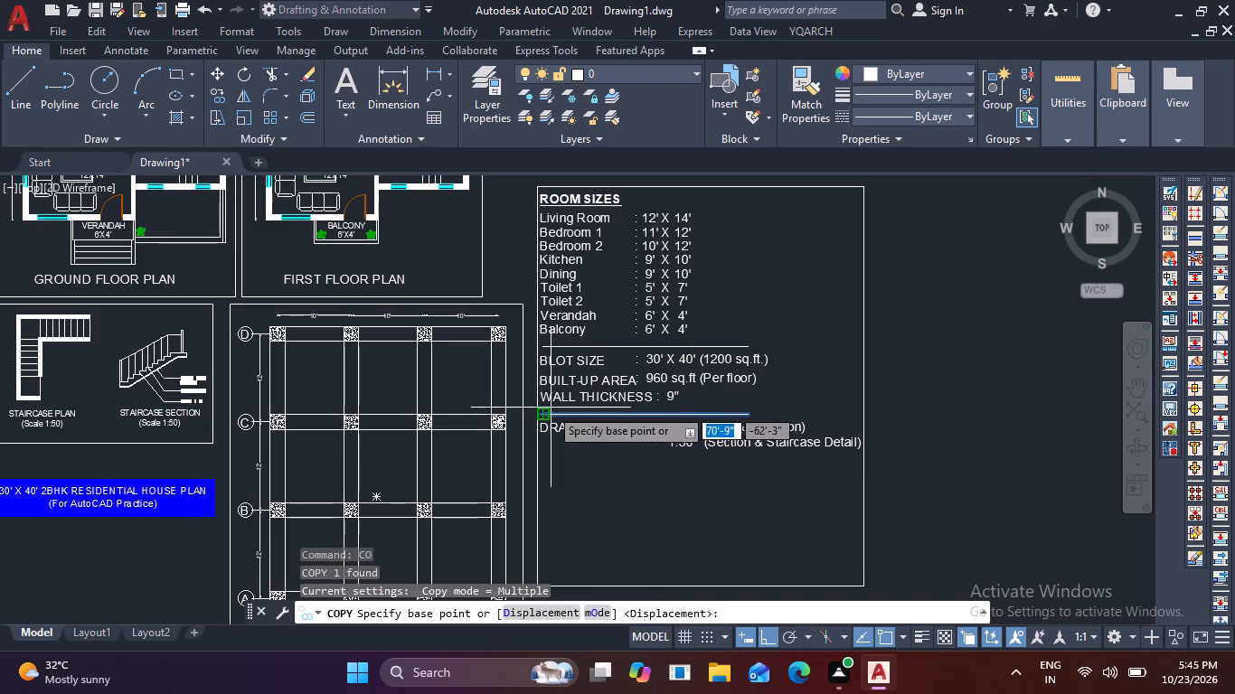
scroll(536, 414, "up", 2)
left_click(536, 414)
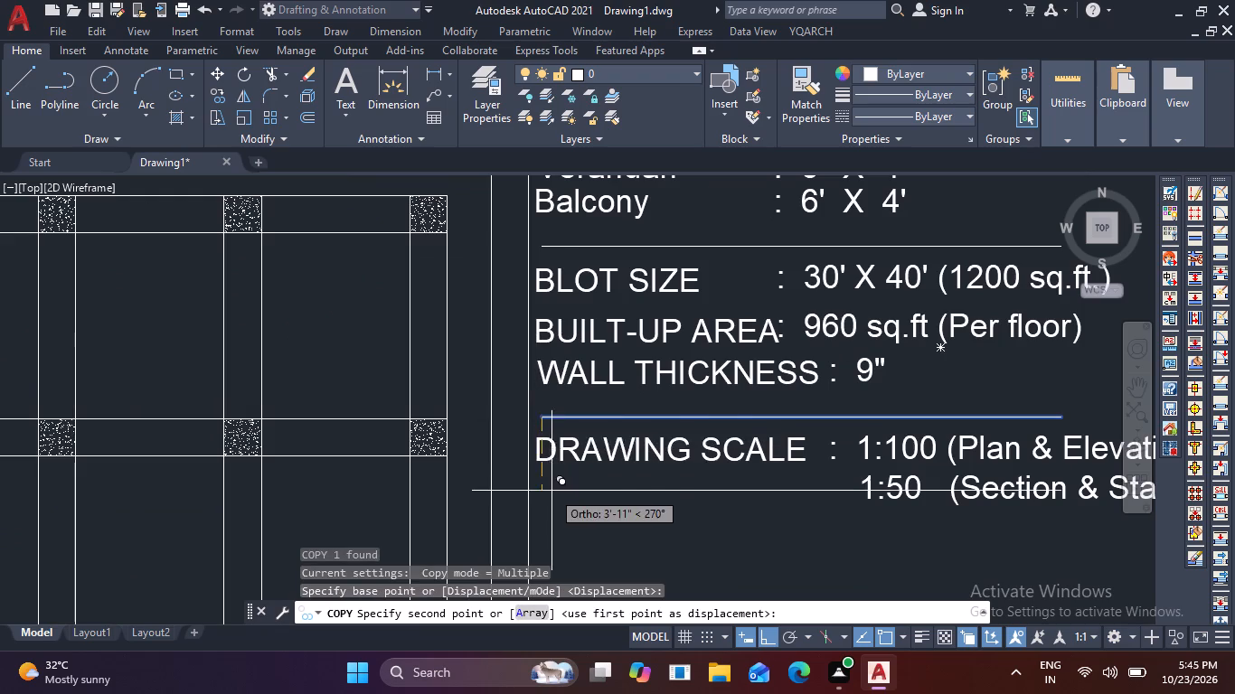
scroll(552, 491, "down", 2)
middle_click_drag(553, 492, 559, 435)
scroll(565, 437, "up", 2)
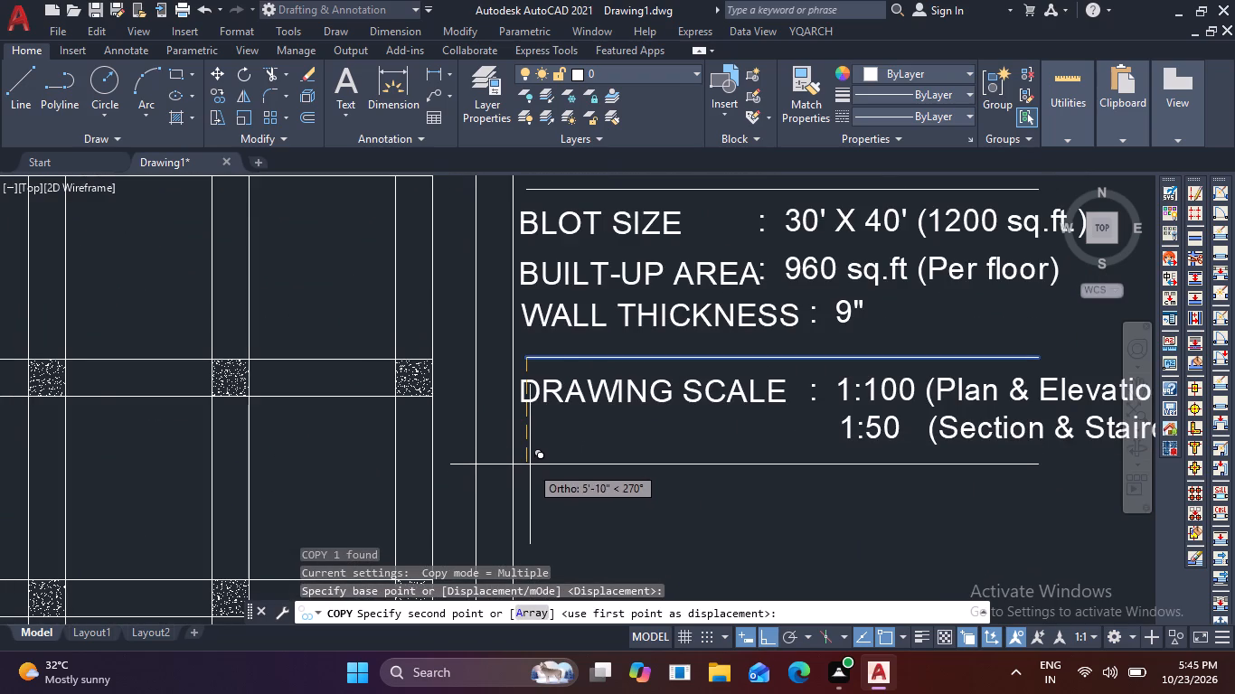
left_click(530, 461)
key("Escape")
Copy the DRAWING SCALE label about 5'-8" straight down, beneath the new separator line.
scroll(661, 519, "down", 2)
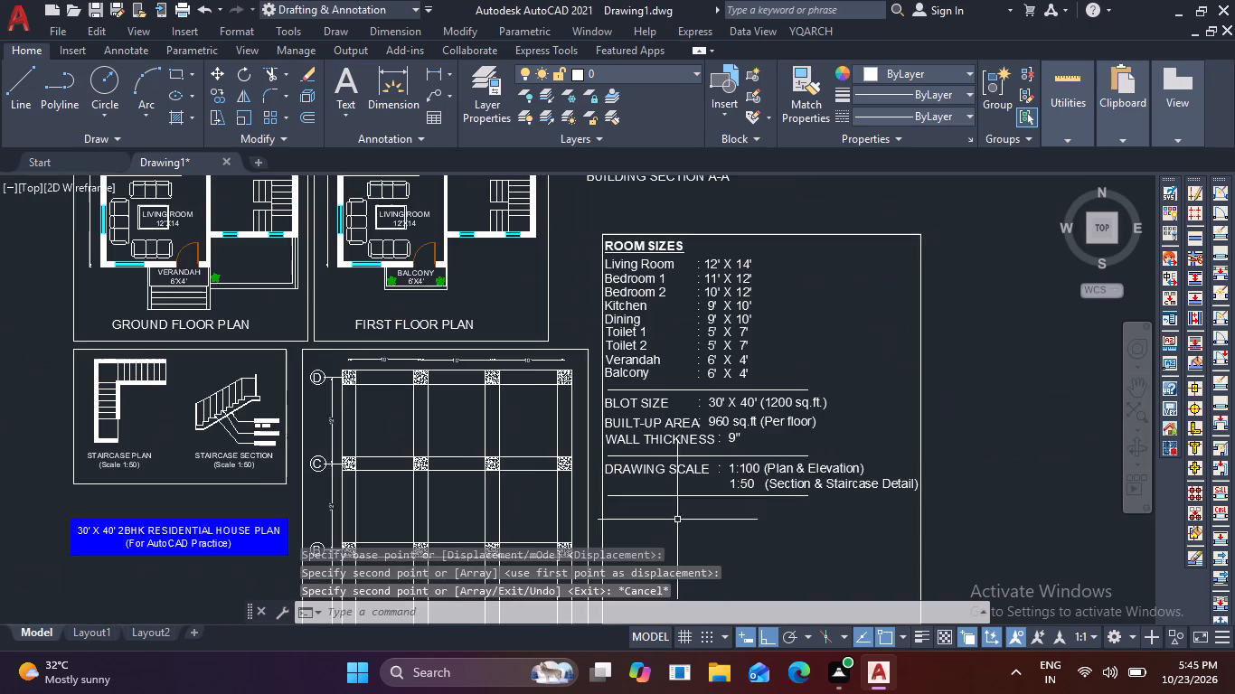
middle_click_drag(716, 531, 657, 433)
scroll(646, 381, "up", 2)
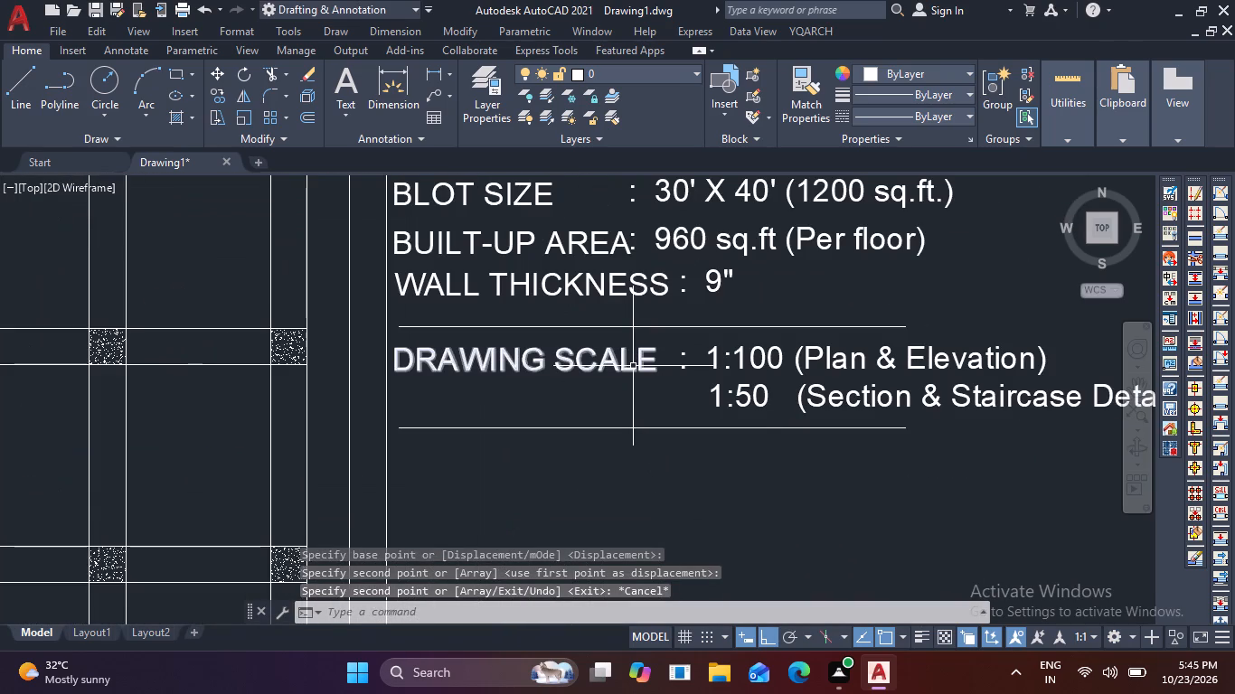
left_click(633, 366)
type("co")
key("space")
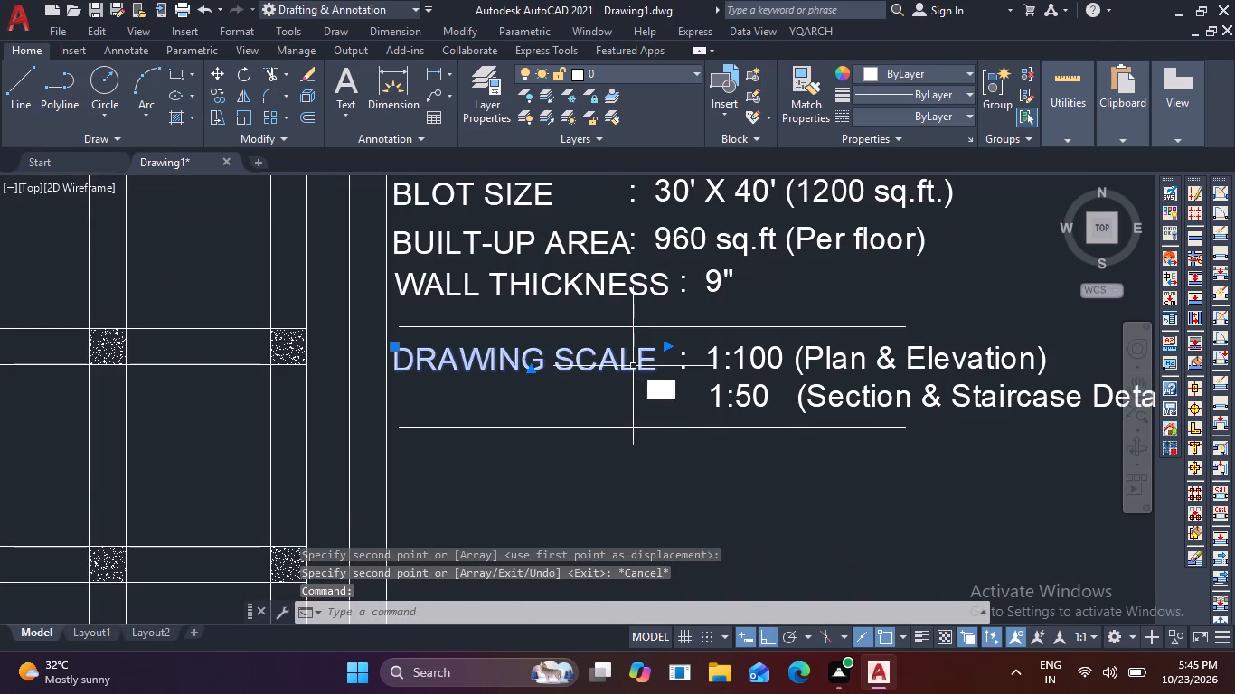
left_click(395, 375)
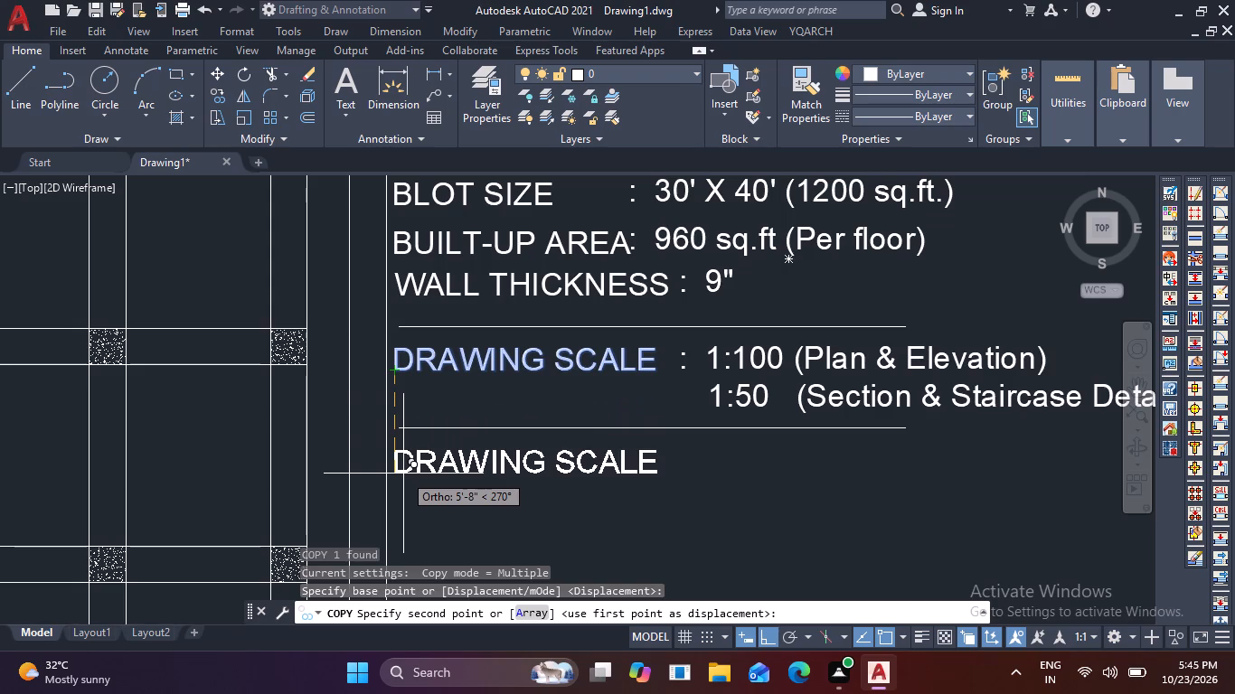
left_click(403, 474)
key("Escape")
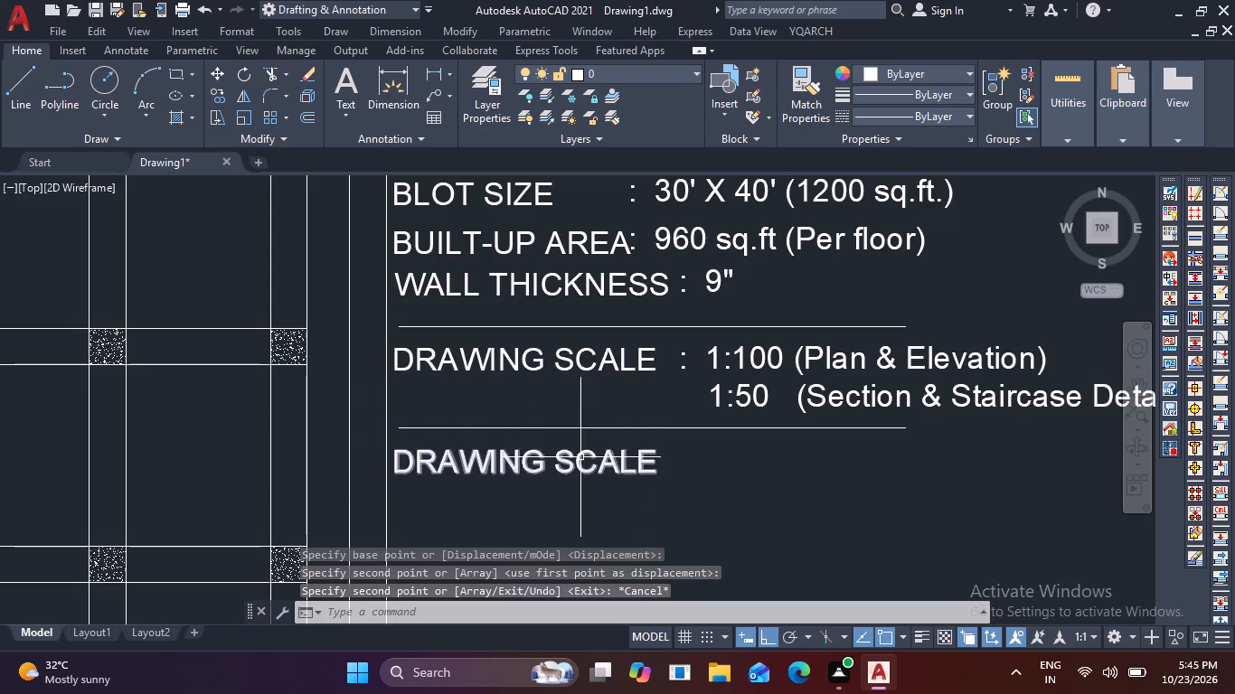
Replace the copied DRAWING SCALE label beneath the lowest separator line with the heading KEY AUTO CAD COMMANDS.
double_click(649, 461)
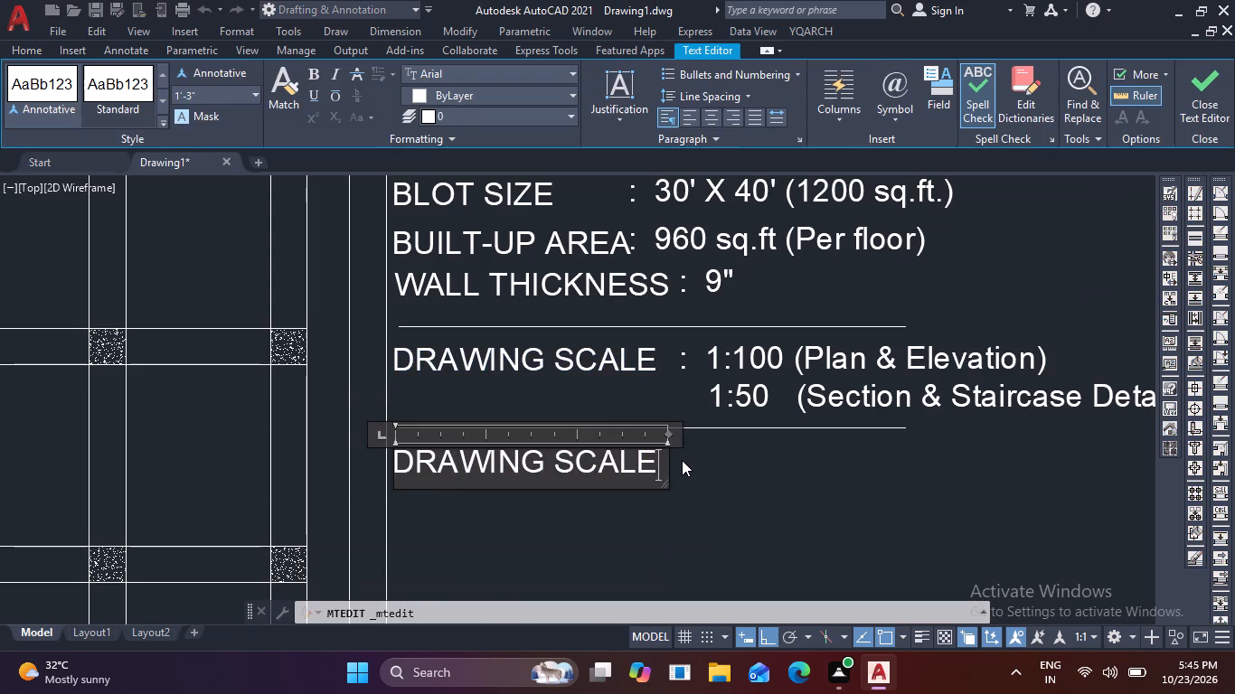
key("BackSpace")
key("BackSpace")
key("BackSpace")
key("BackSpace")
key("BackSpace")
key("BackSpace")
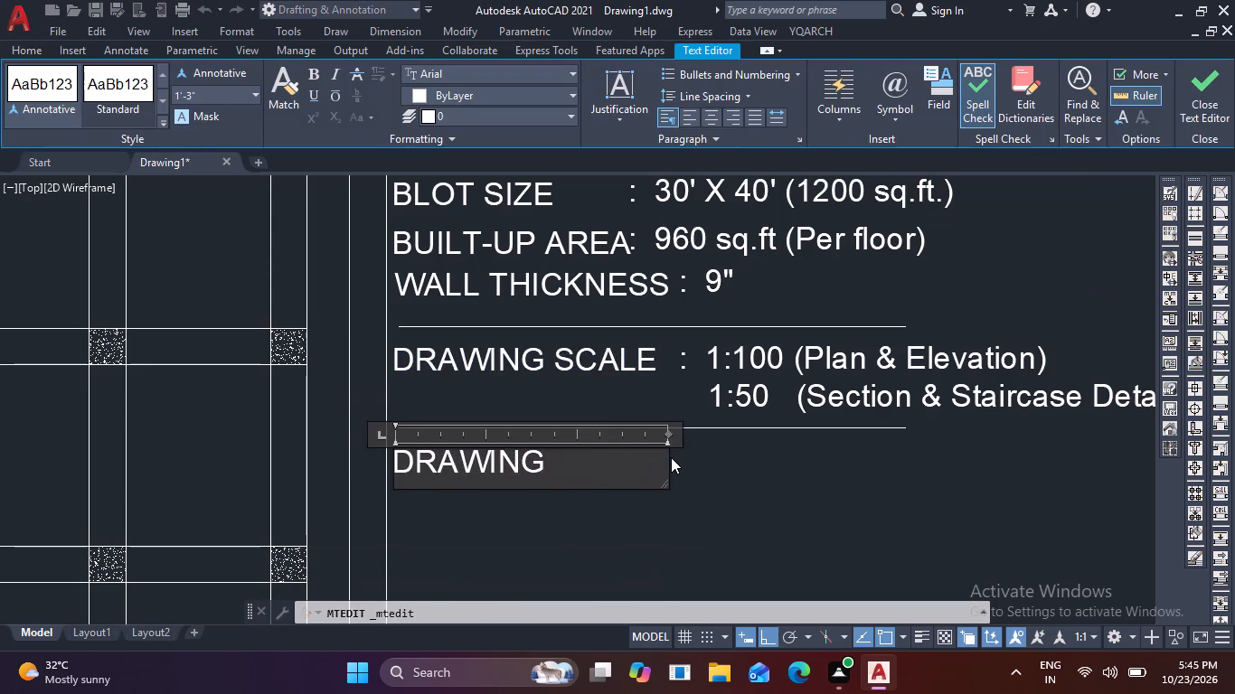
key("BackSpace")
key("BackSpace")
key("BackSpace")
key("BackSpace")
key("BackSpace")
key("BackSpace")
key("BackSpace")
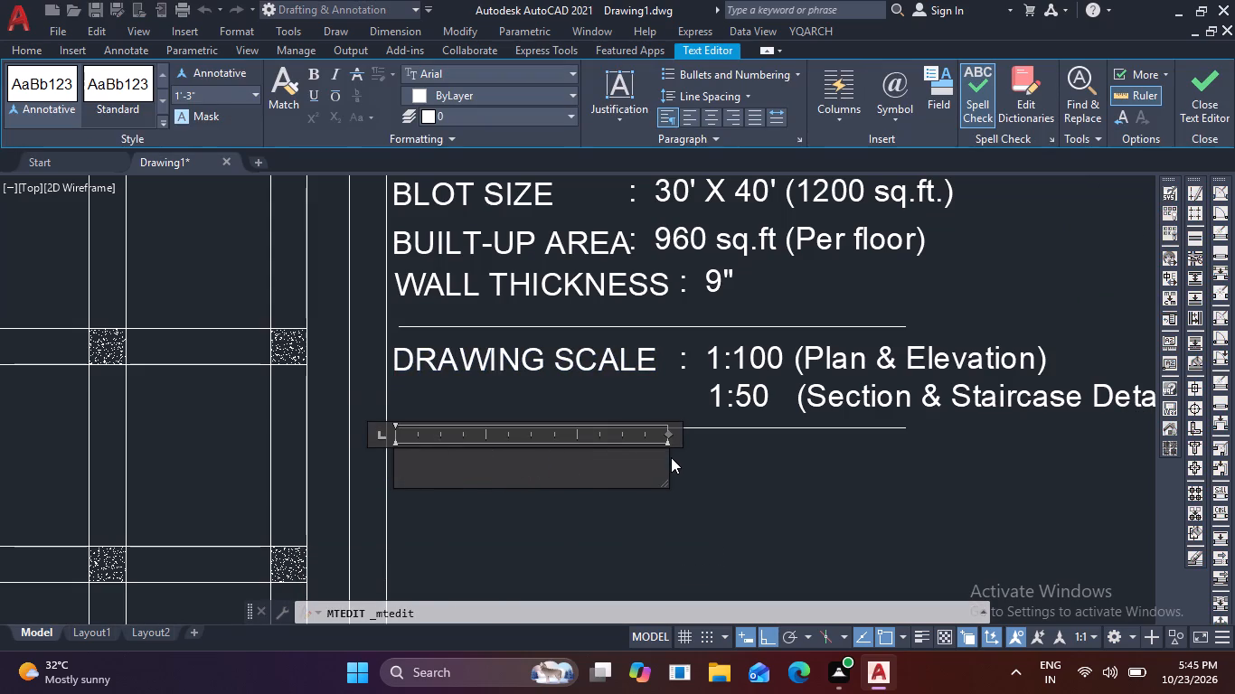
type("key")
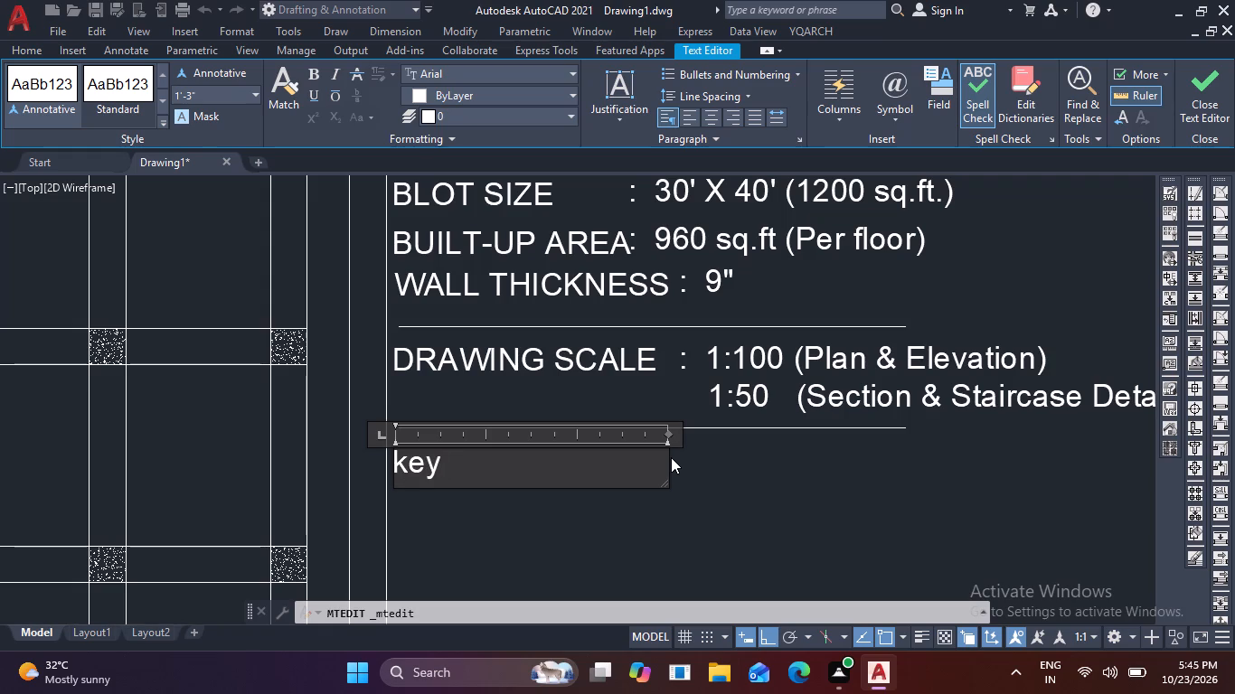
key("BackSpace")
key("BackSpace")
key("BackSpace")
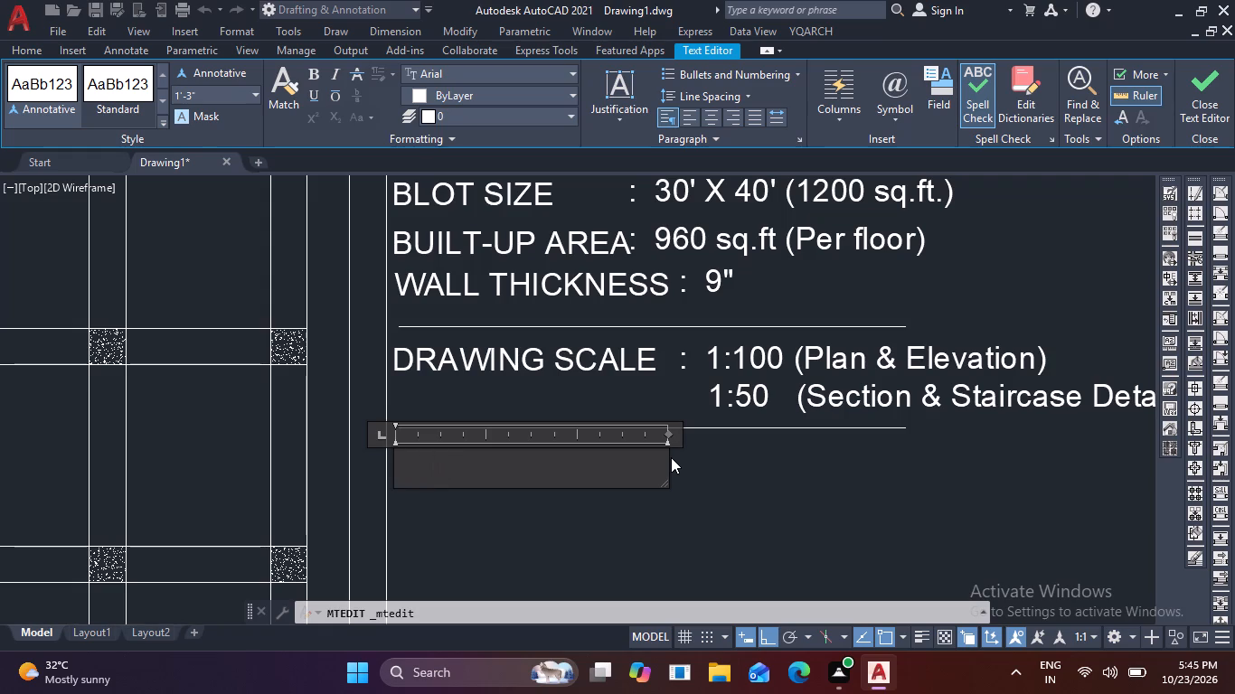
type("KEY")
key("space")
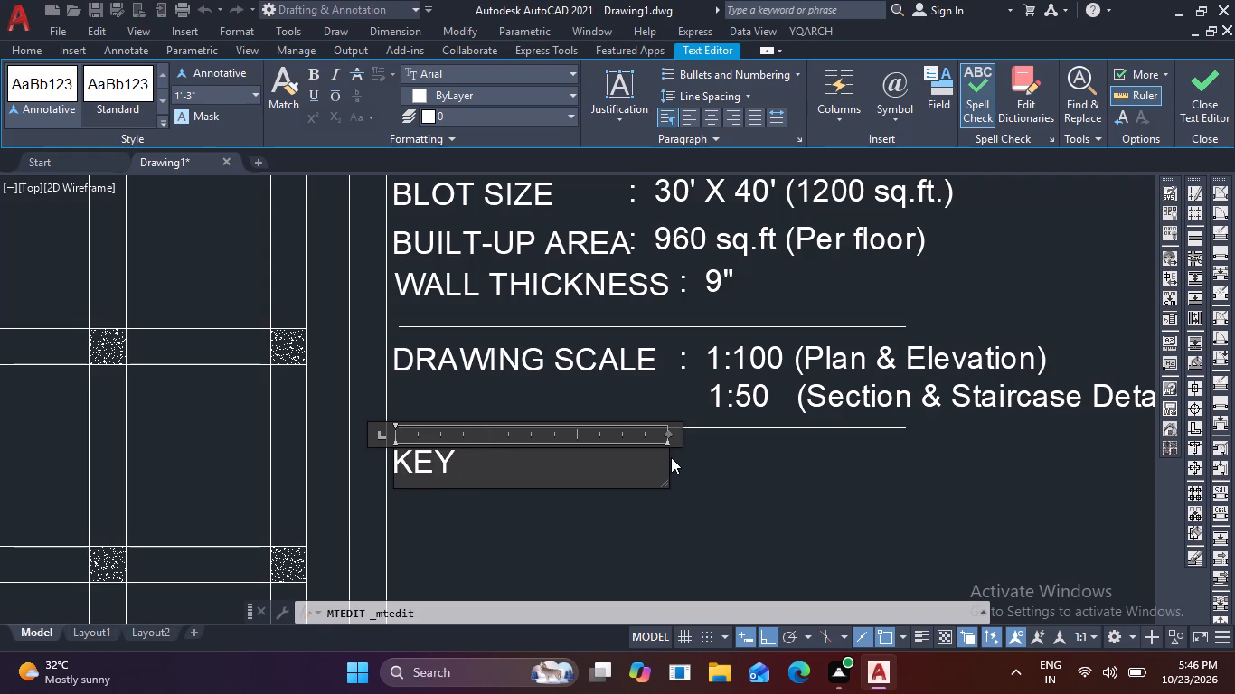
type("AUTO")
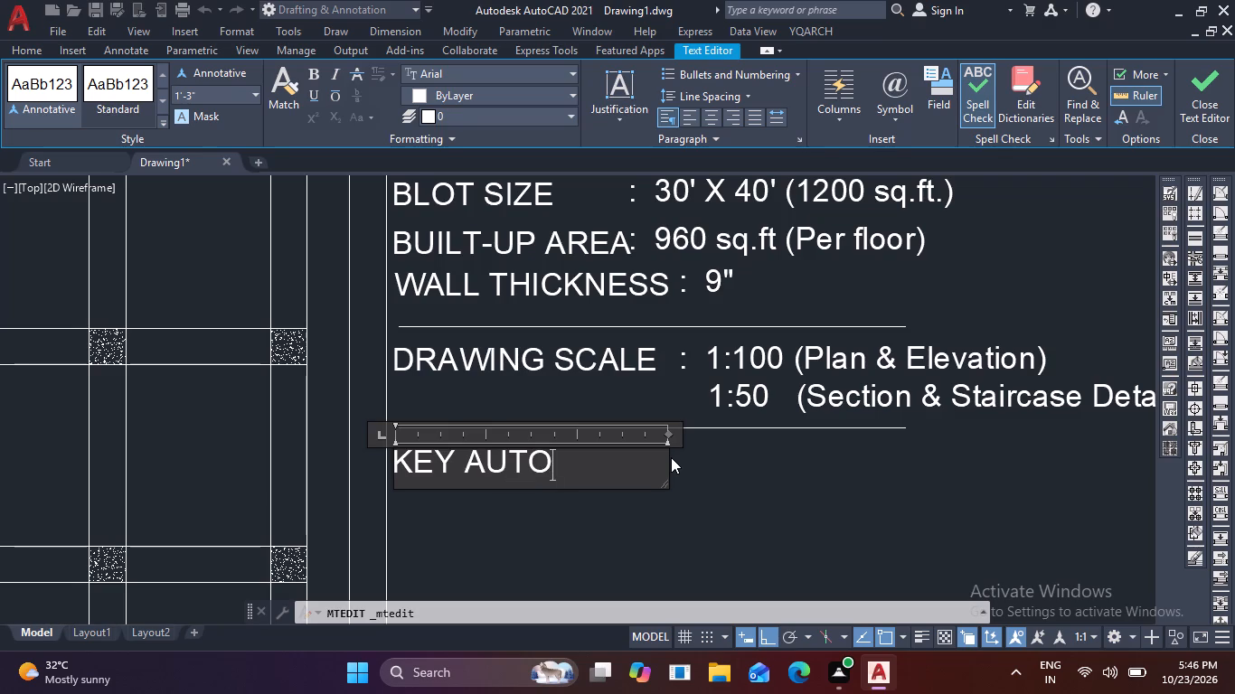
key("space")
type("CAD")
key("space")
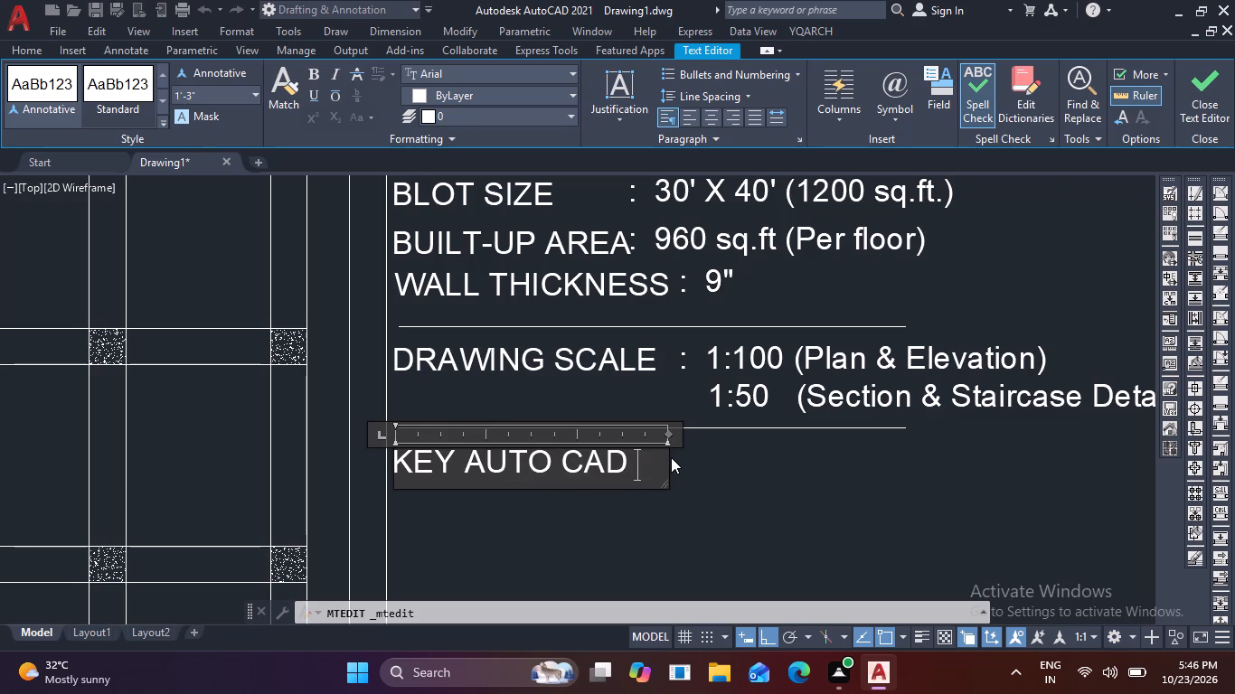
type("COMM")
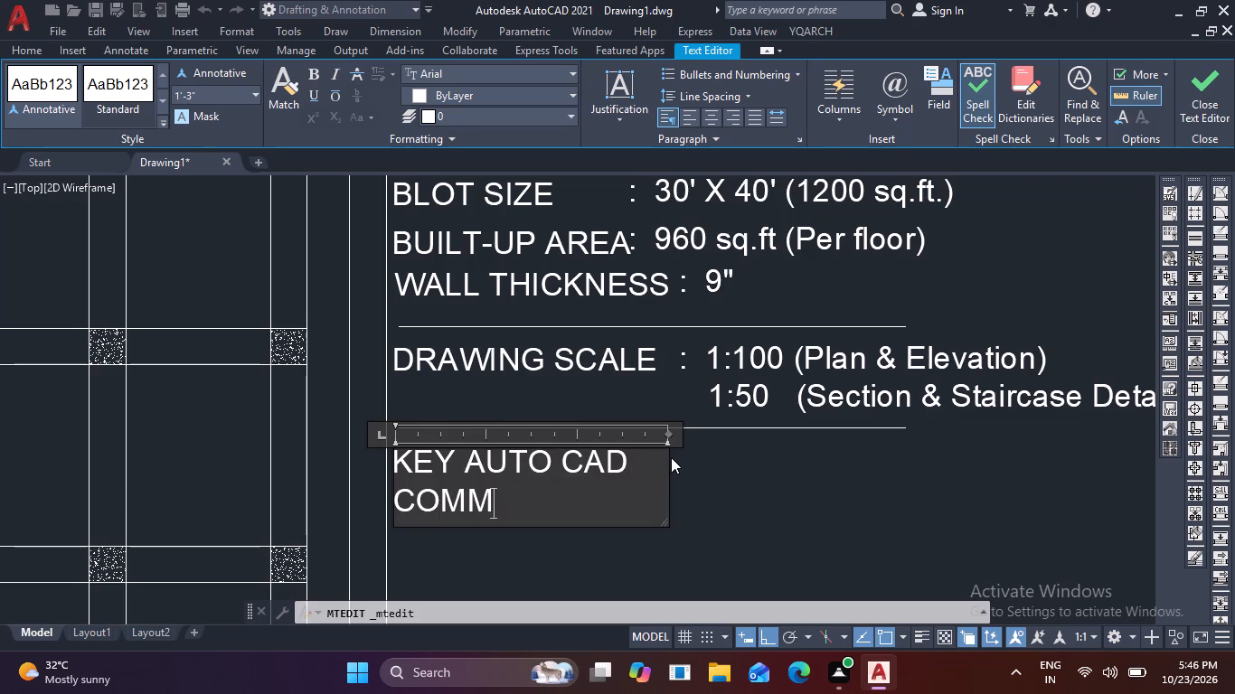
type("AND")
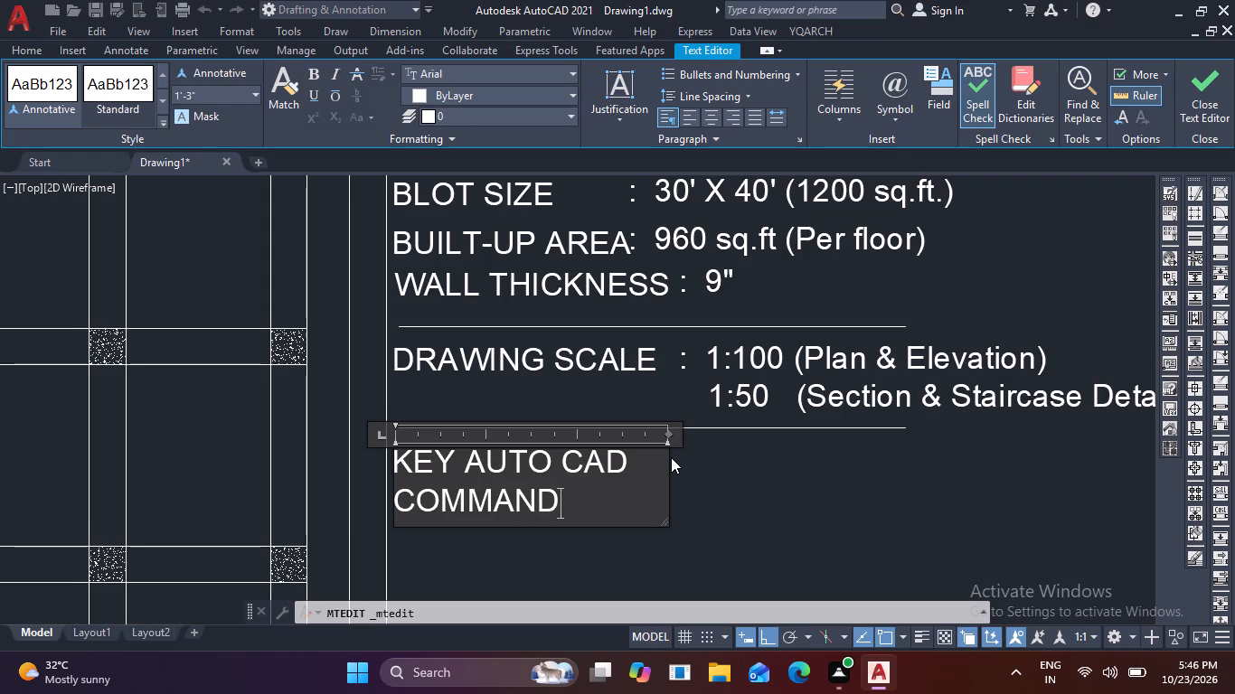
key("s")
Widen the new heading's text frame so KEY AUTO CAD COMMANDS fits on one line, and finish the text edit.
left_click_drag(668, 434, 669, 432)
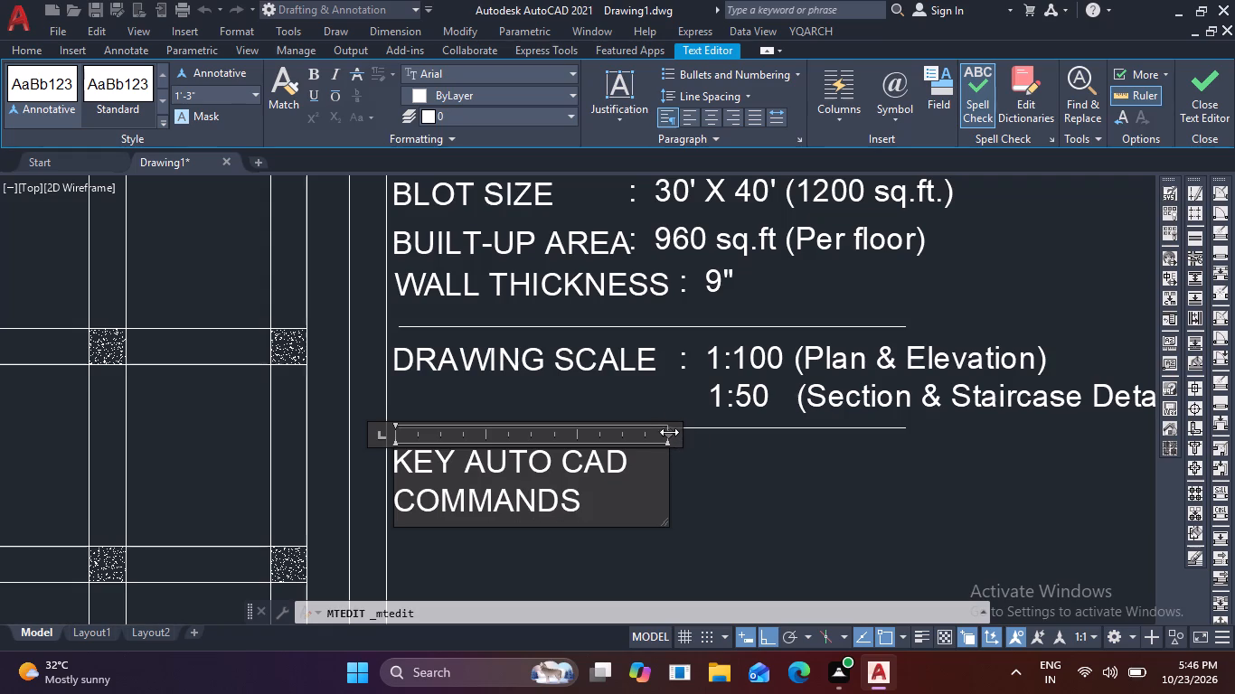
left_click_drag(669, 432, 860, 426)
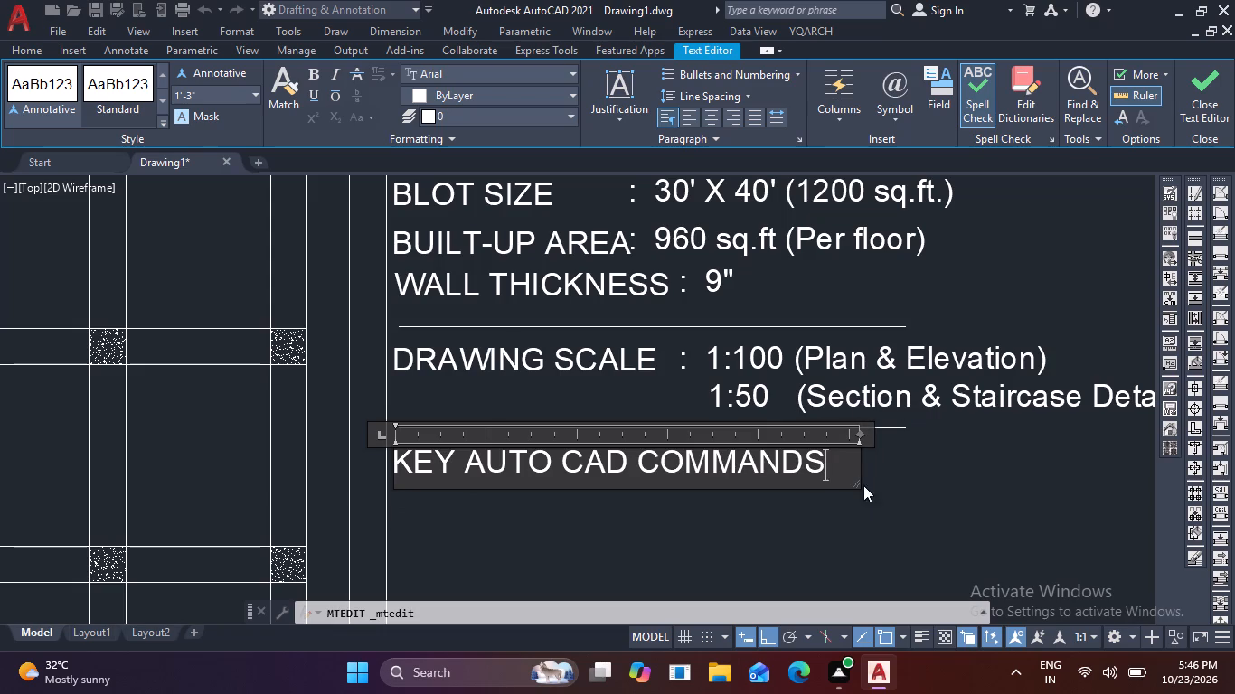
middle_click_drag(845, 536, 795, 377)
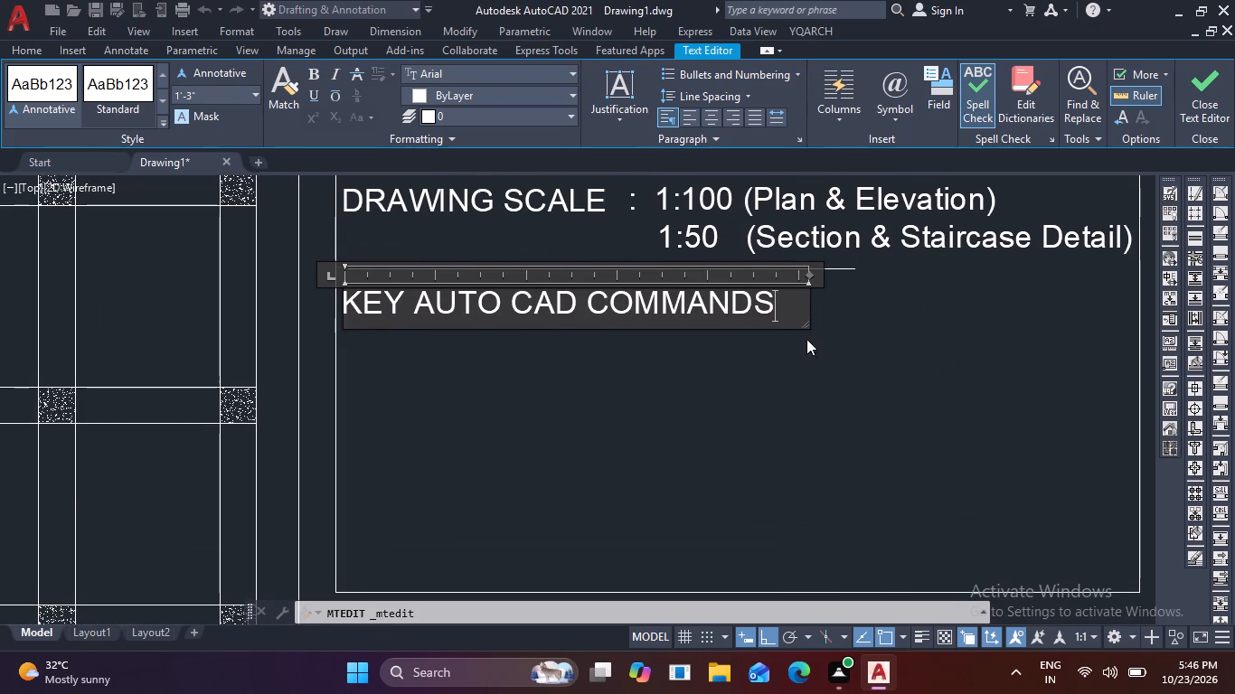
left_click(873, 353)
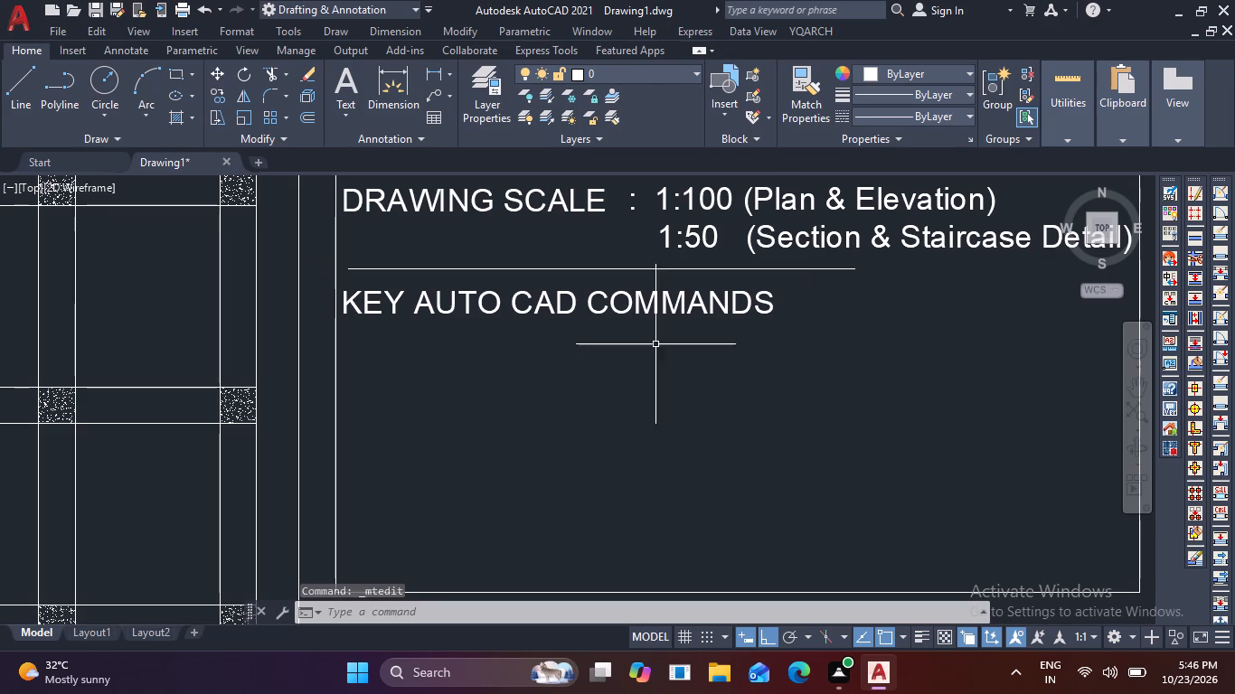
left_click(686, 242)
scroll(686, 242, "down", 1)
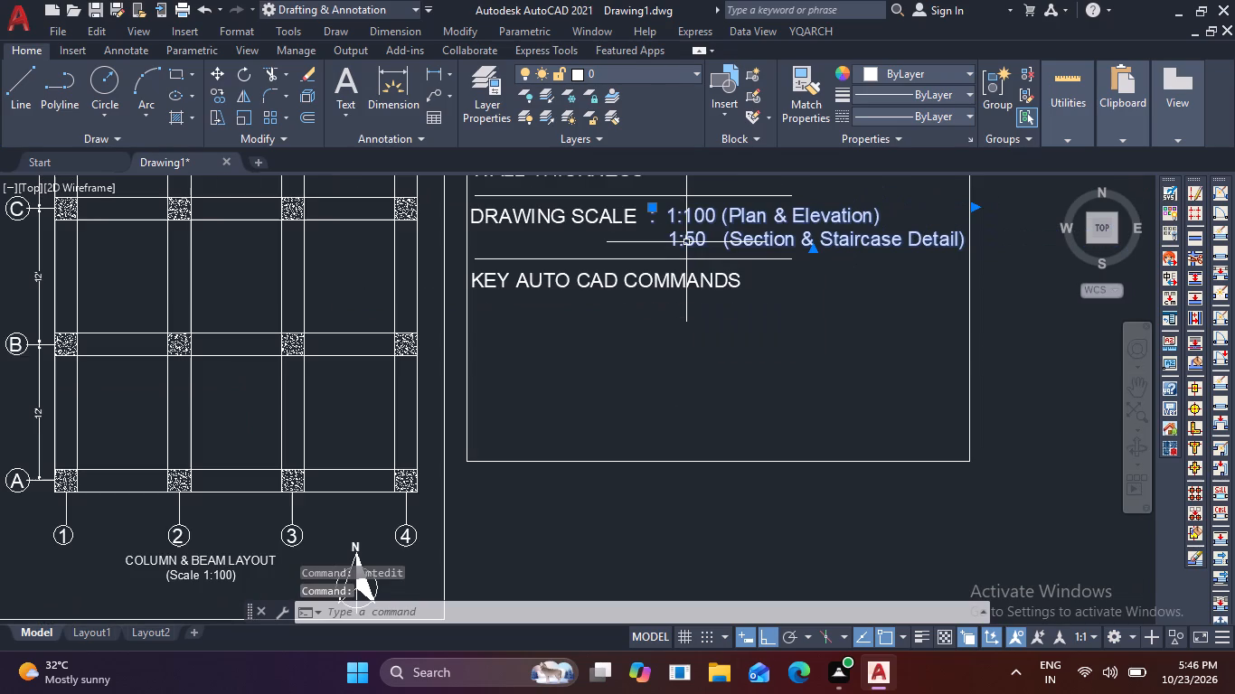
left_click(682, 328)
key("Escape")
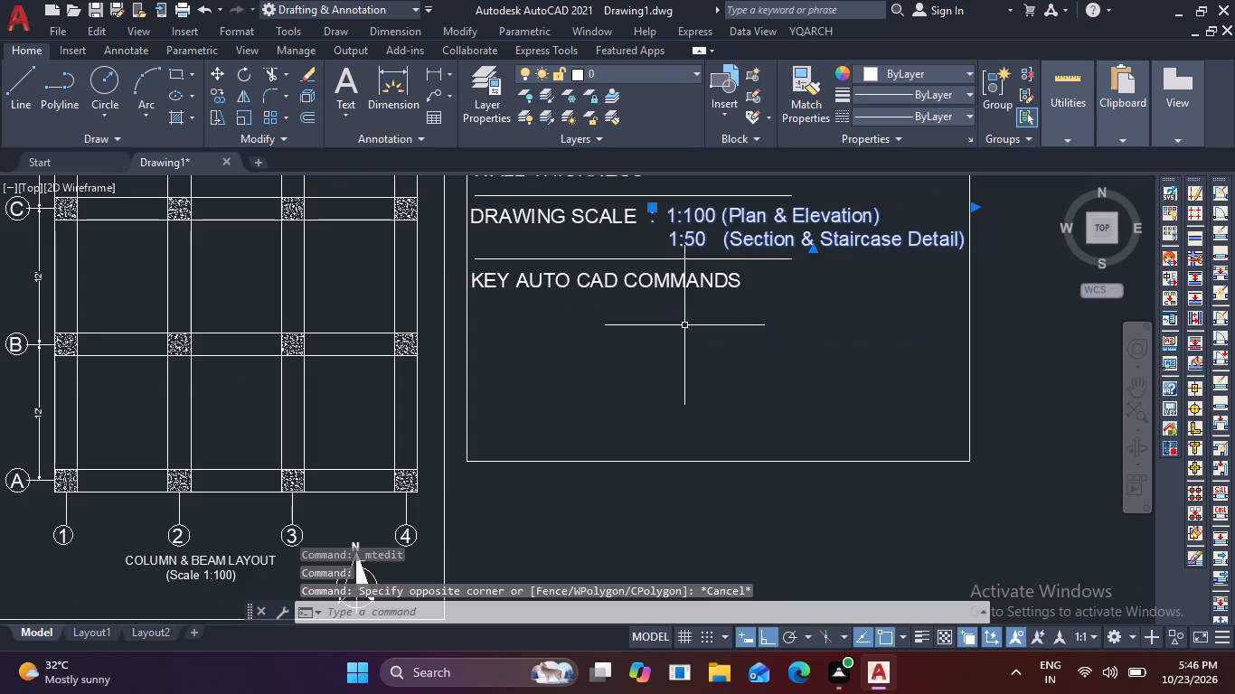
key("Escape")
Copy the wall thickness value text to just beneath the start of the KEY AUTO CAD COMMANDS heading, with Ortho off.
middle_click_drag(684, 325, 664, 398)
scroll(684, 325, "down", 1)
scroll(654, 277, "up", 2)
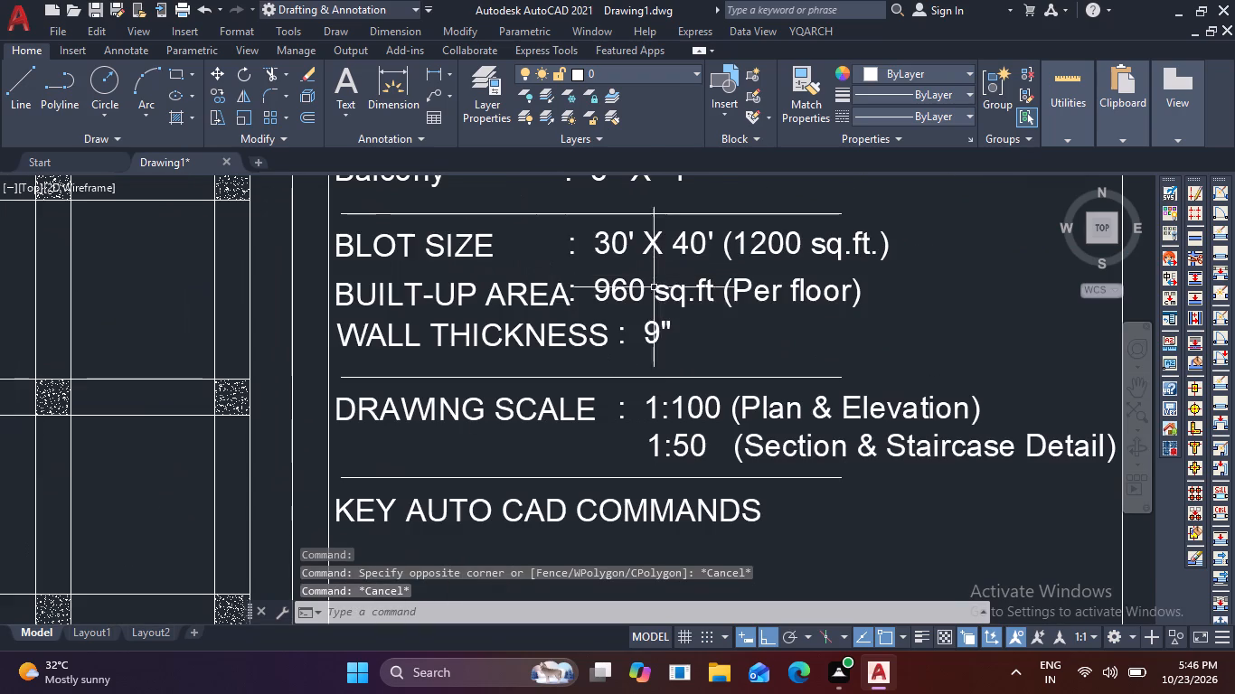
left_click(652, 325)
type("CO")
key("space")
left_click(652, 325)
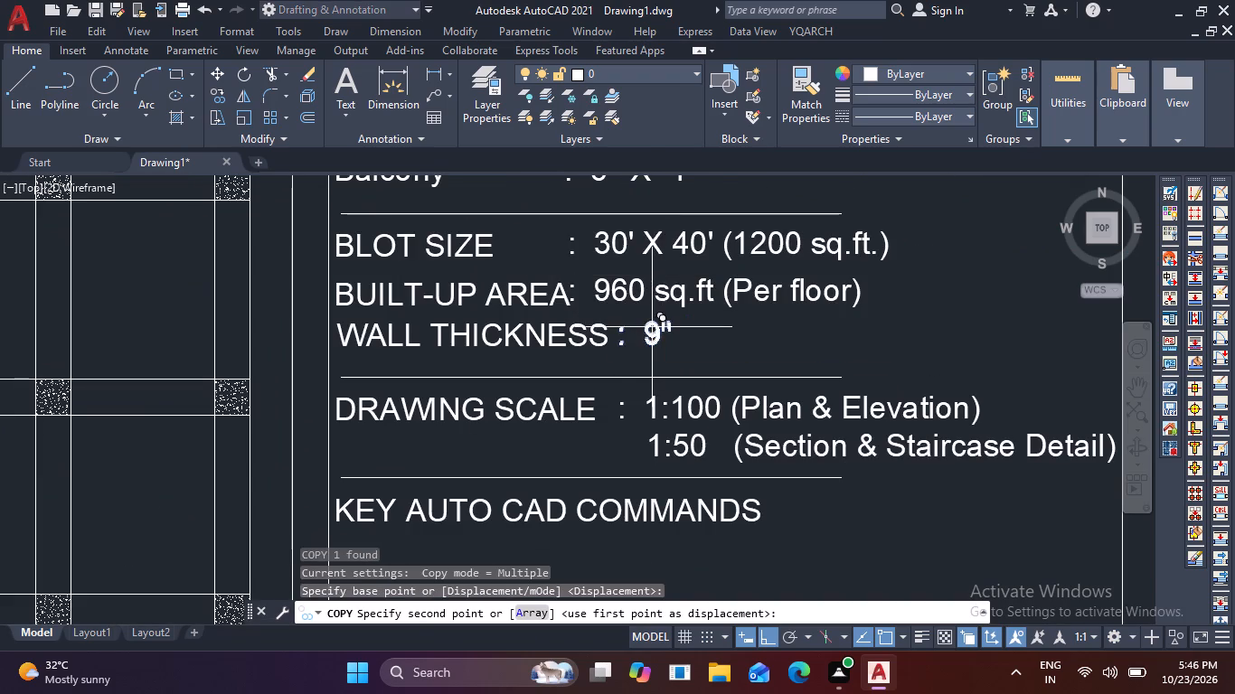
key("F8")
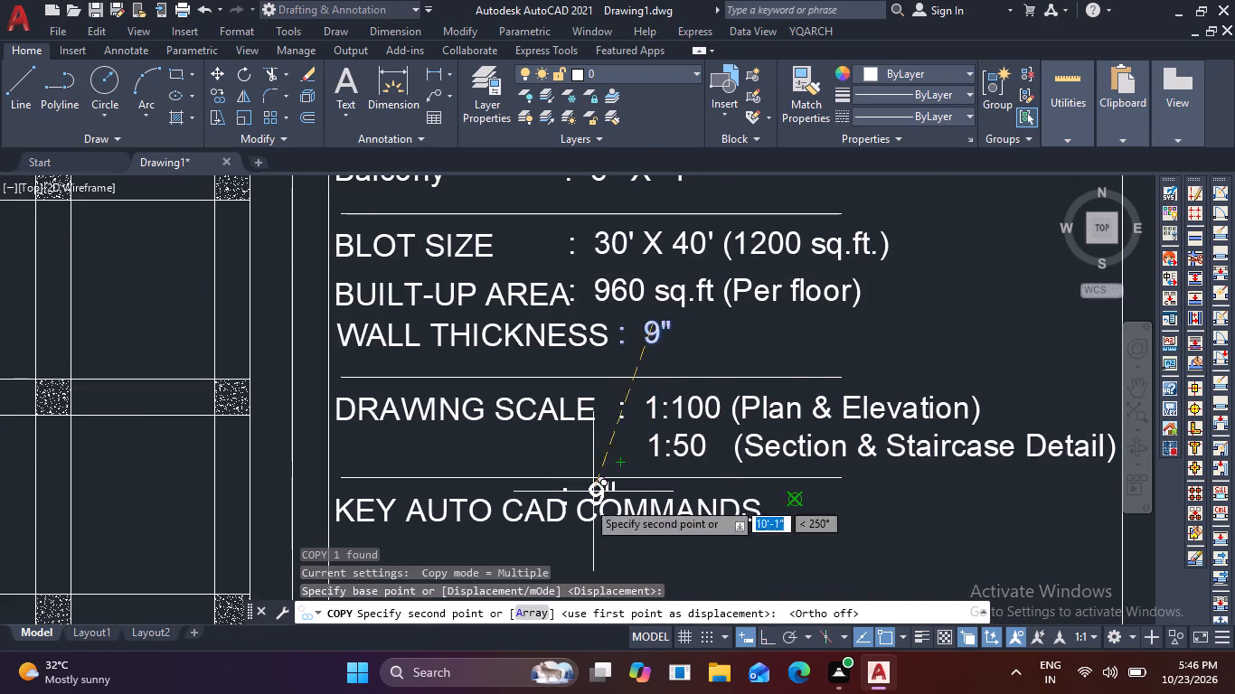
middle_click_drag(573, 522, 660, 357)
scroll(485, 410, "up", 1)
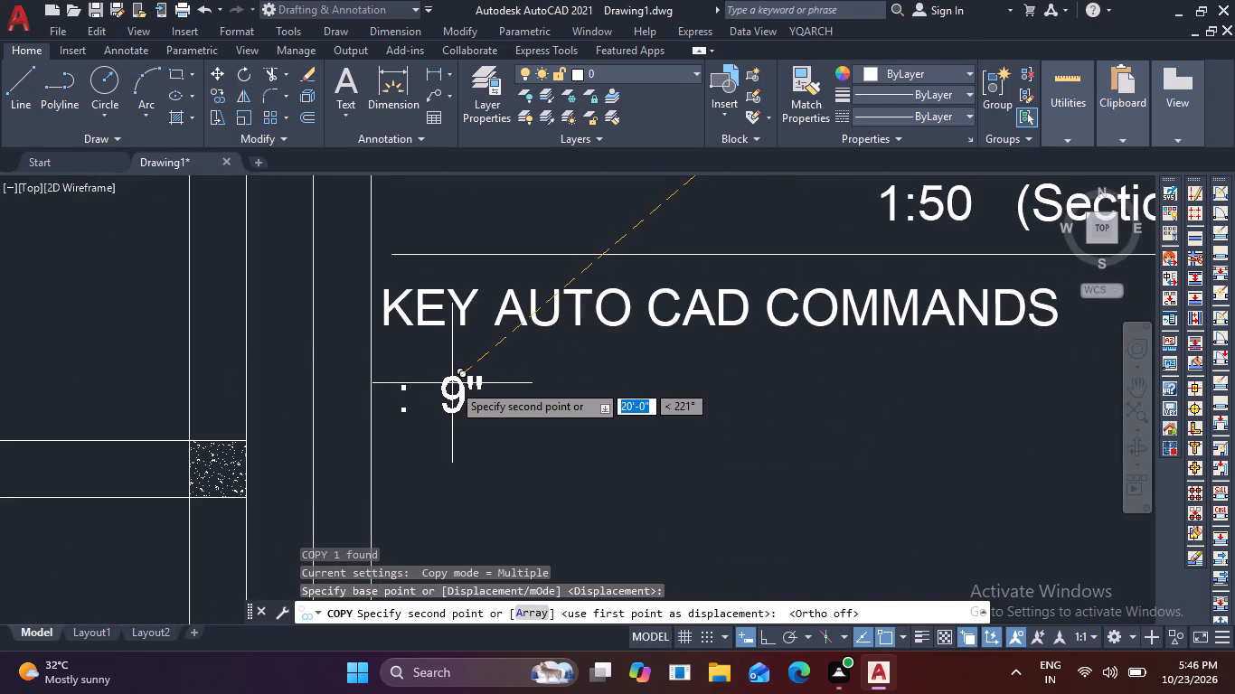
left_click(452, 383)
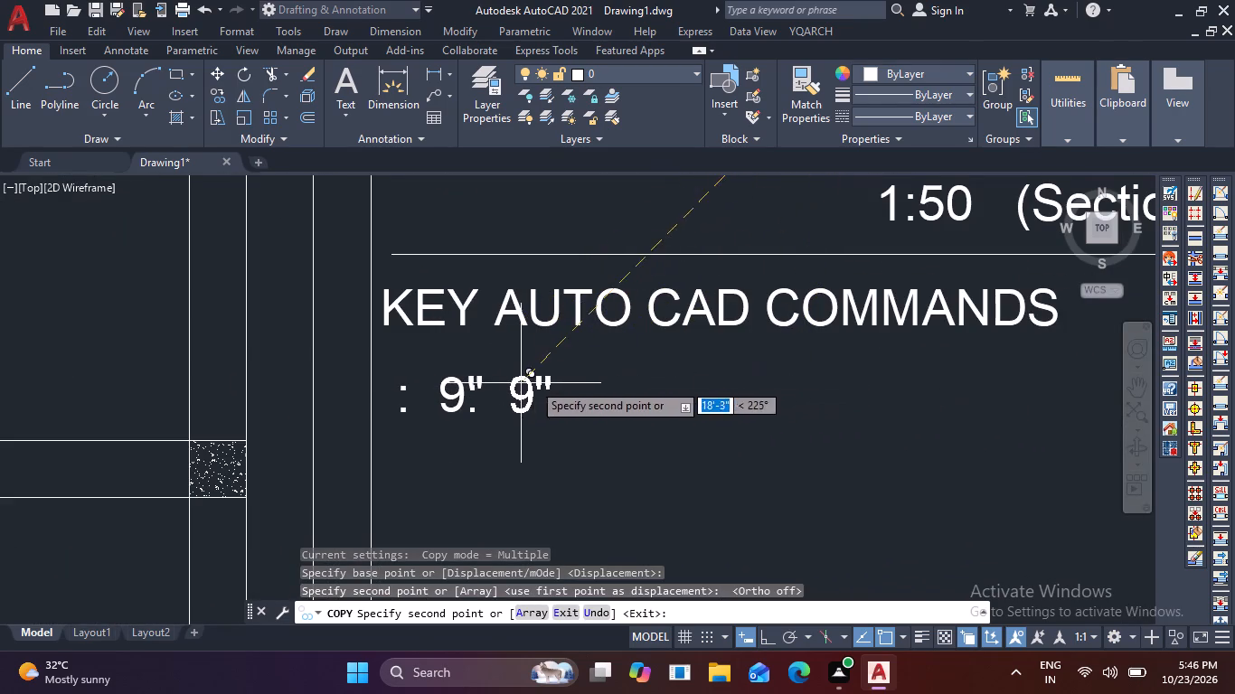
key("Escape")
Replace the copied wall thickness value beneath the KEY AUTO CAD COMMANDS heading with .LINE.
double_click(457, 400)
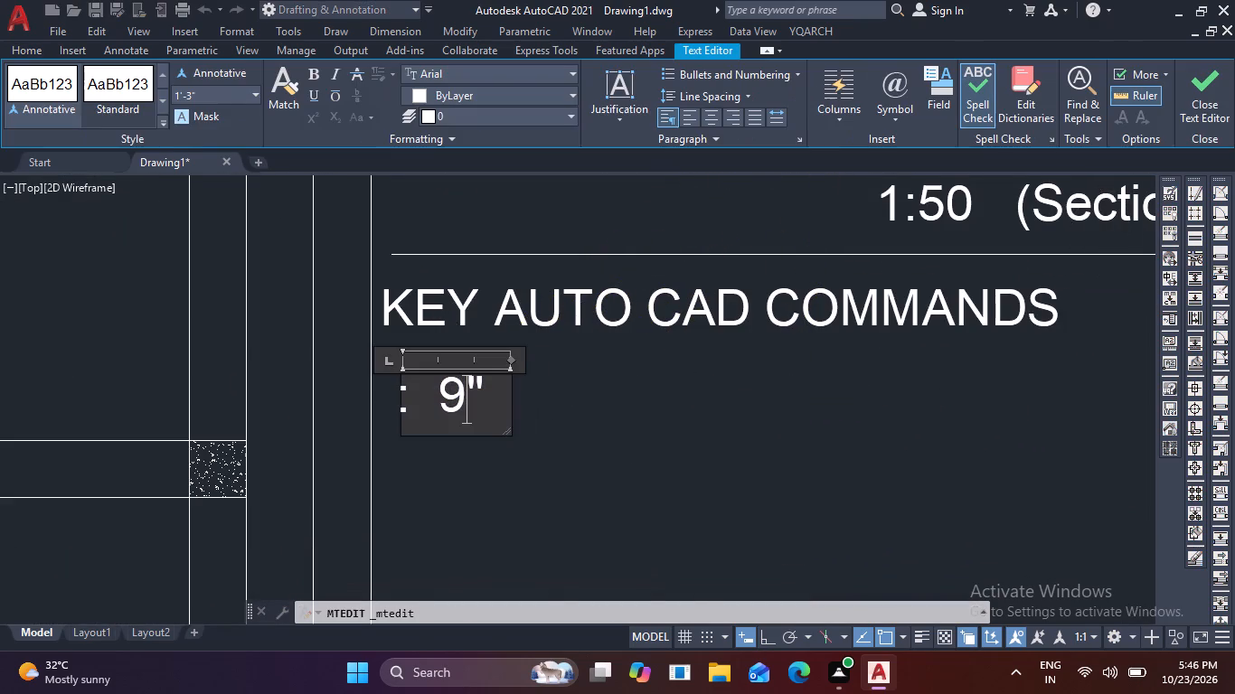
left_click(480, 402)
key("BackSpace")
key("BackSpace")
key("BackSpace")
key("BackSpace")
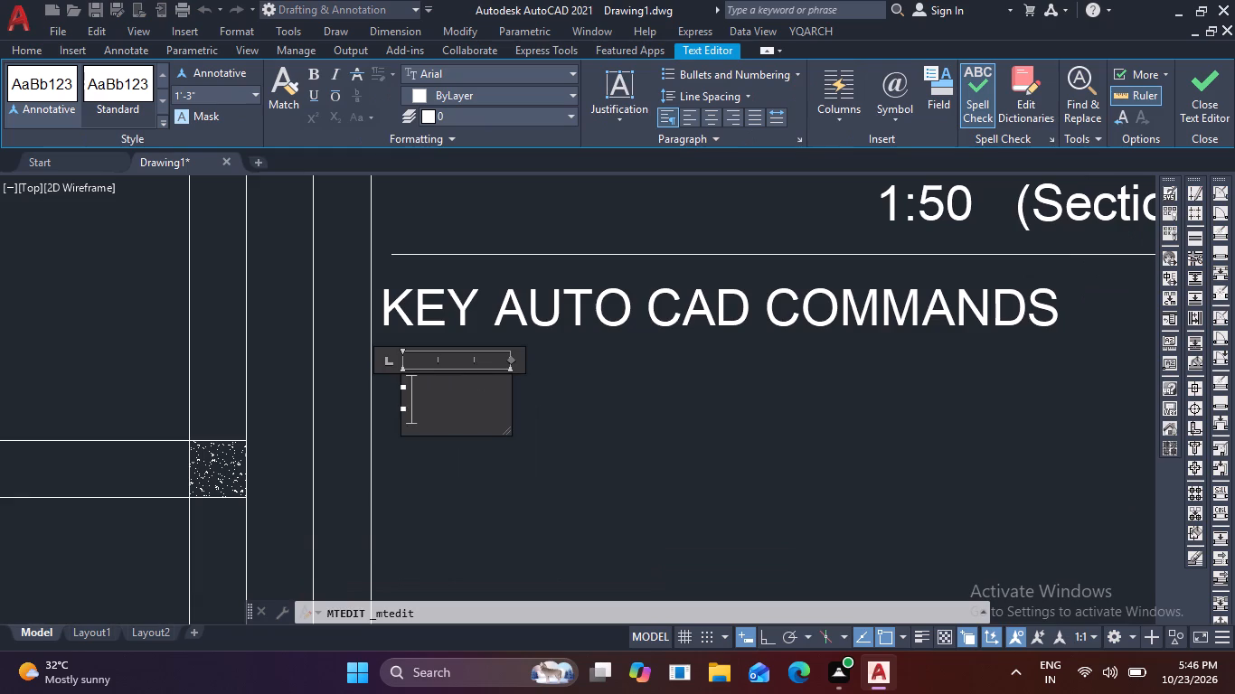
key("BackSpace")
key("minus")
key("BackSpace")
key("period")
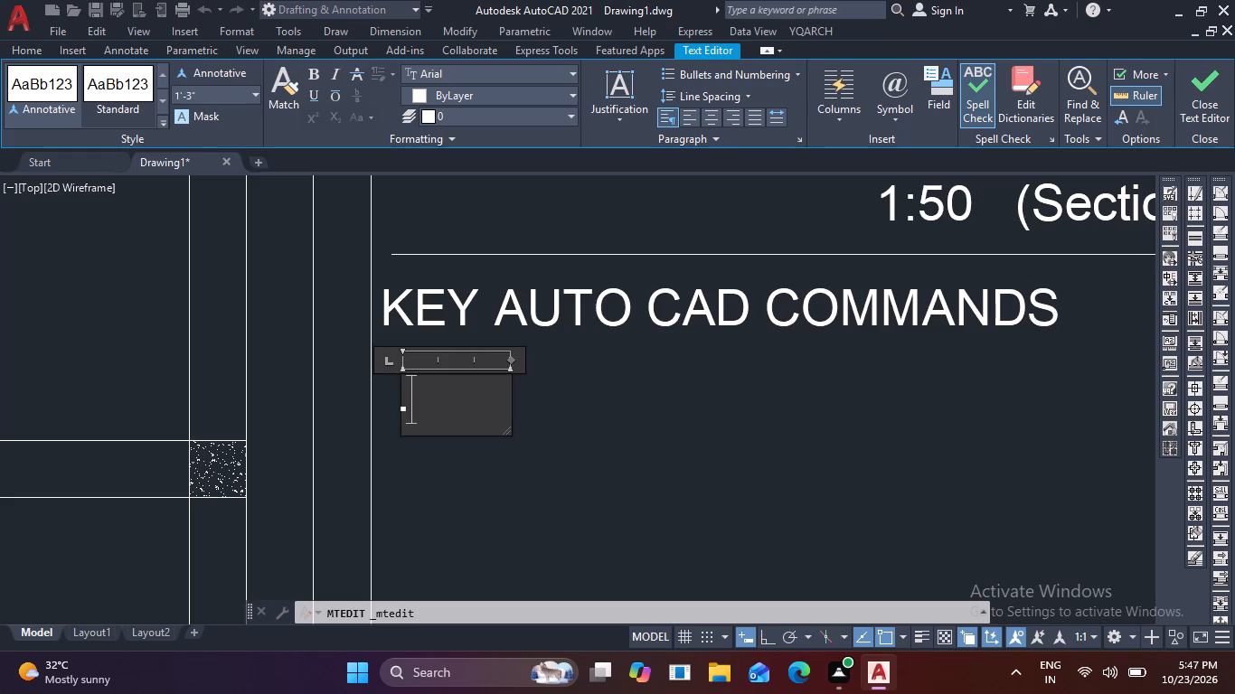
type("LINE")
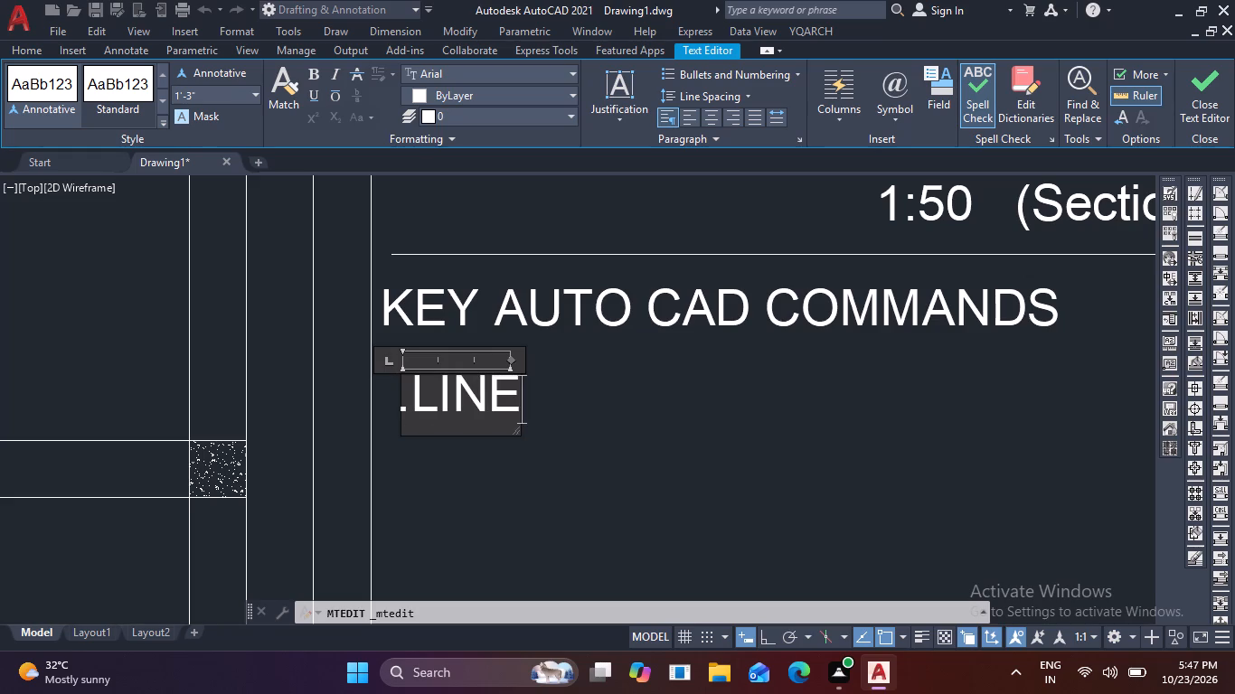
left_click(492, 464)
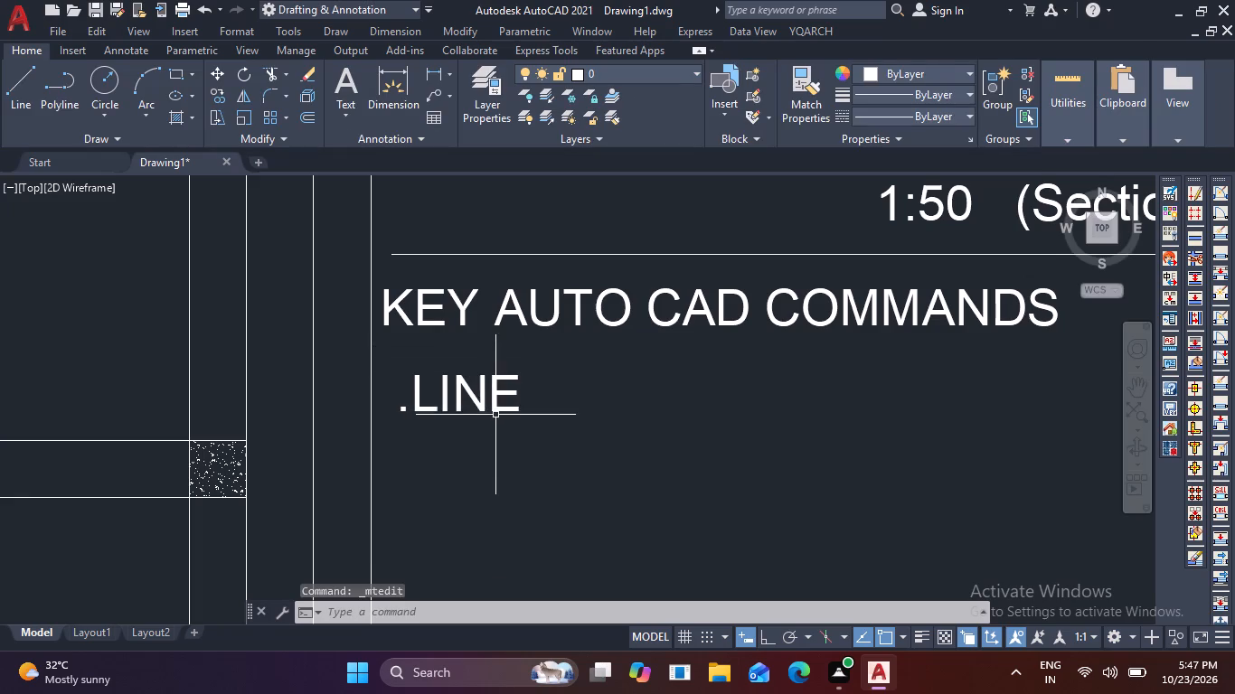
Copy the .LINE text horizontally to two spots about 10'-3" and 23'-11" along the same row, with Ortho on.
left_click(495, 404)
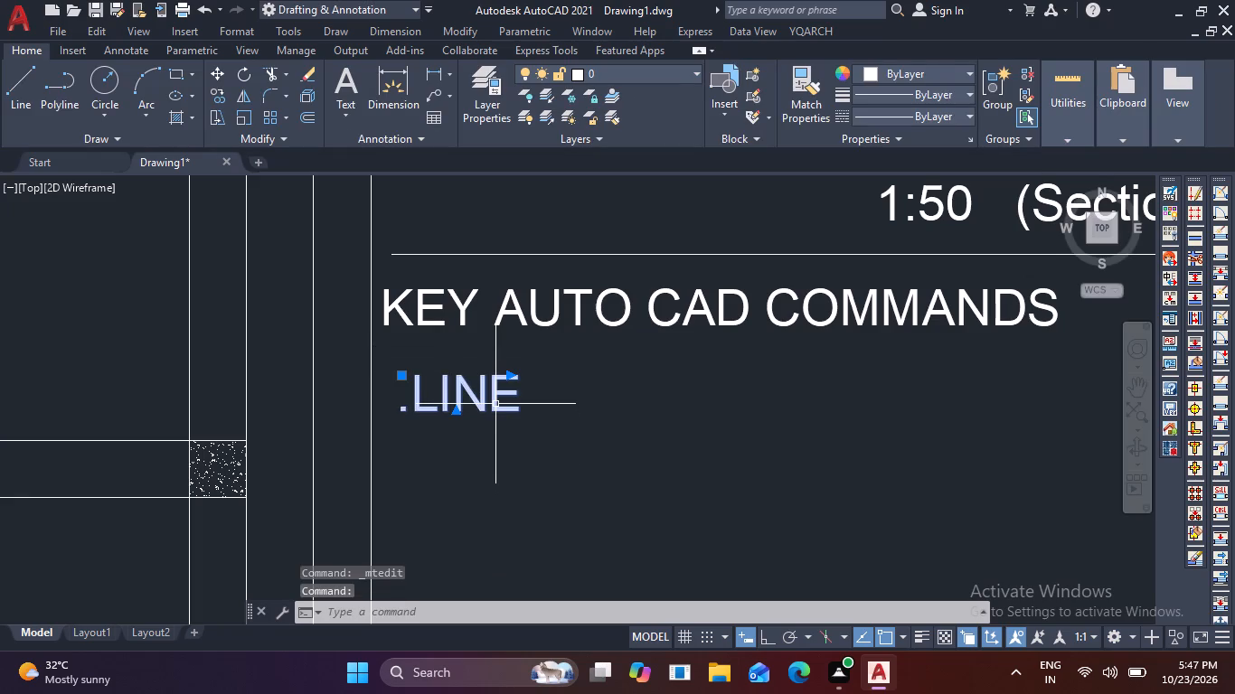
type("CO")
key("space")
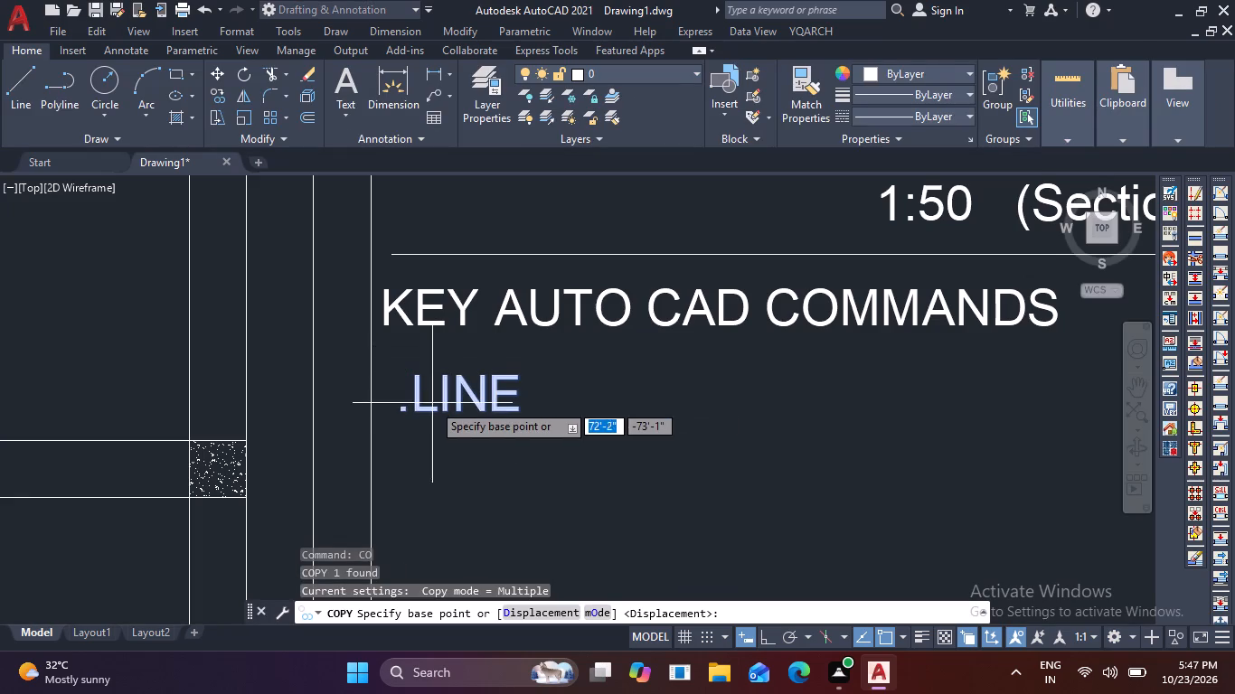
left_click(400, 413)
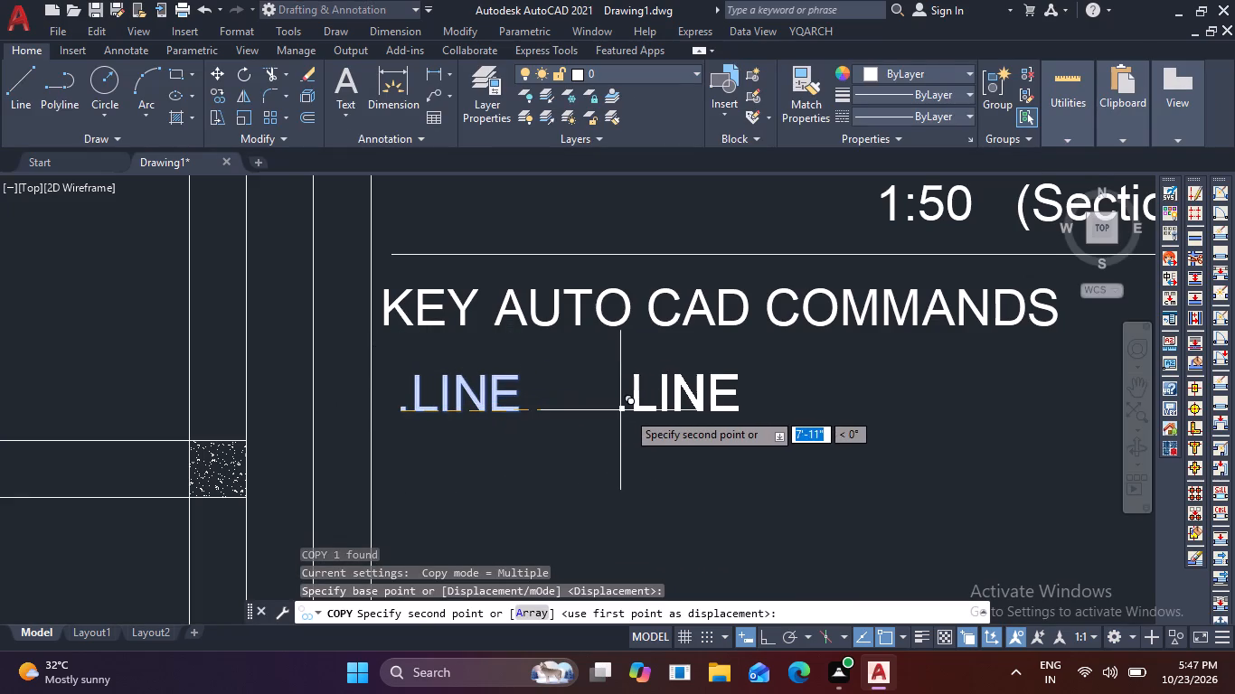
key("F8")
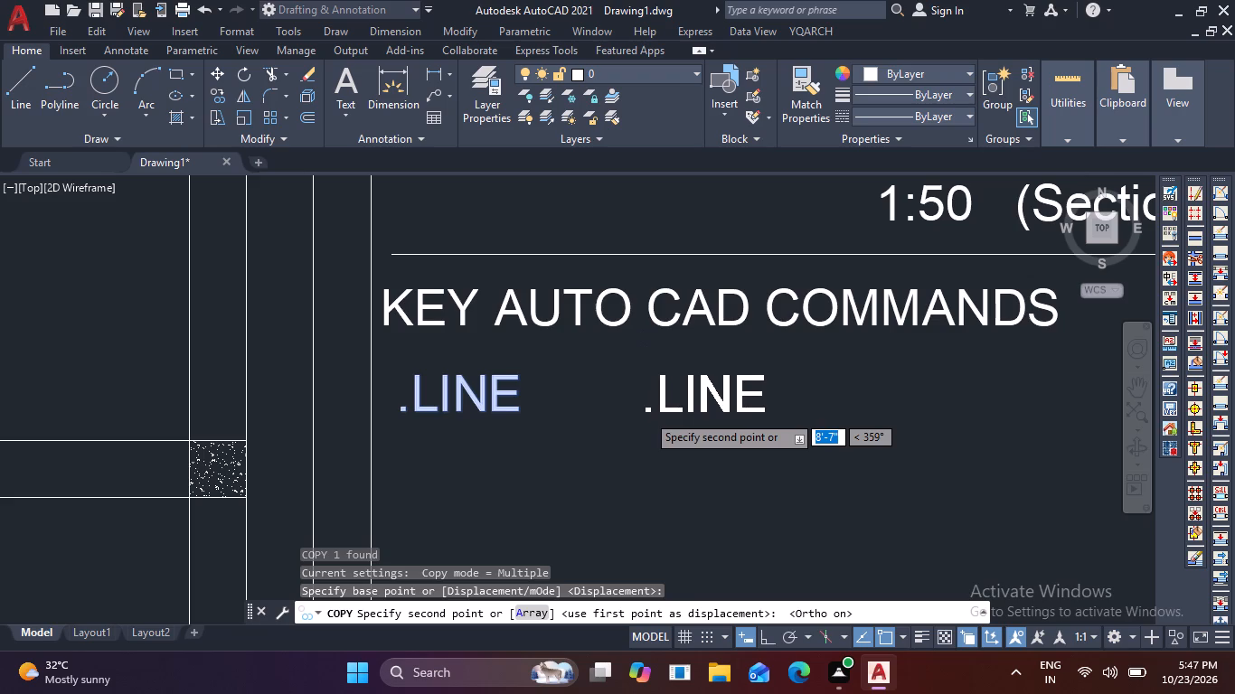
left_click(693, 410)
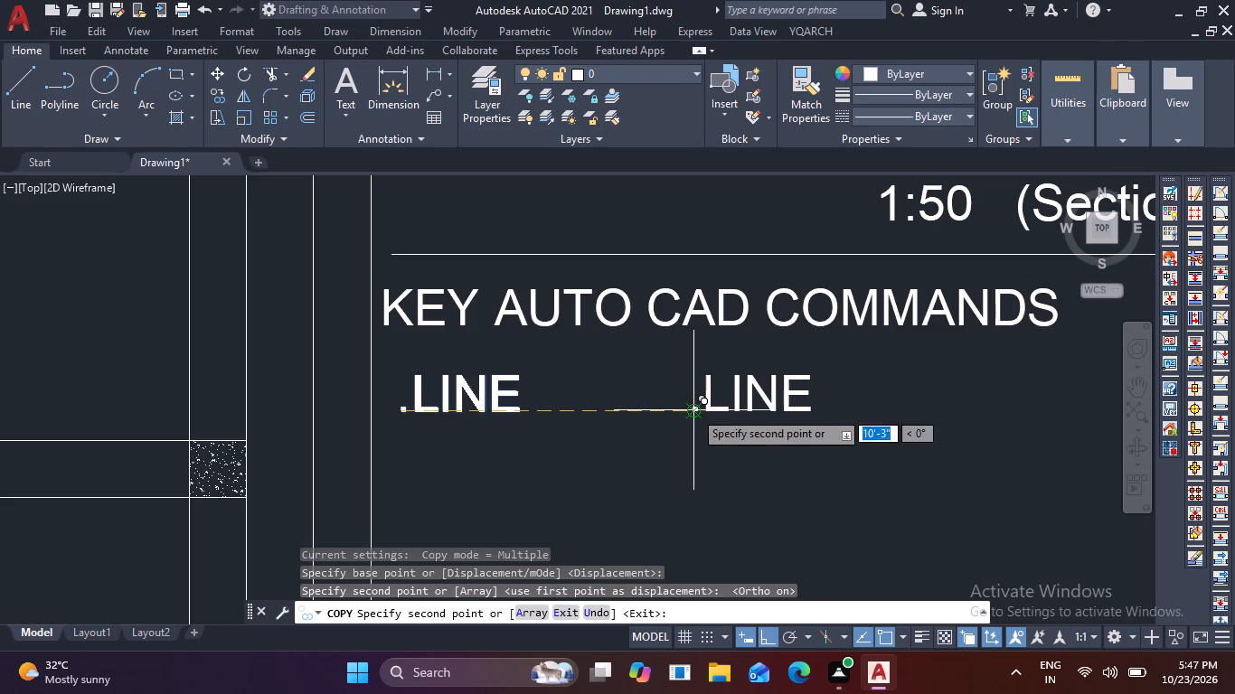
middle_click_drag(851, 399, 502, 380)
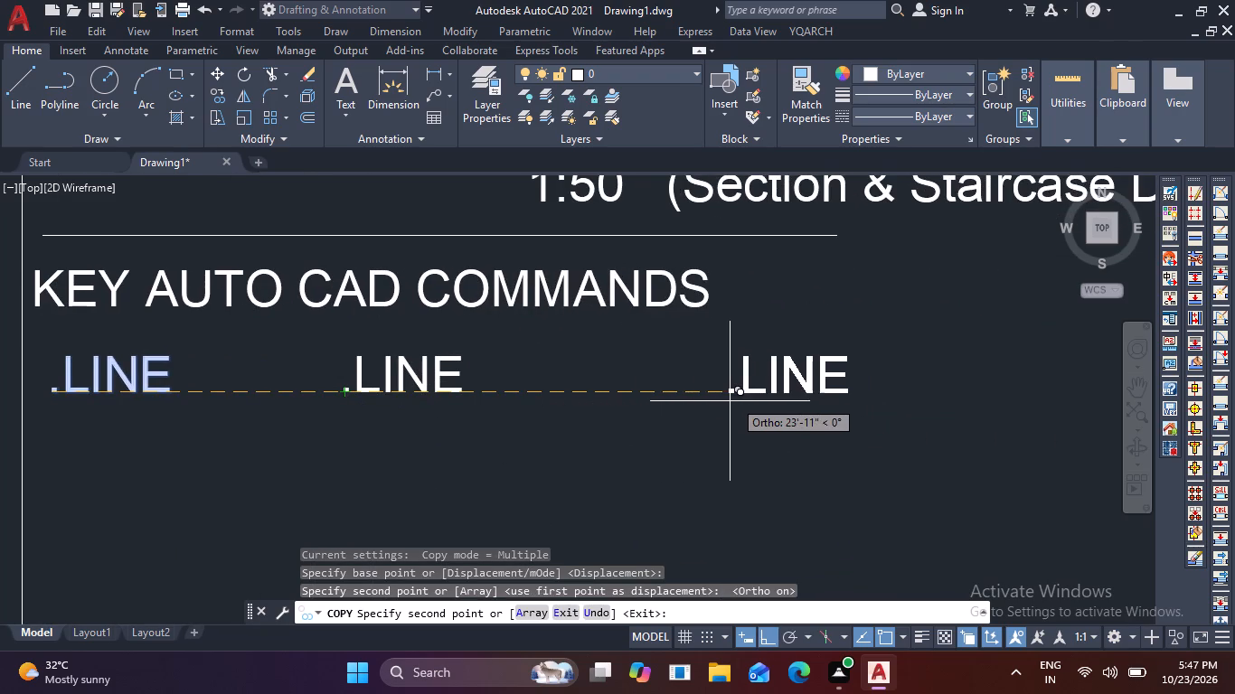
left_click(734, 399)
Copy the first .LINE text straight down twice, about 2'-7" and 5'-5" below it, and end the copy.
scroll(552, 441, "down", 1)
middle_click_drag(514, 456, 646, 368)
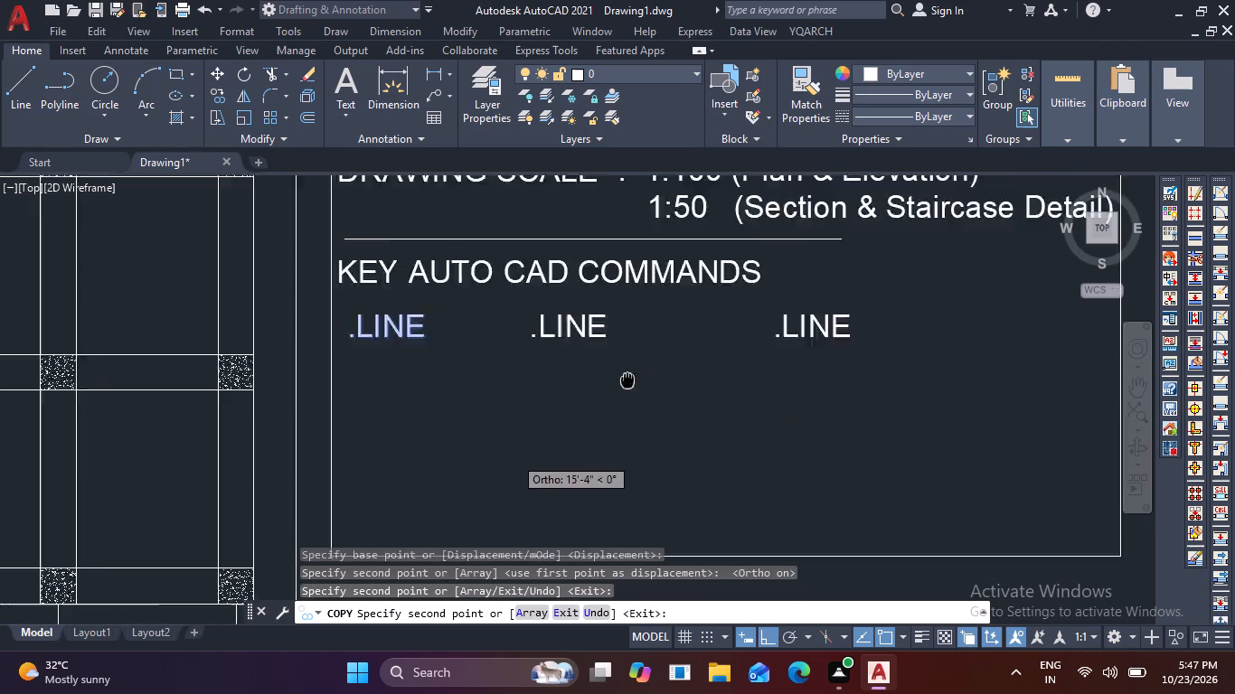
middle_click_drag(646, 368, 675, 353)
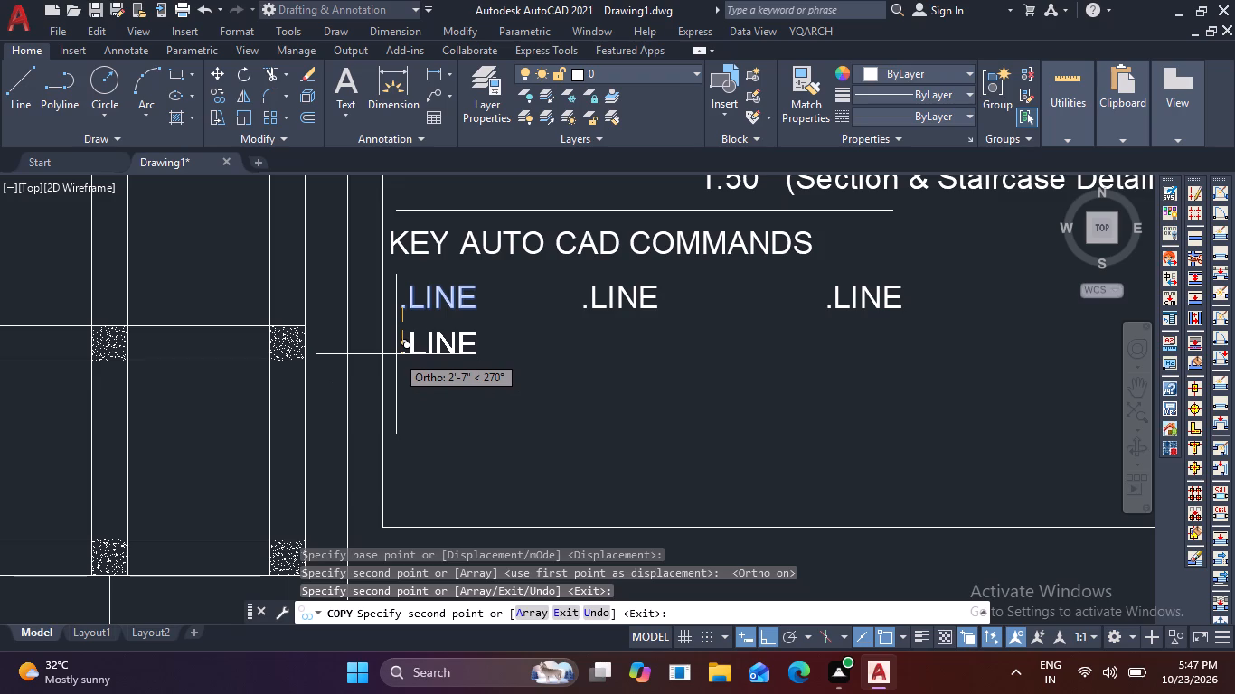
left_click(396, 355)
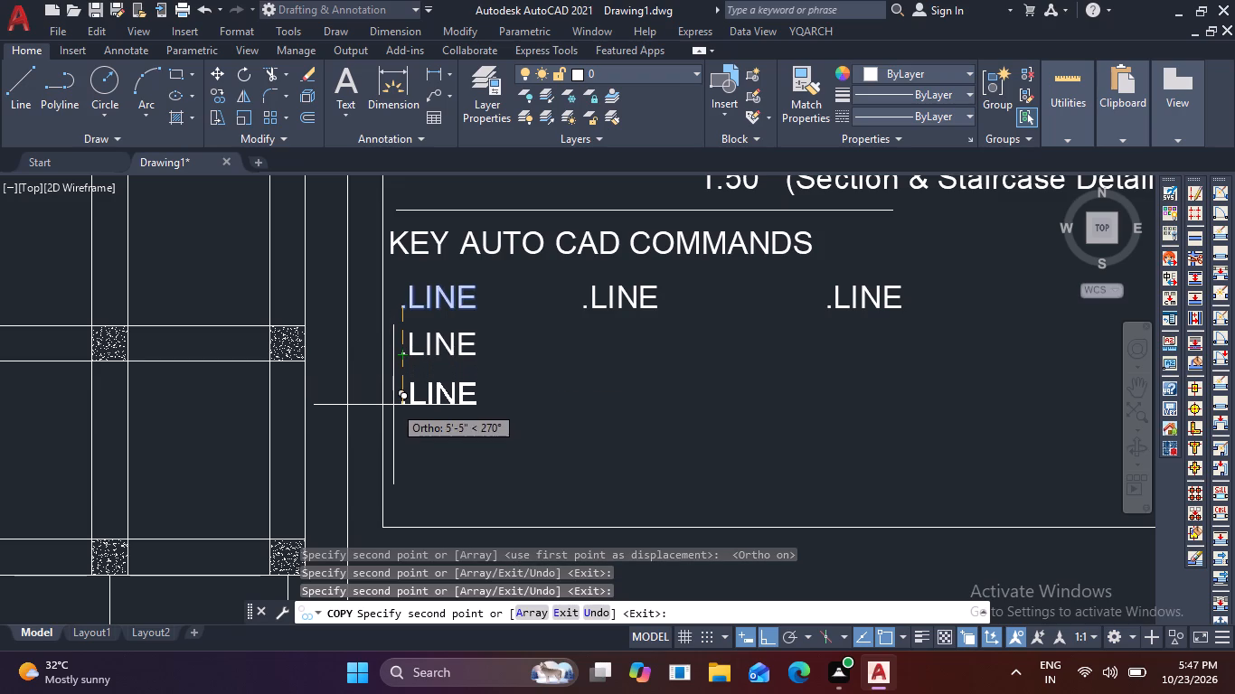
left_click(393, 405)
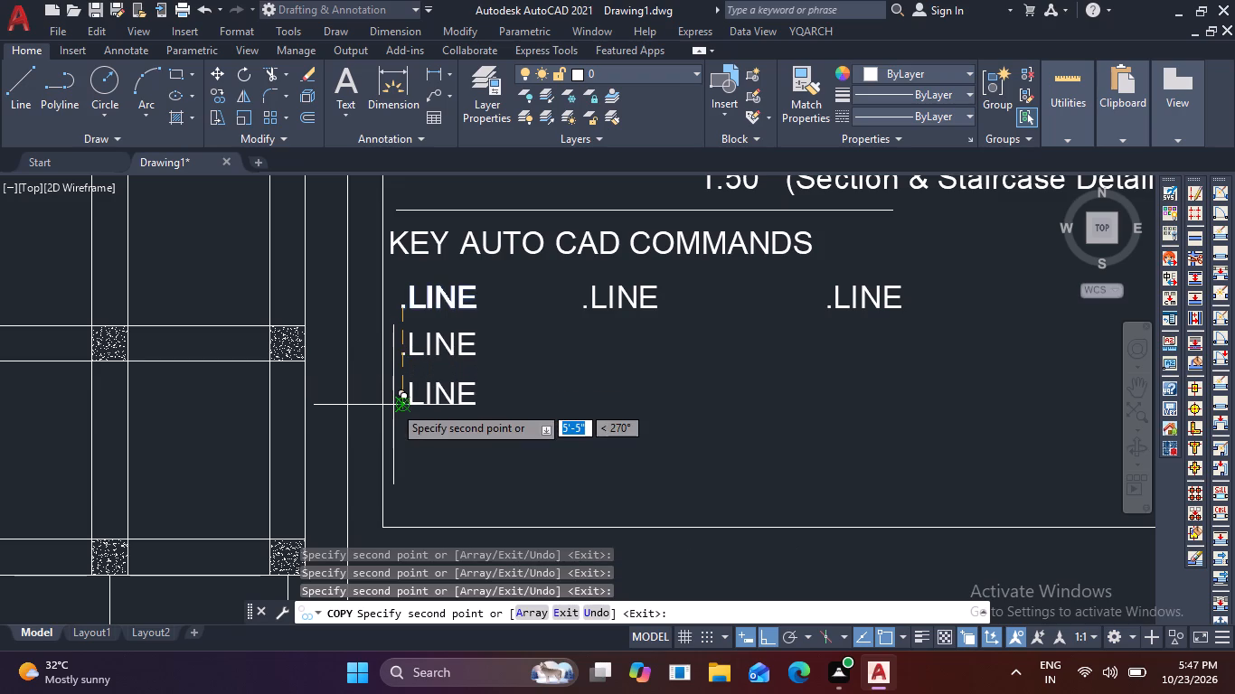
key("Escape")
Copy the two lower .LINE entries of the first column into the second and third columns, completing a three-by-three grid.
left_click(450, 415)
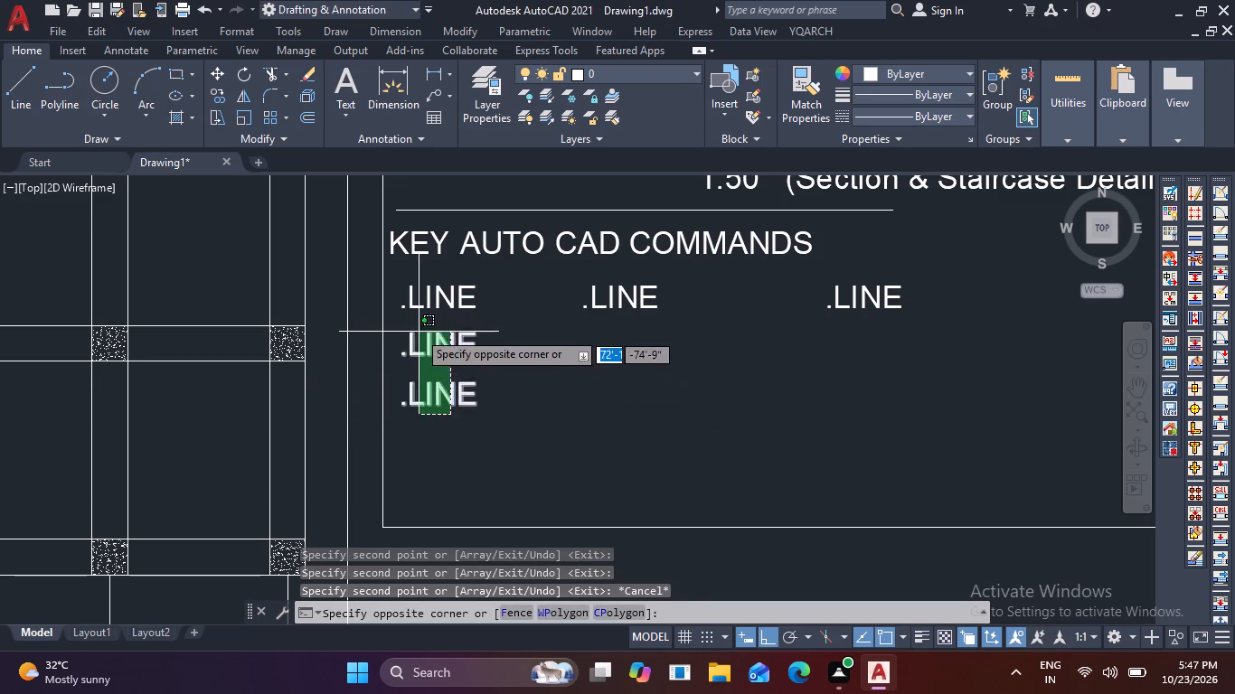
left_click(417, 329)
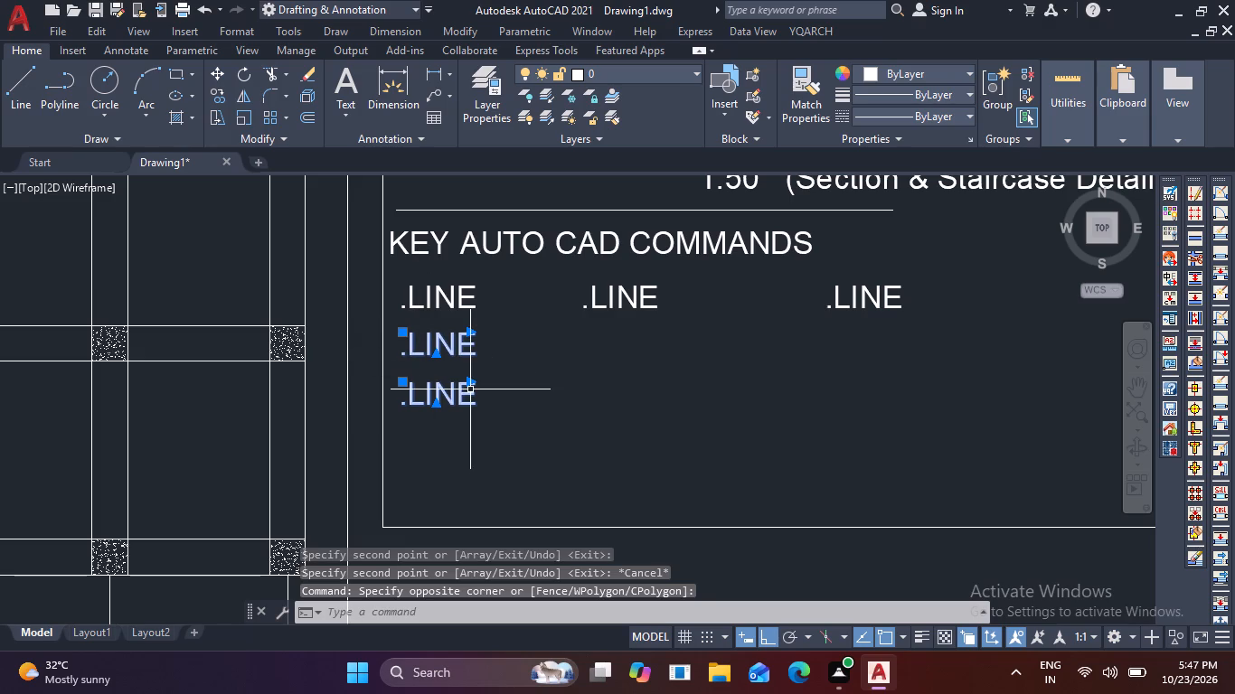
type("CO")
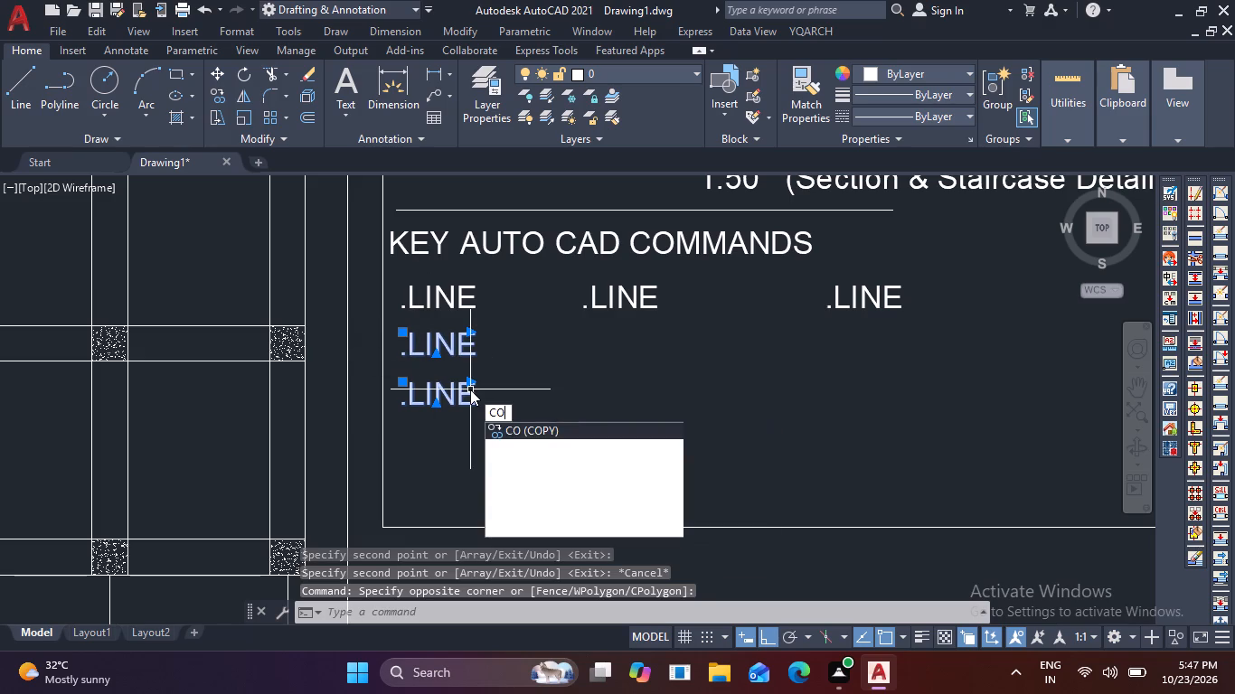
key("space")
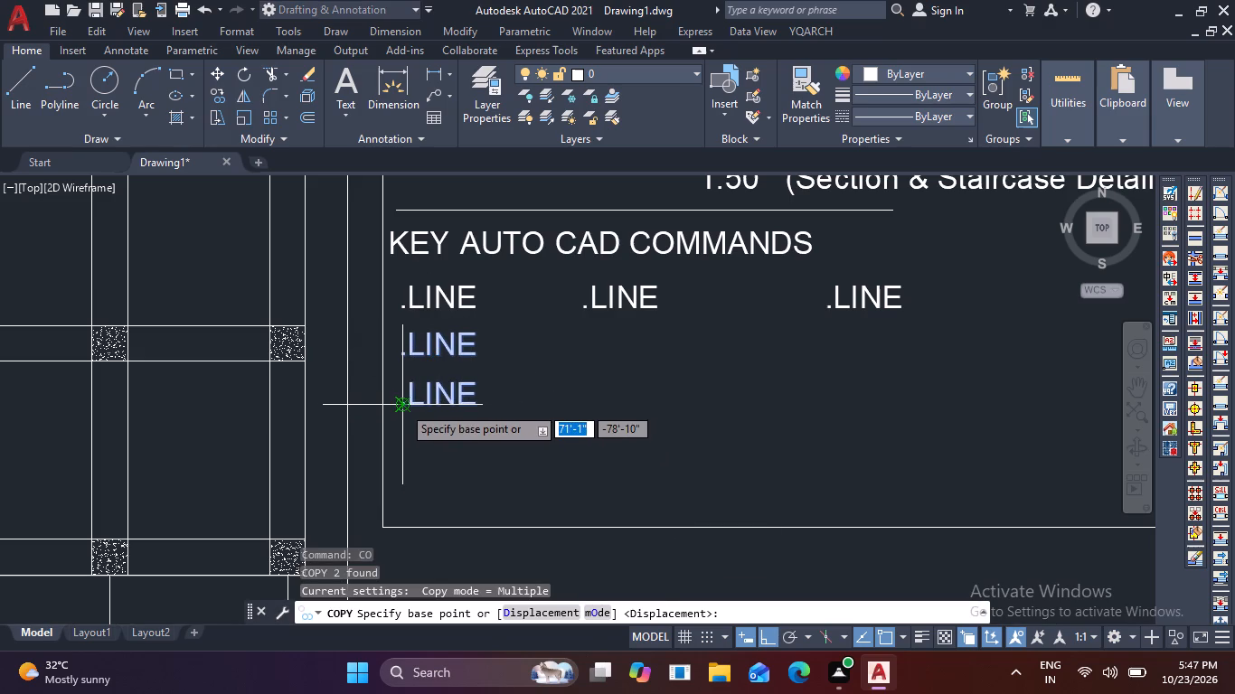
left_click(402, 406)
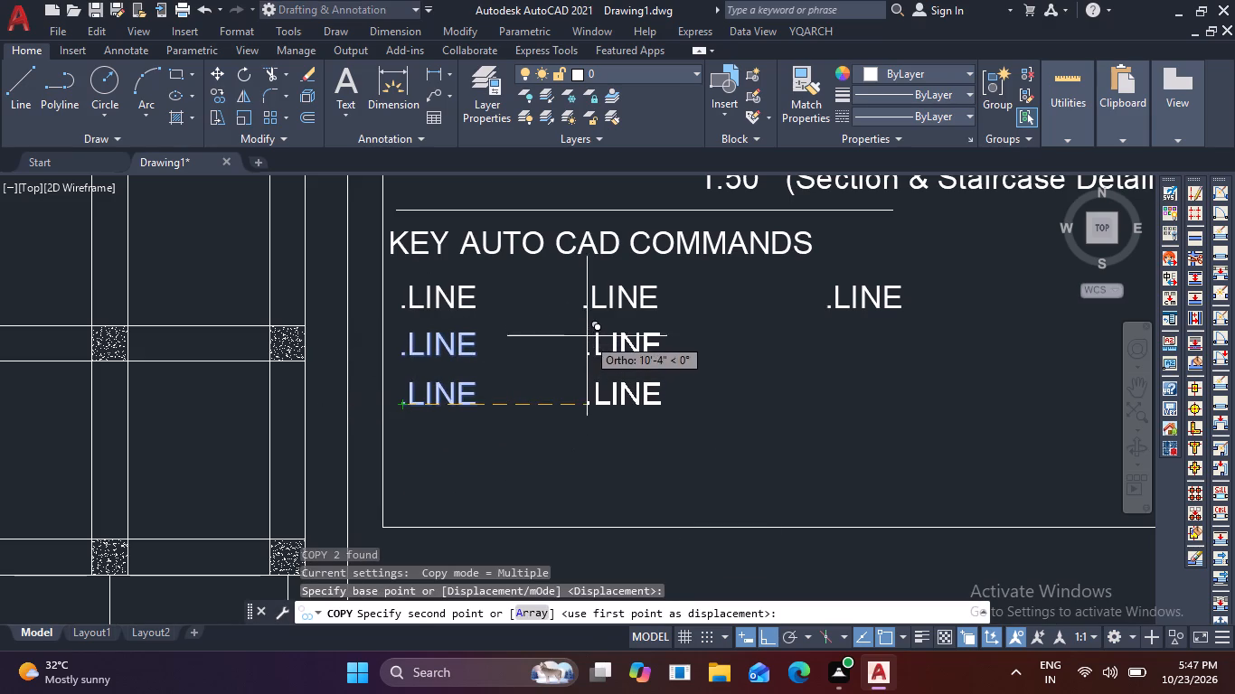
left_click(586, 405)
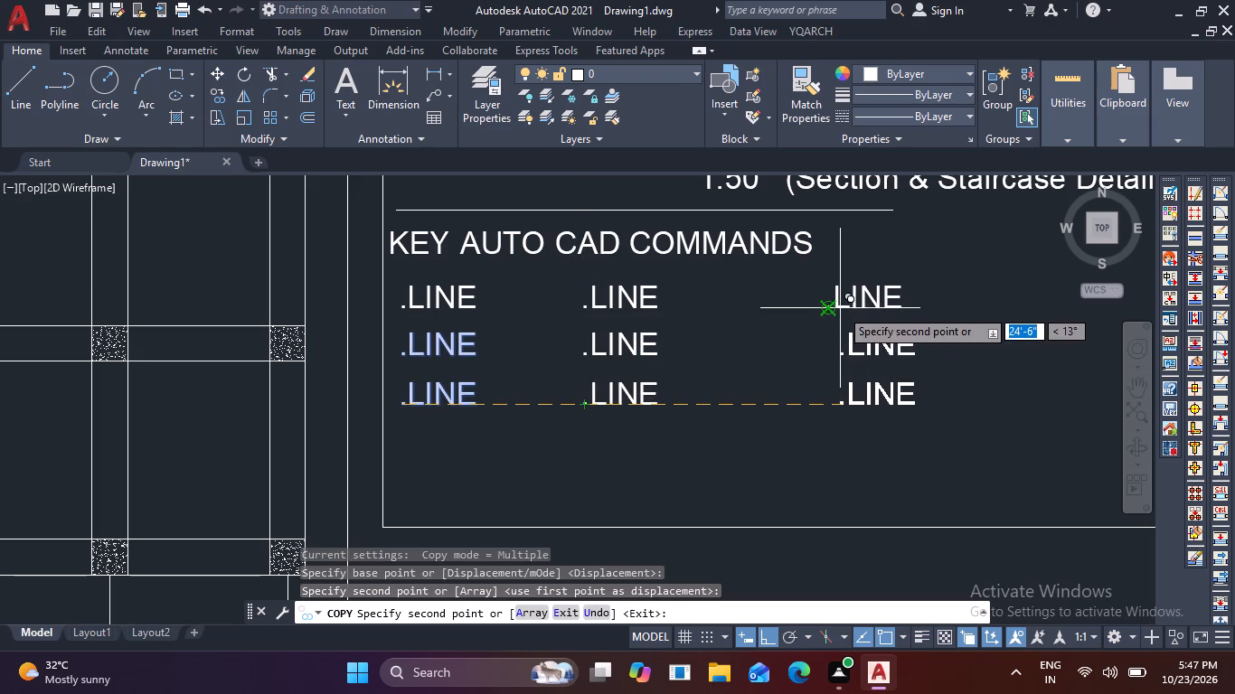
left_click(823, 408)
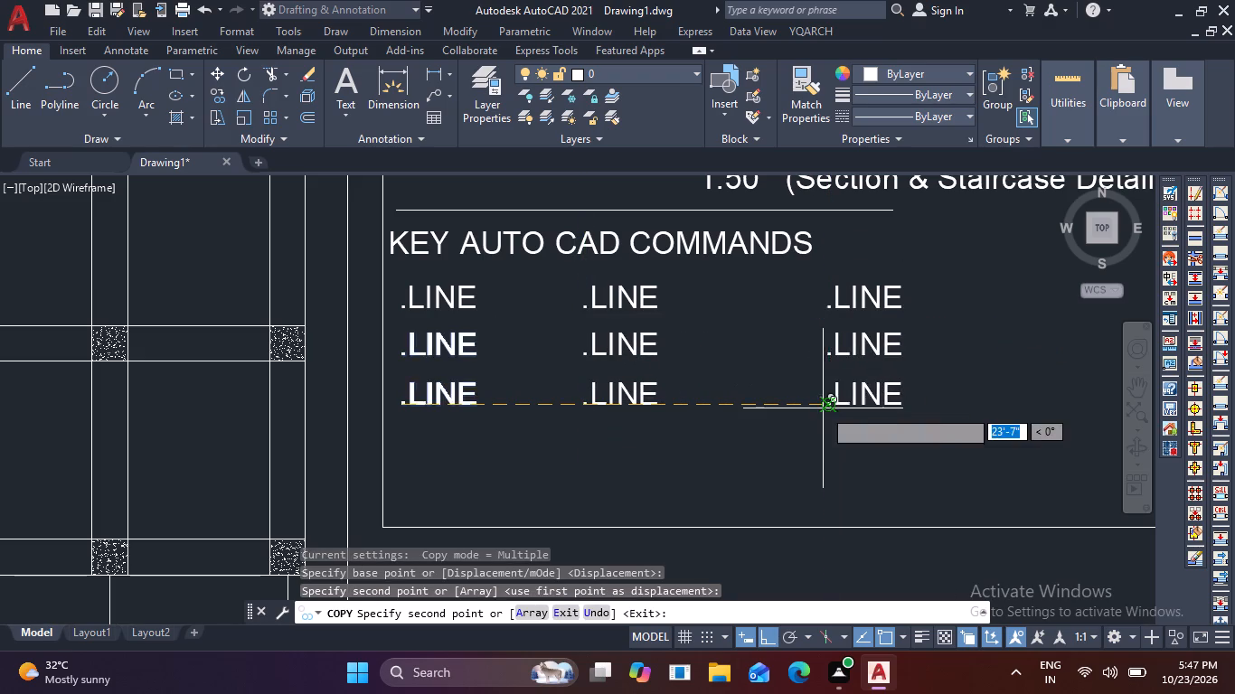
key("Escape")
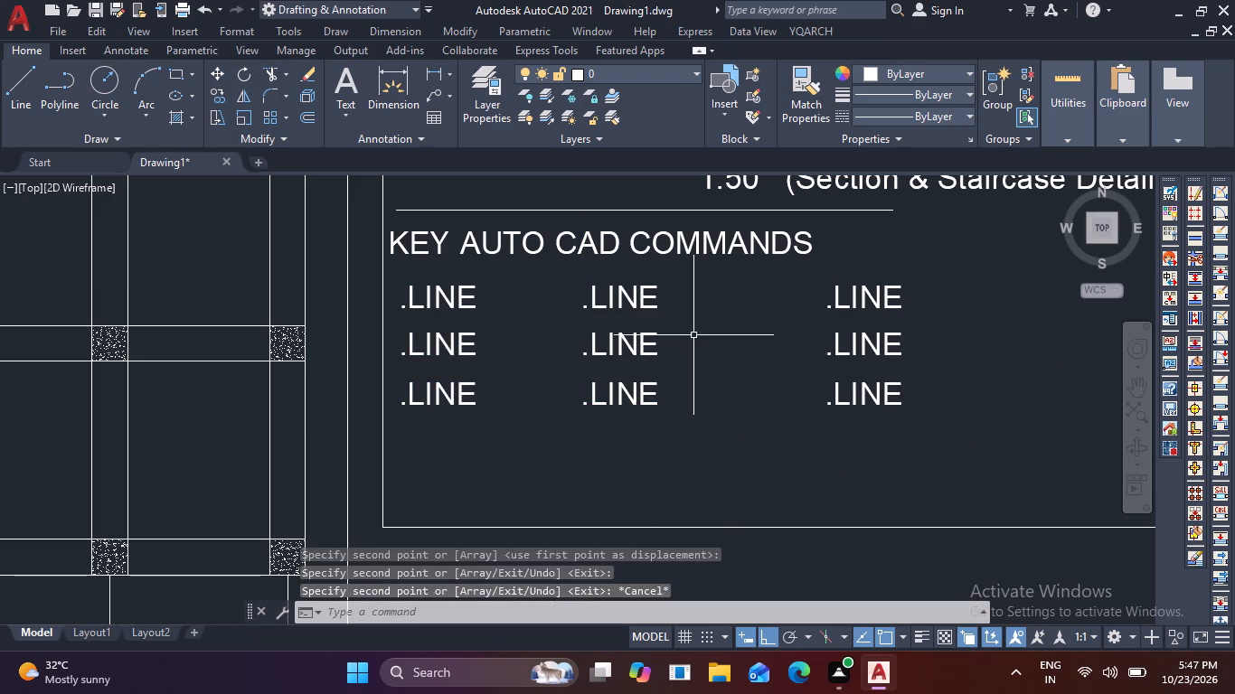
Replace the first-row, second-column .LINE entry with .EXTEND and finish the text edit.
left_click(638, 292)
double_click(638, 292)
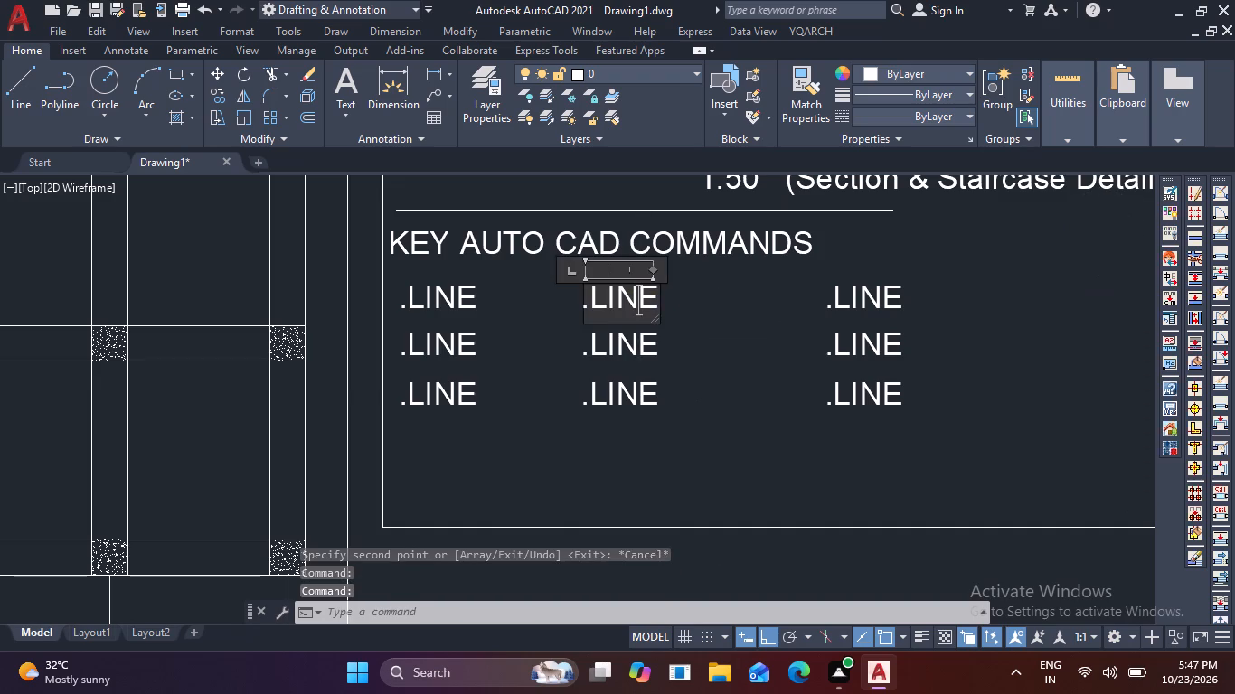
scroll(663, 299, "up", 1)
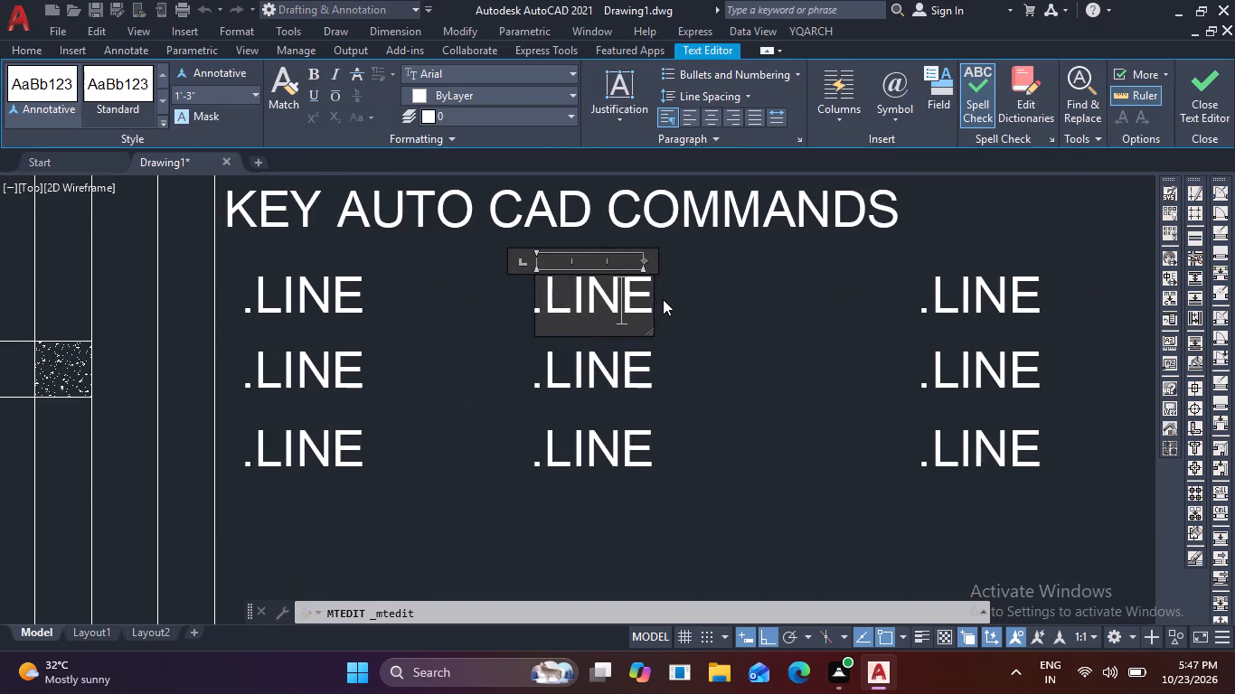
key("Right")
key("BackSpace")
key("BackSpace")
key("BackSpace")
key("BackSpace")
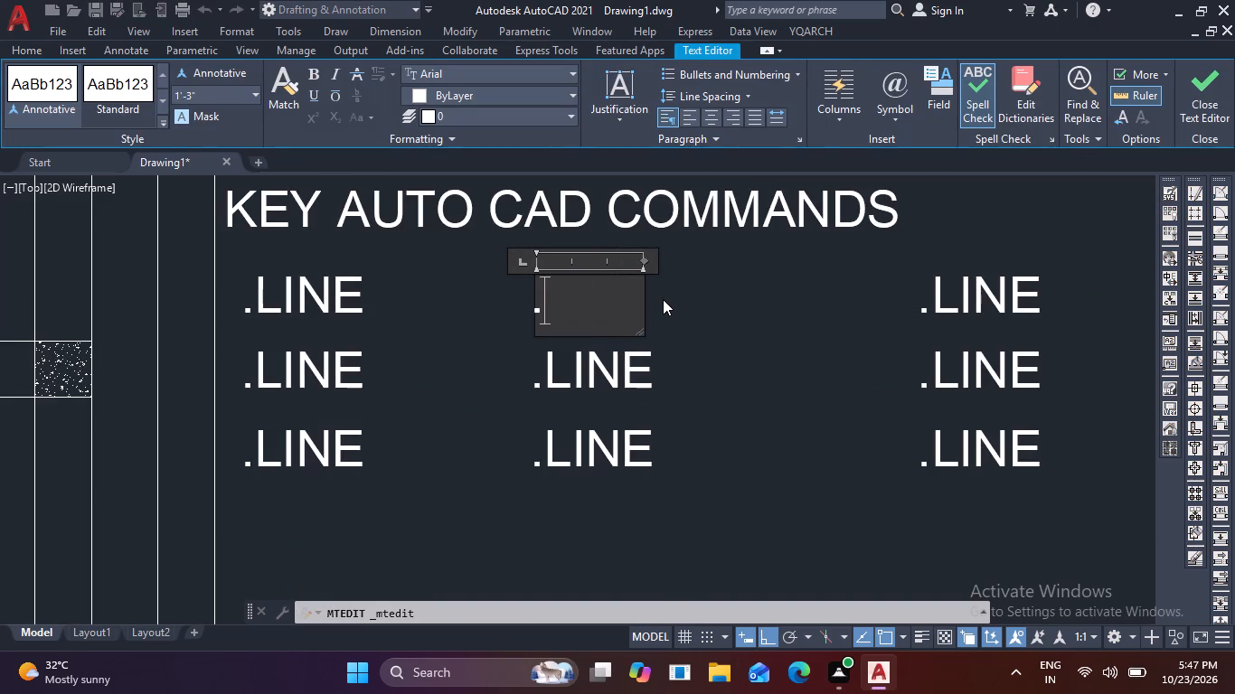
key("e")
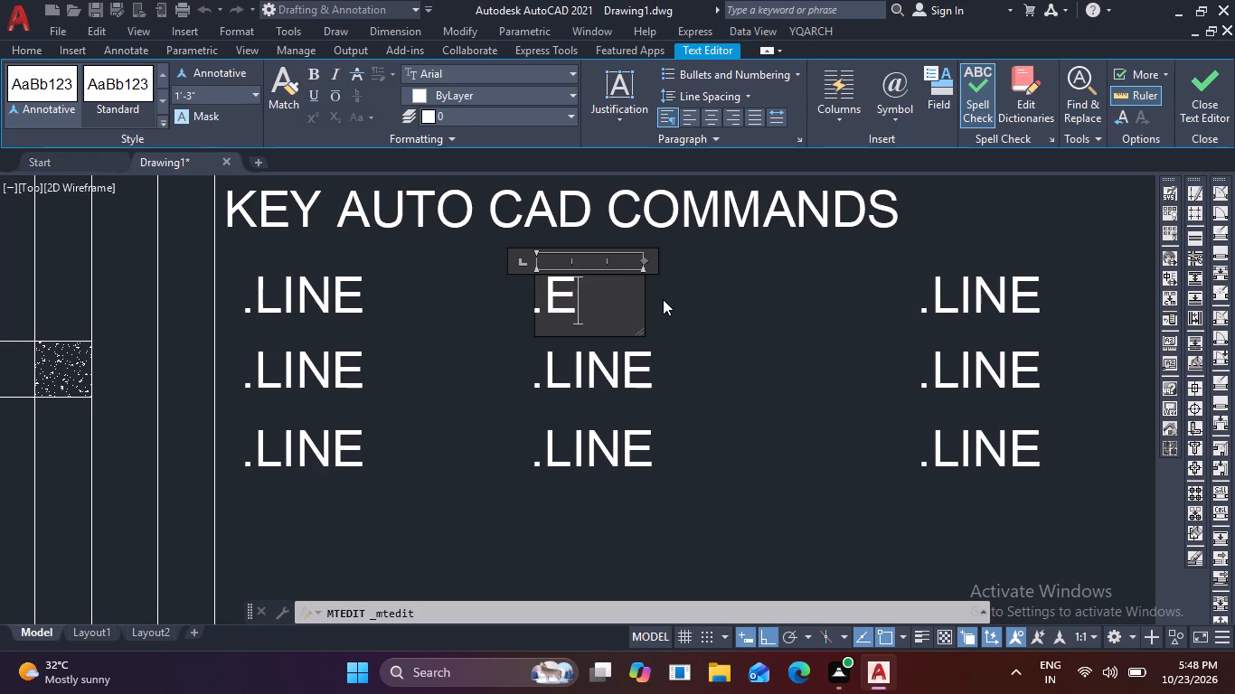
key("a")
key("BackSpace")
type("XA")
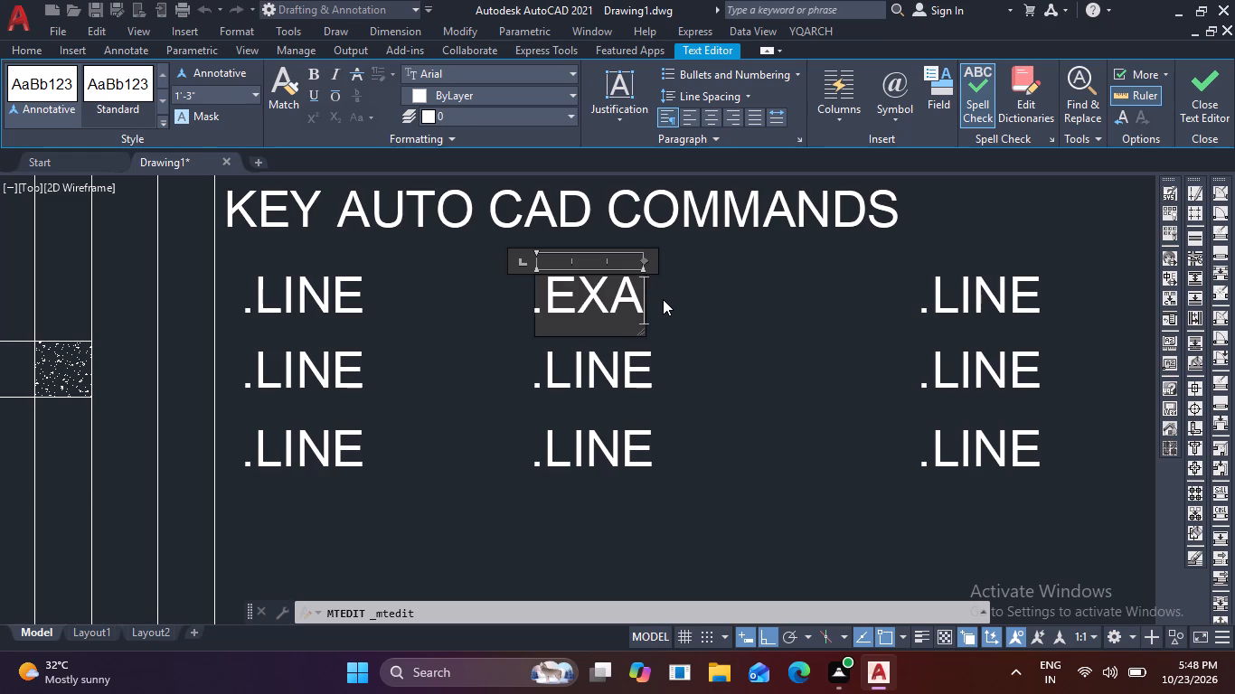
key("BackSpace")
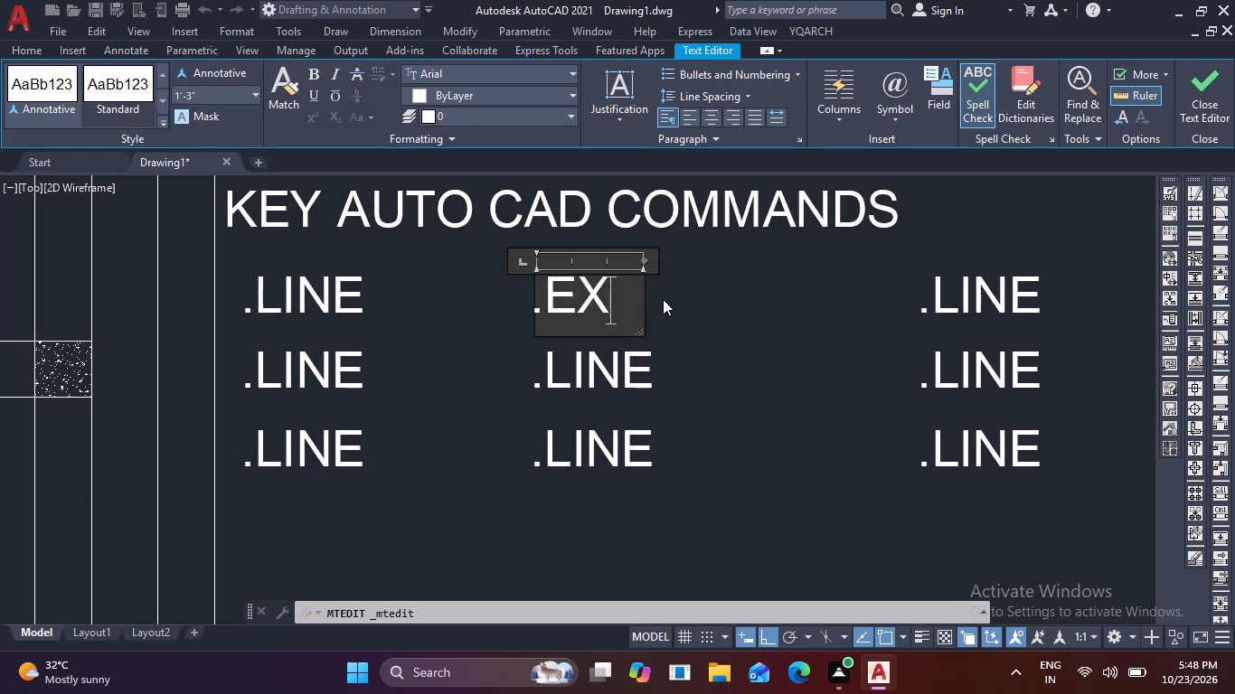
type("TE")
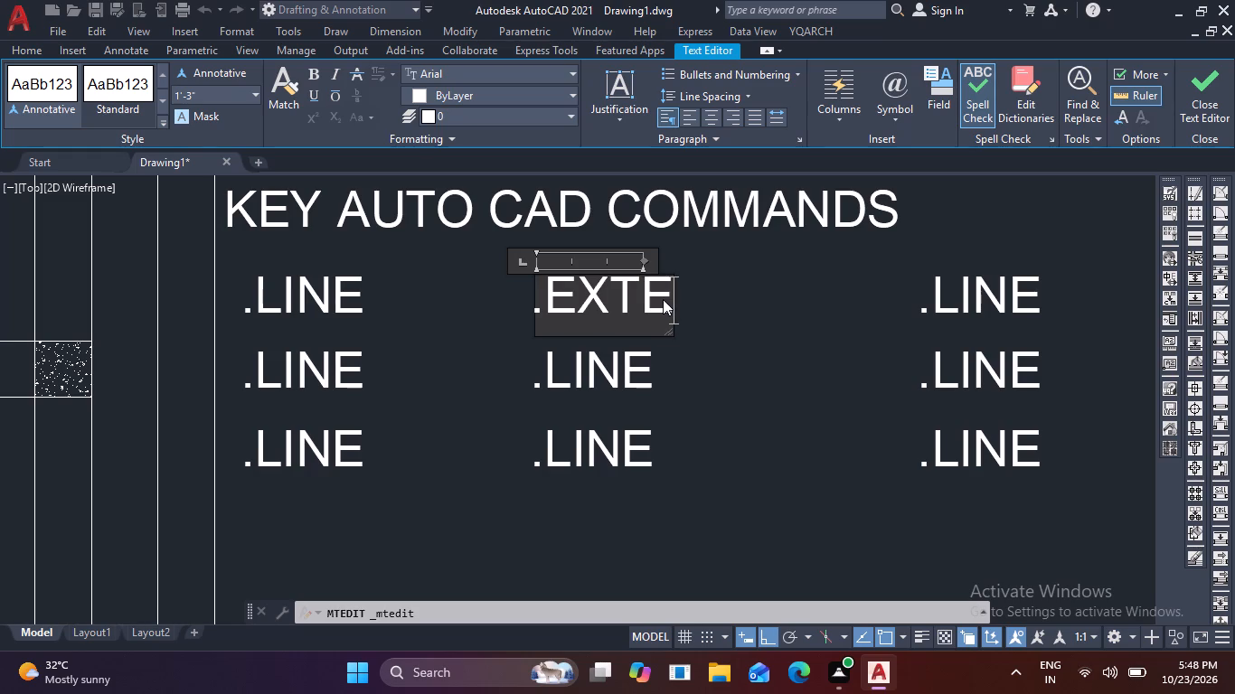
type("ND")
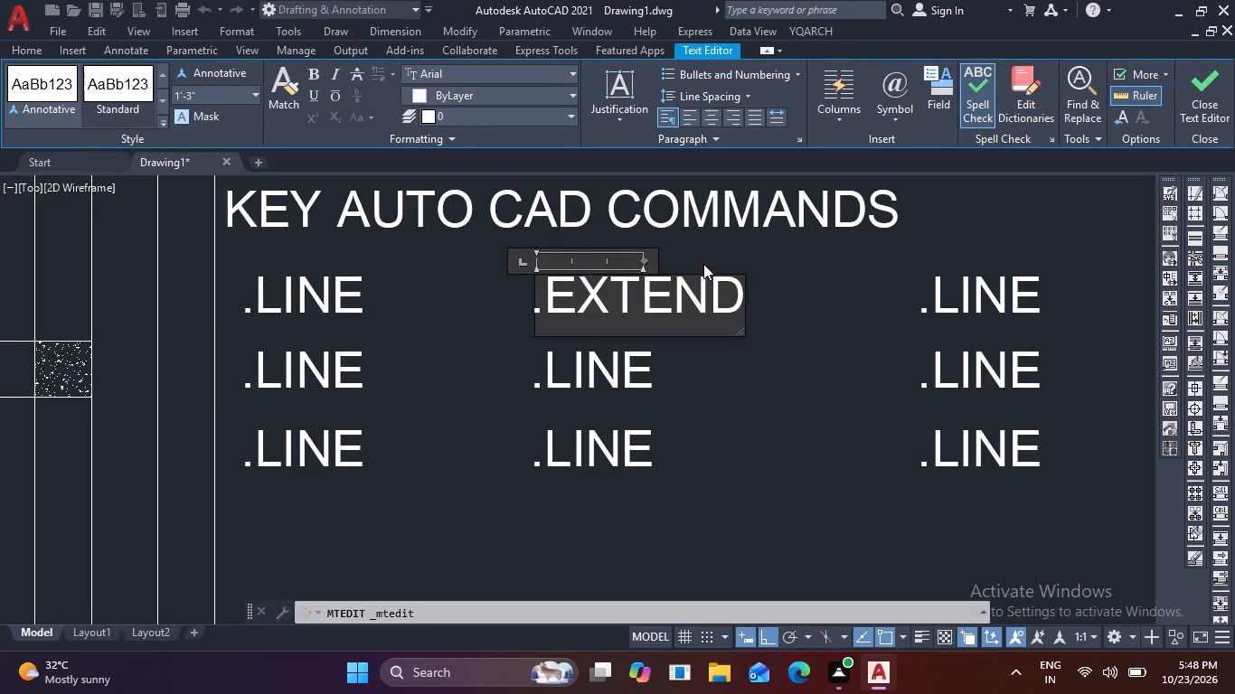
left_click(803, 248)
Replace the first-row, third-column .LINE entry with .DIM and finish the text edit.
middle_click_drag(879, 334, 762, 334)
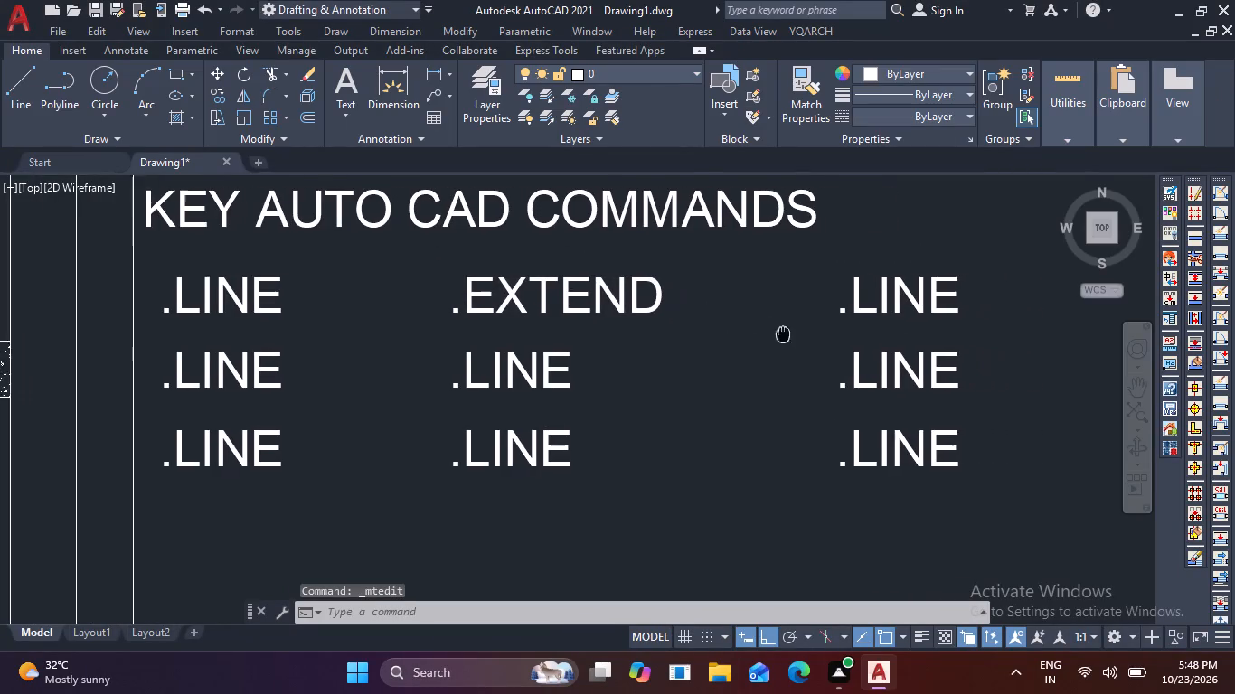
middle_click_drag(762, 334, 698, 335)
double_click(806, 309)
left_click(803, 295)
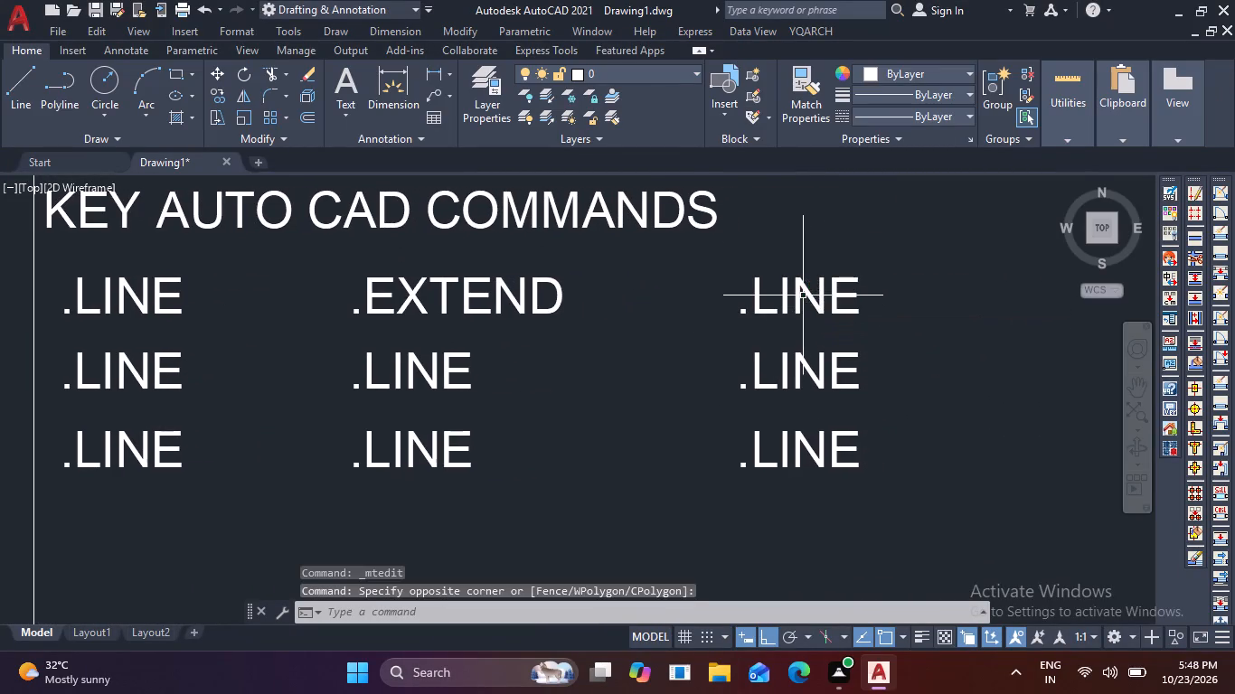
double_click(803, 287)
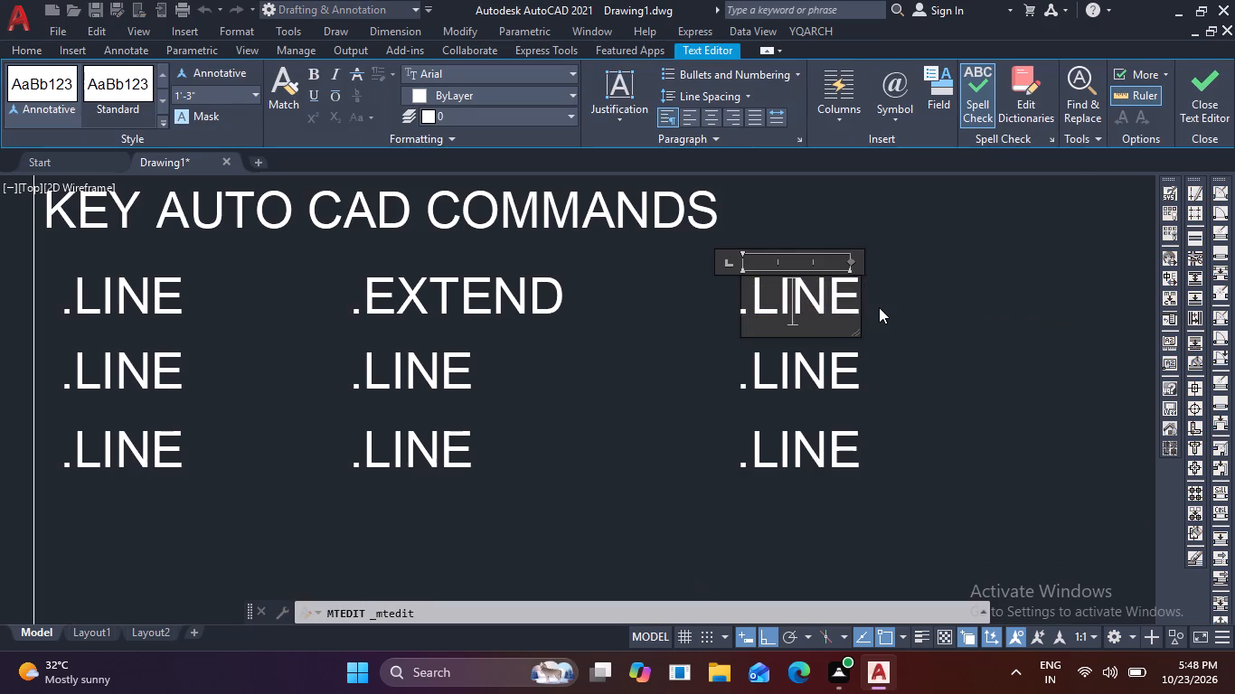
key("Right")
key("Right")
key("BackSpace")
key("BackSpace")
key("BackSpace")
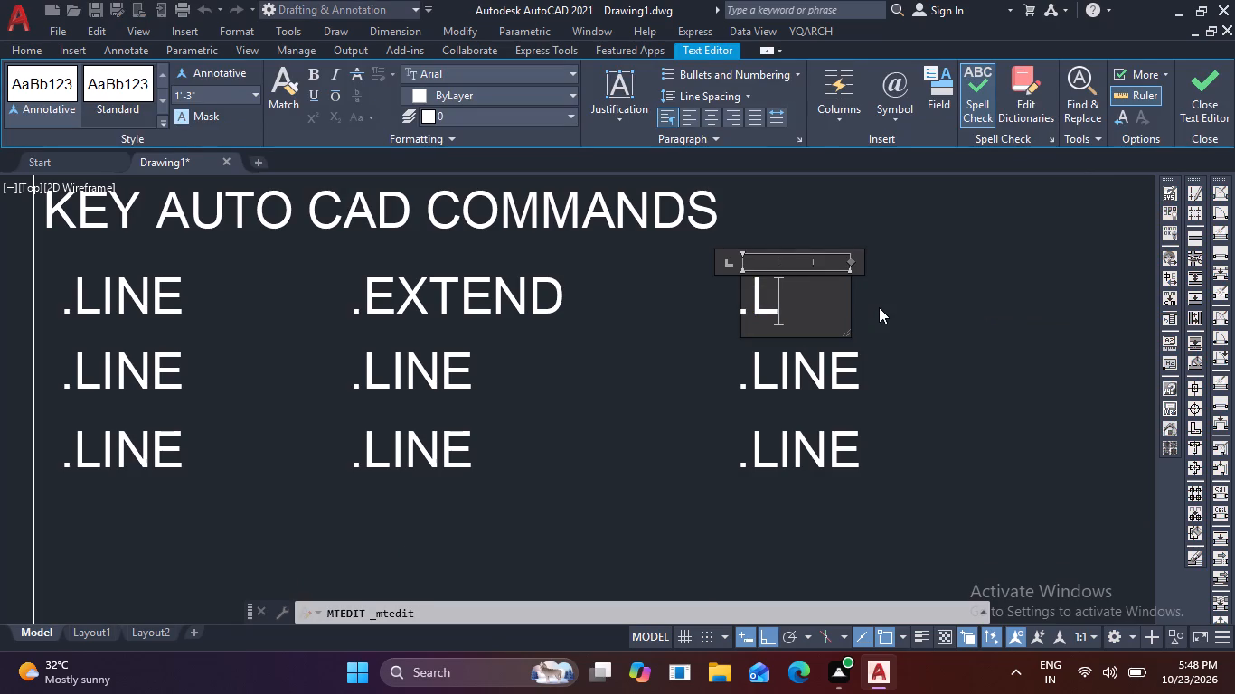
key("BackSpace")
type("DIM")
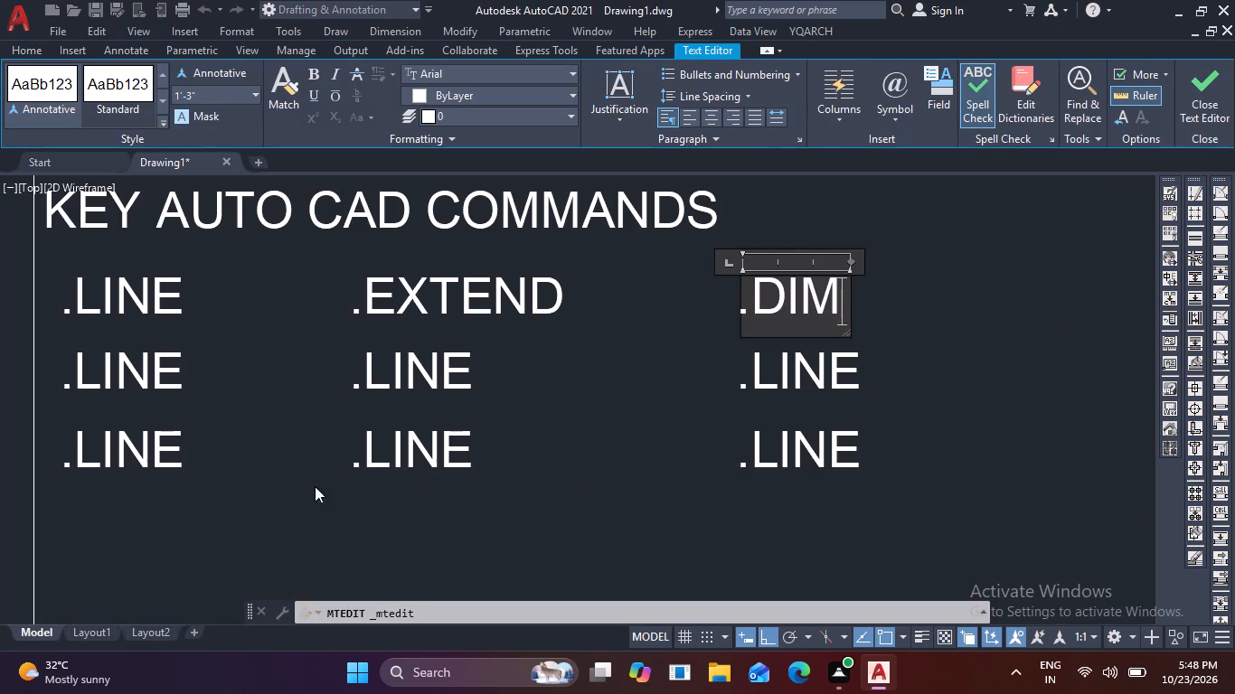
left_click(149, 369)
Replace the second-row, first-column .LINE entry with .OFFSET and finish the text edit.
triple_click(156, 369)
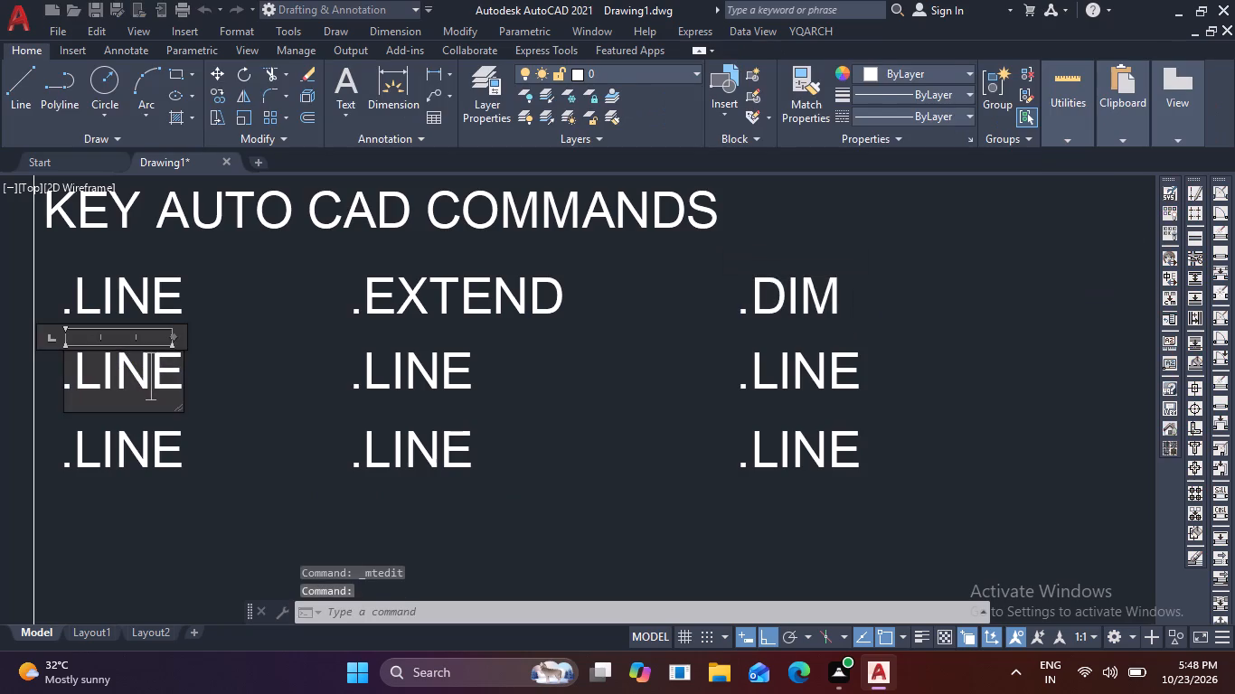
key("Right")
key("BackSpace")
key("BackSpace")
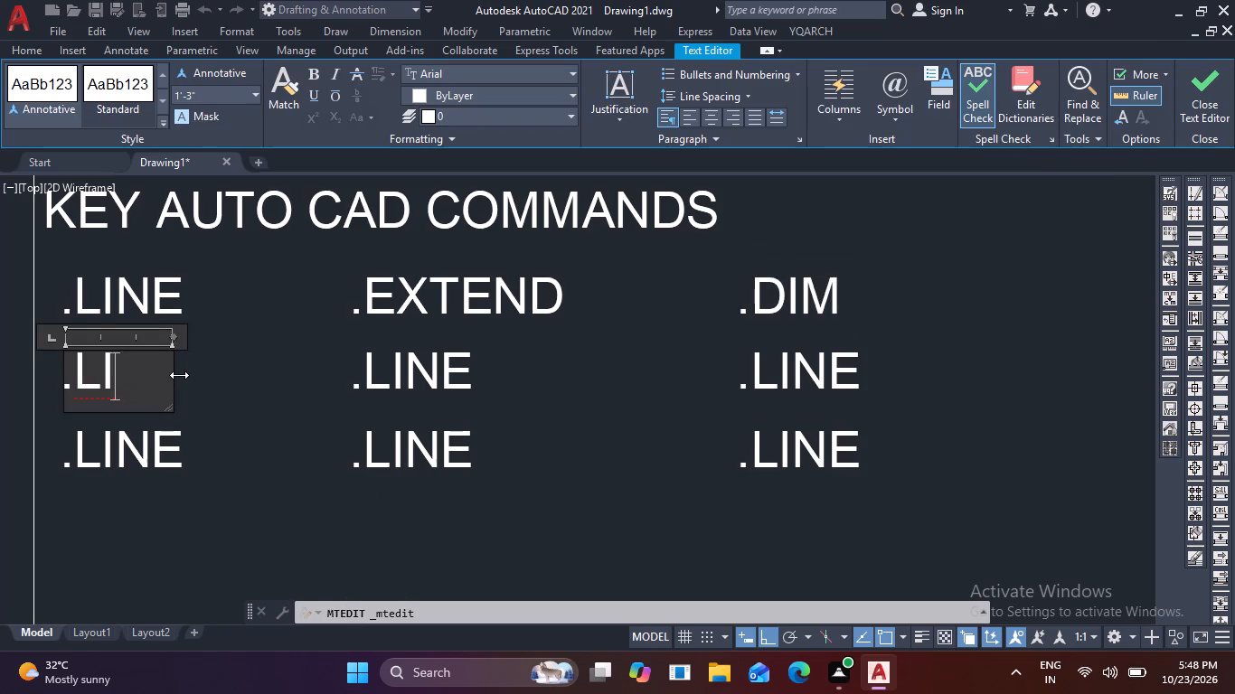
key("BackSpace")
key("BackSpace")
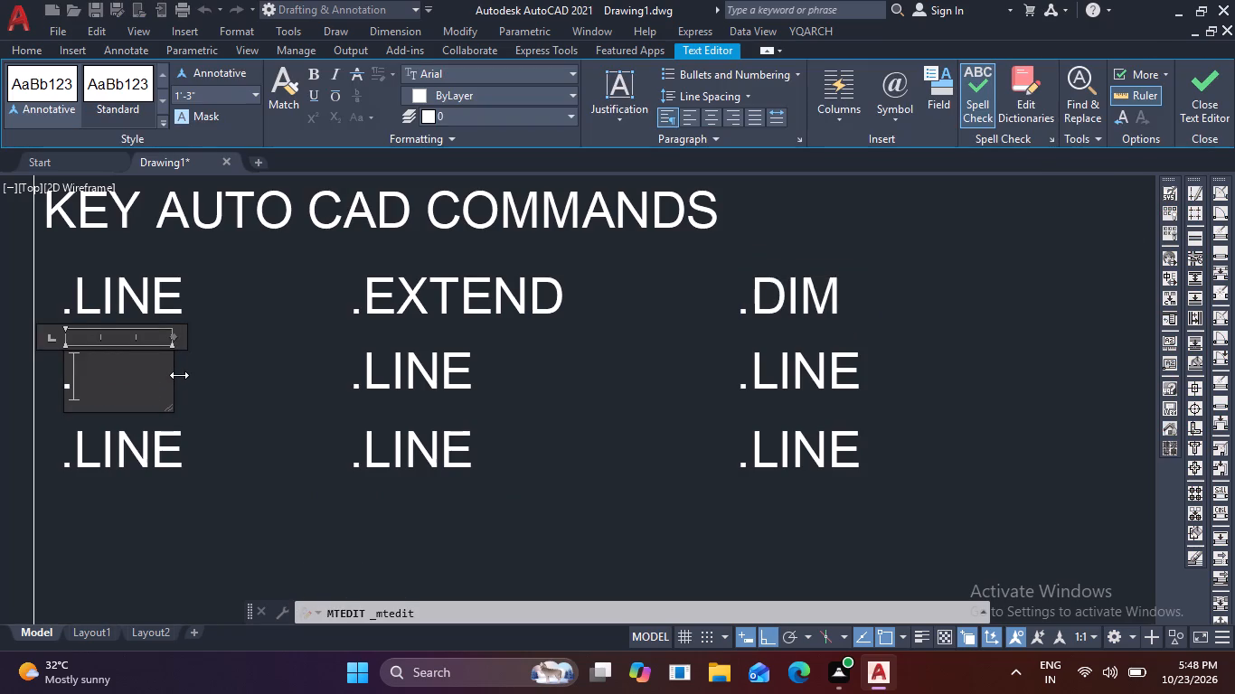
type("OFF")
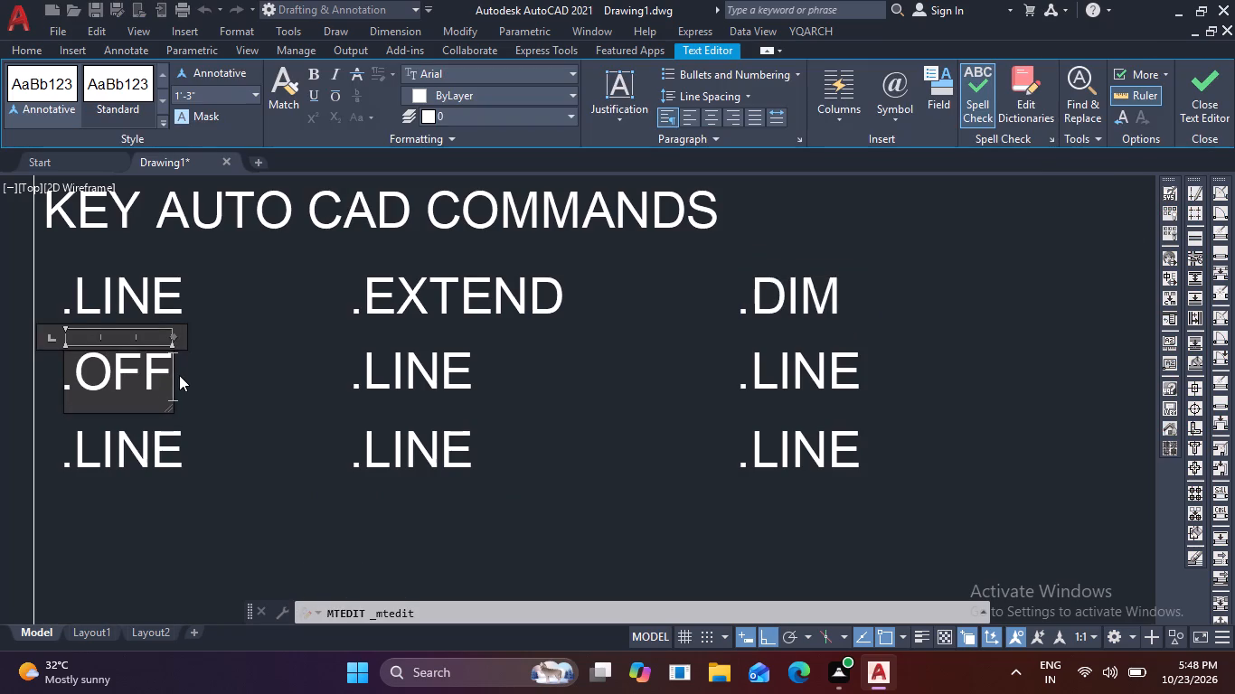
type("SET")
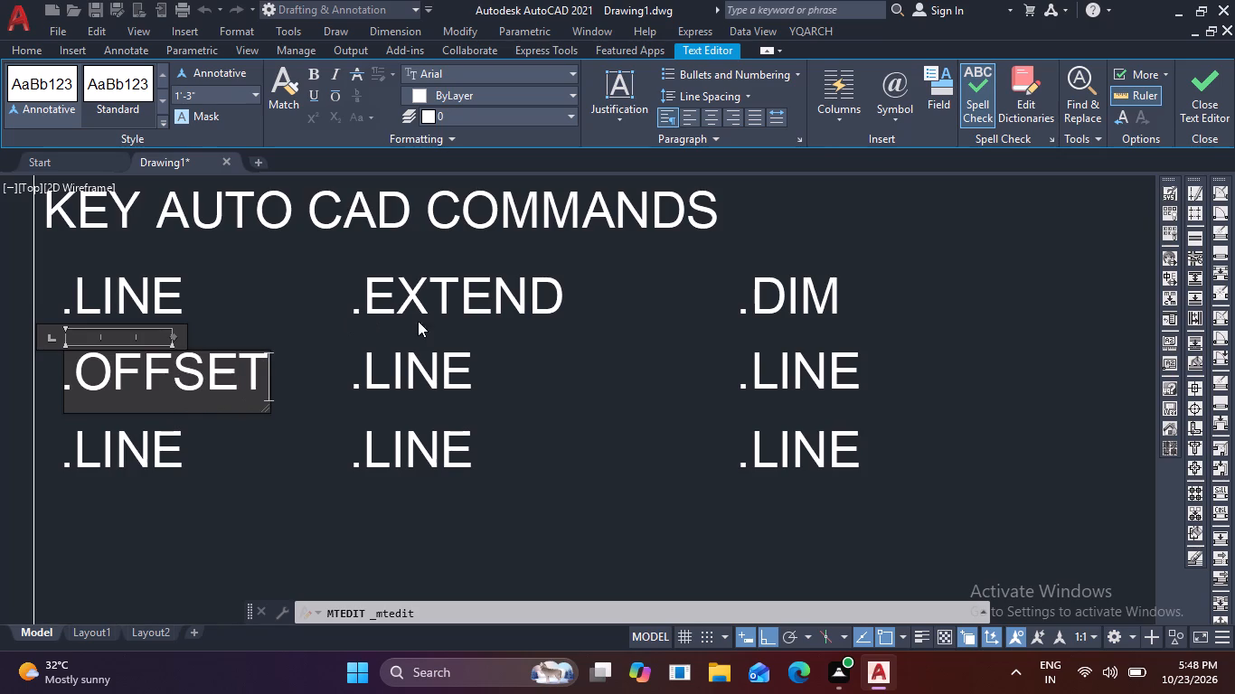
left_click(432, 377)
Replace the second-row, second-column .LINE entry with .COPY and finish the text edit.
double_click(465, 367)
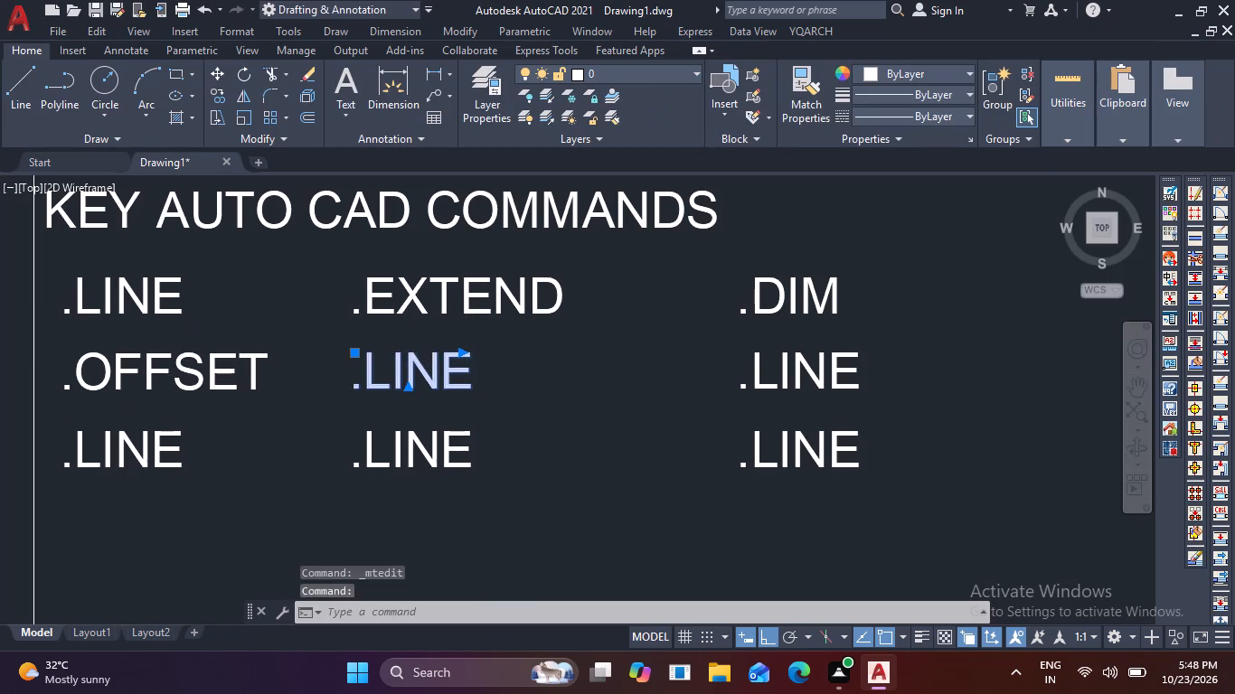
key("BackSpace")
key("BackSpace")
key("BackSpace")
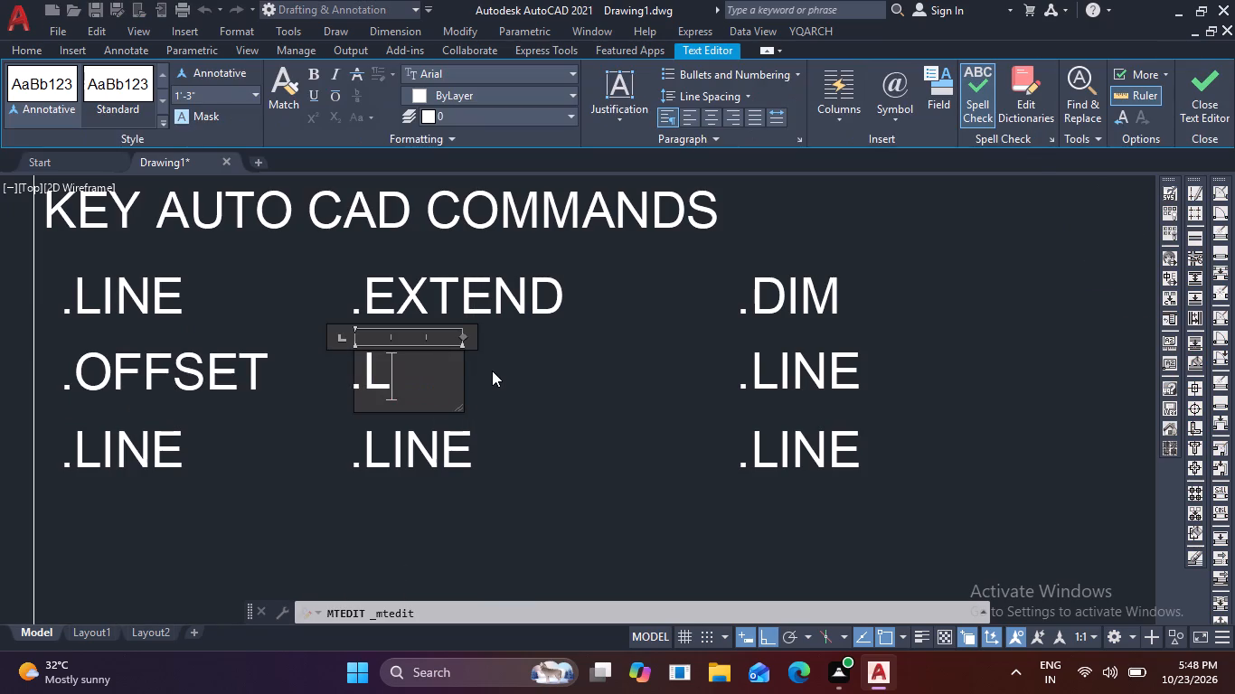
key("BackSpace")
type("CO")
key("p")
key("y")
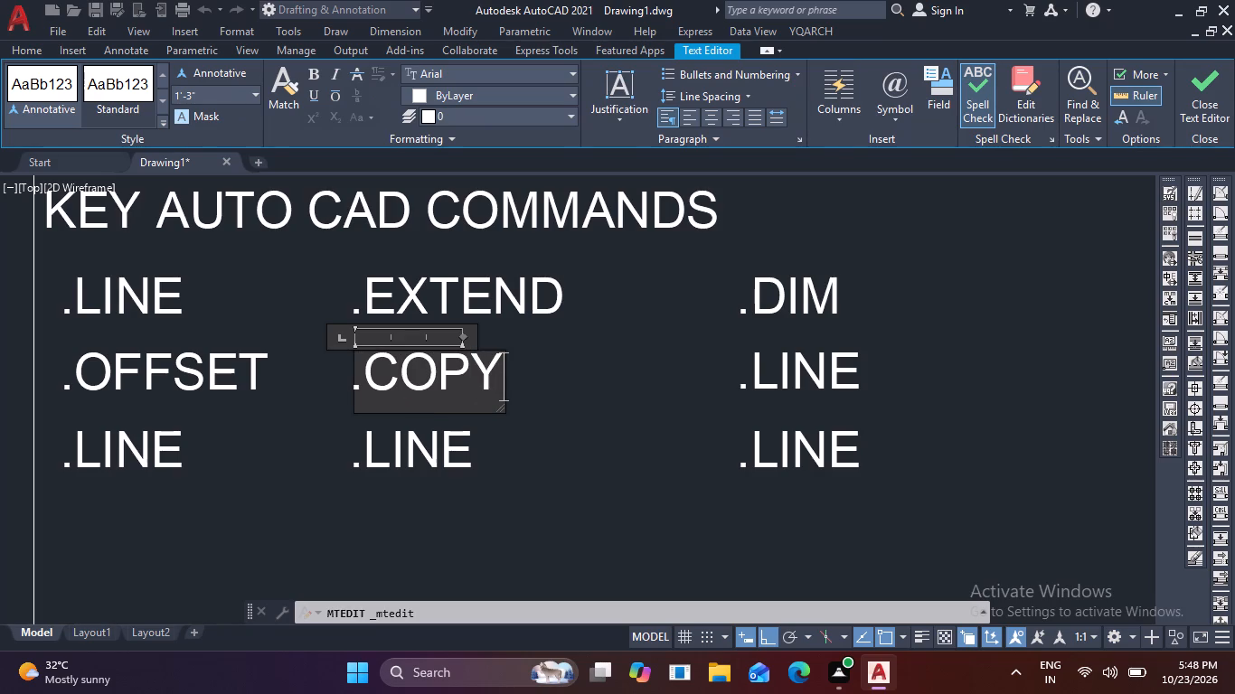
left_click(666, 365)
Replace the second-row, third-column .LINE entry with .HATCH and finish the text edit.
middle_click_drag(688, 453, 554, 455)
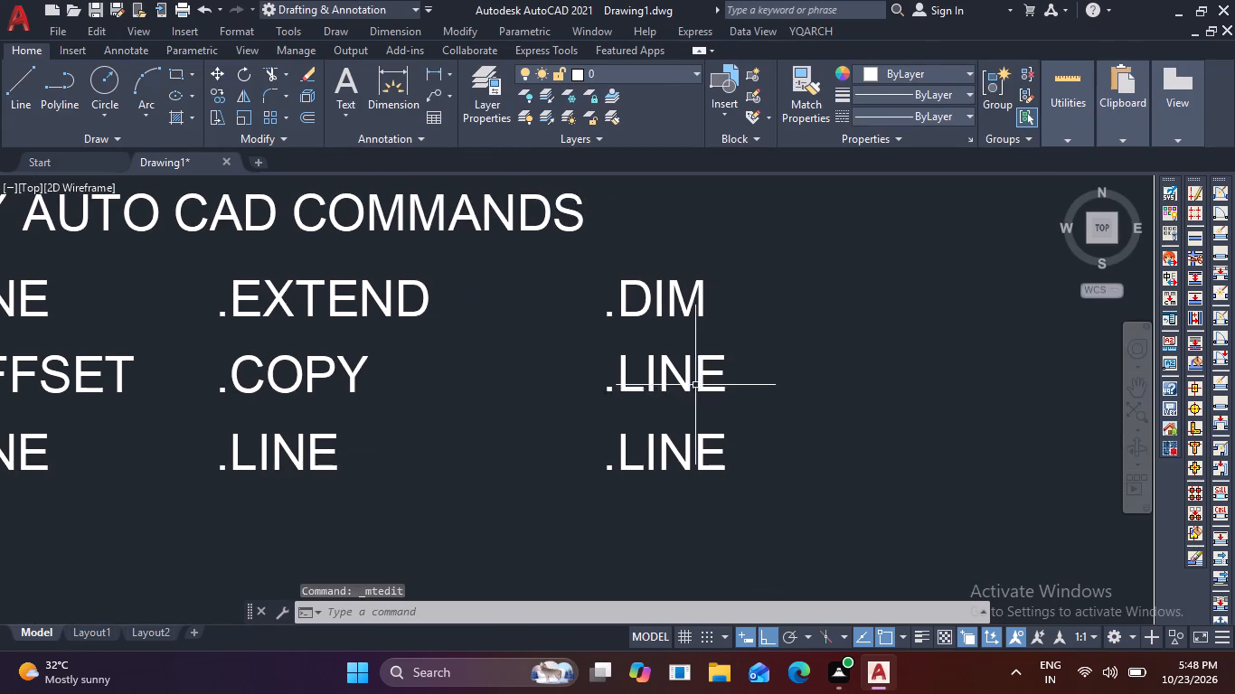
double_click(693, 383)
double_click(682, 376)
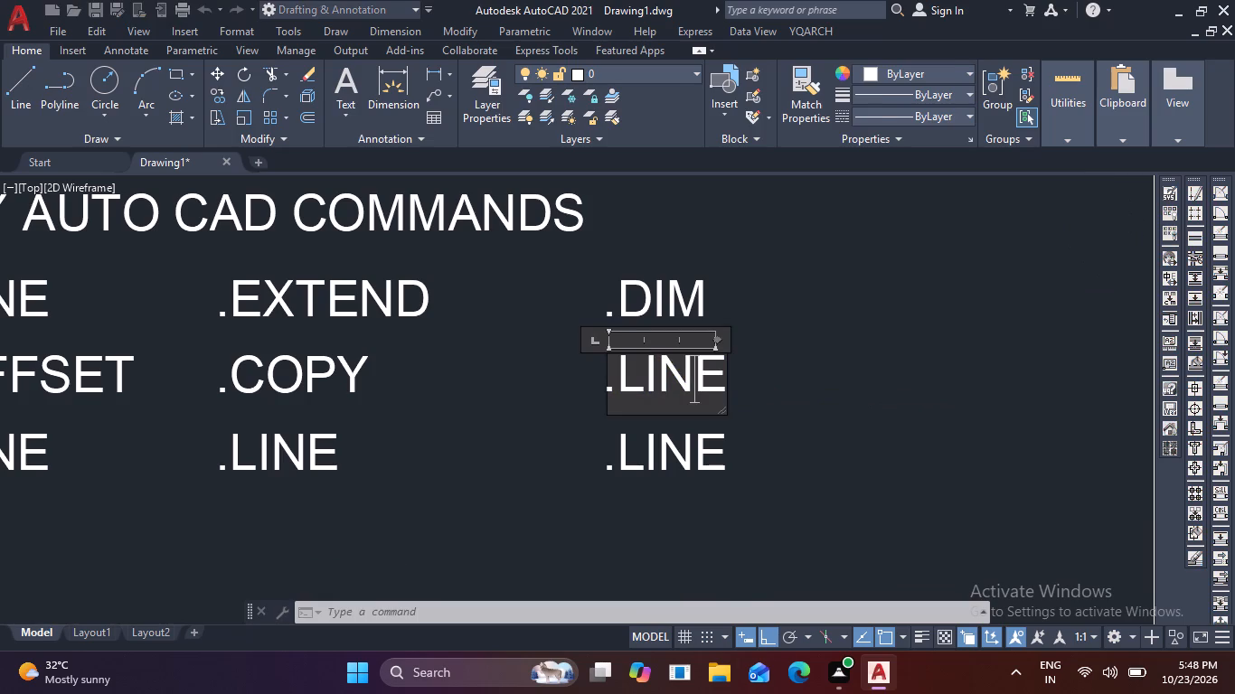
key("Right")
key("BackSpace")
key("BackSpace")
key("BackSpace")
key("BackSpace")
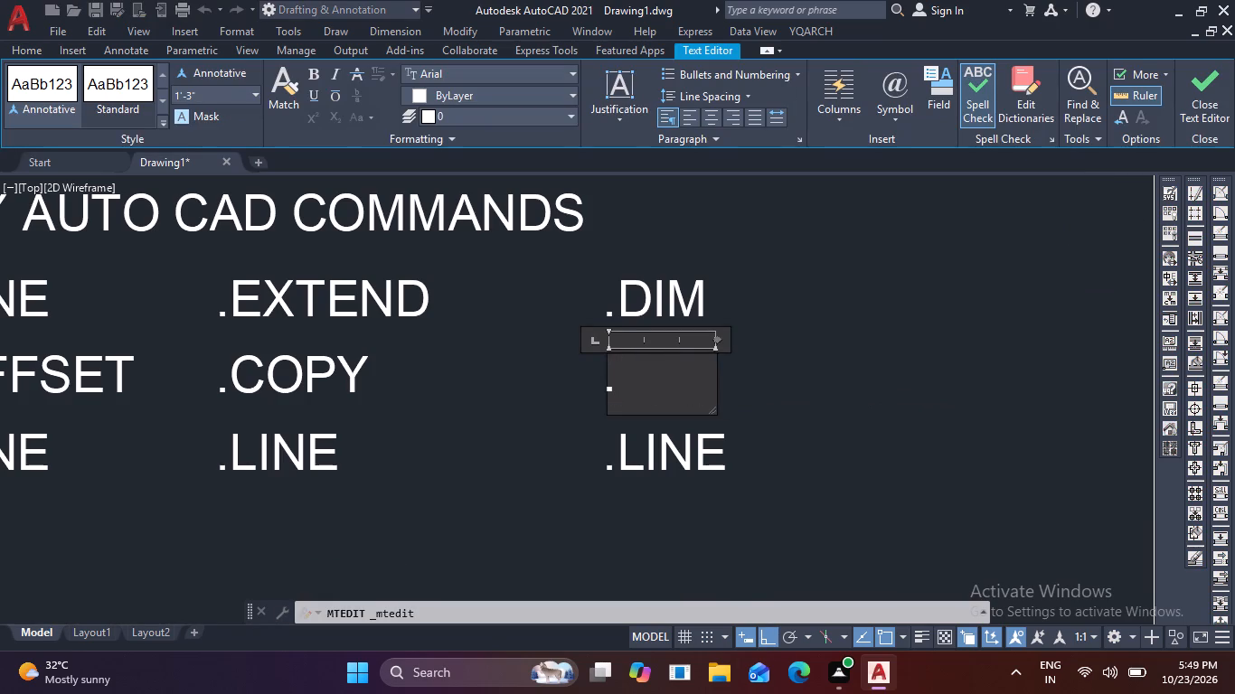
type("HA")
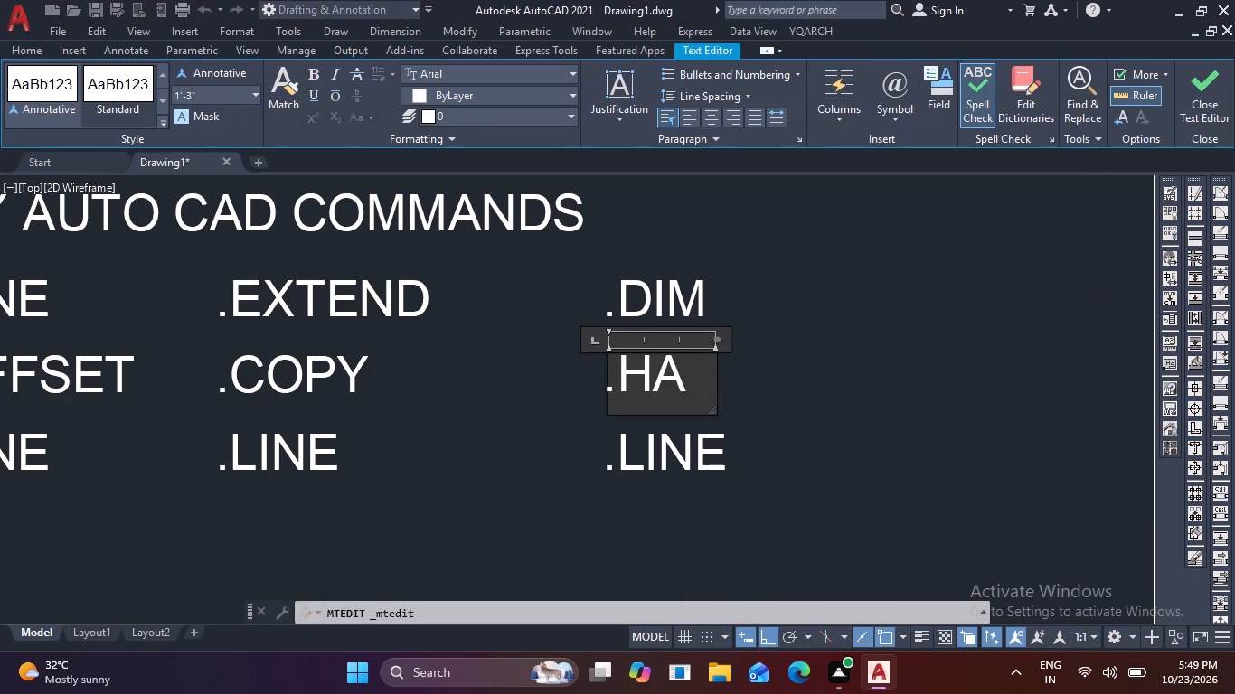
key("t")
type("CH")
left_click(542, 456)
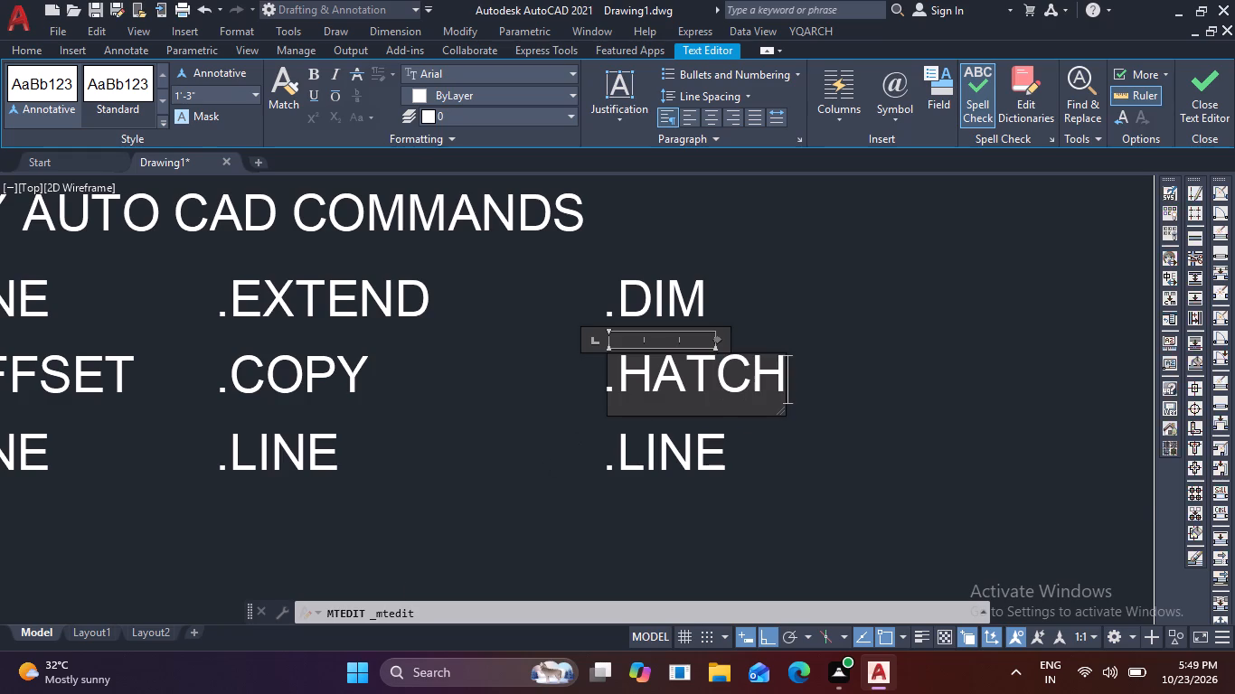
Replace the third-row, first-column .LINE entry with .TRIM and finish the text edit.
middle_click_drag(529, 473, 721, 354)
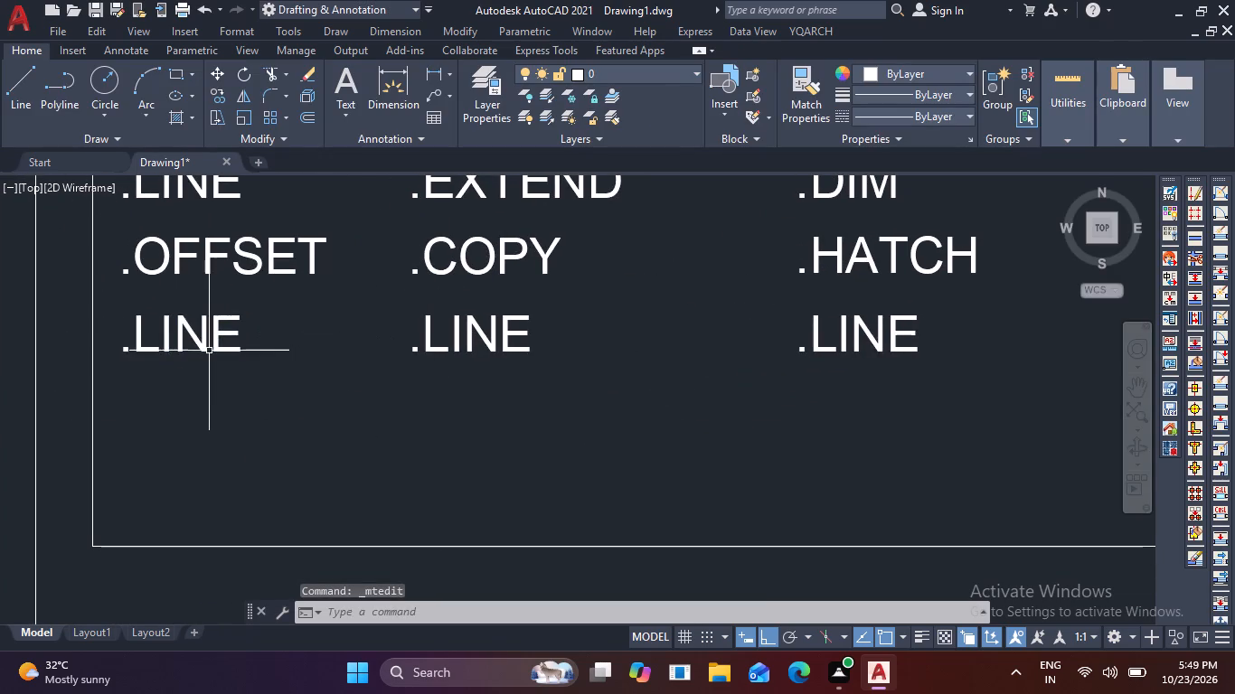
double_click(214, 350)
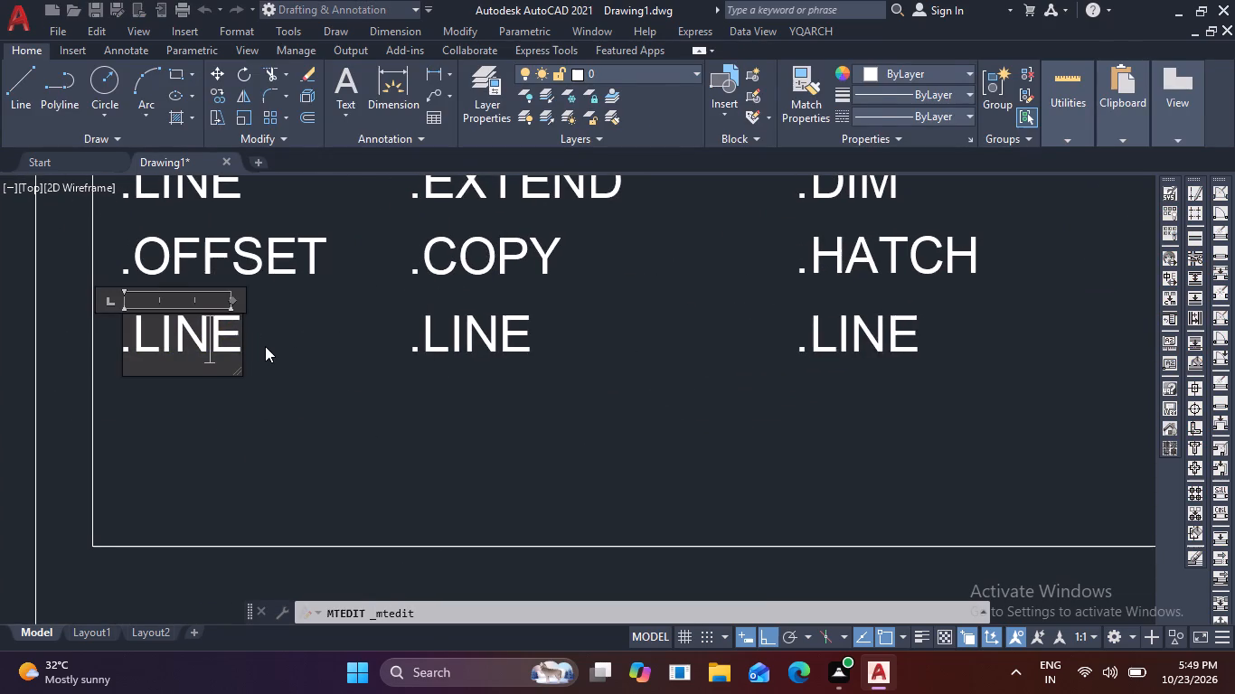
key("Right")
key("BackSpace")
key("BackSpace")
key("BackSpace")
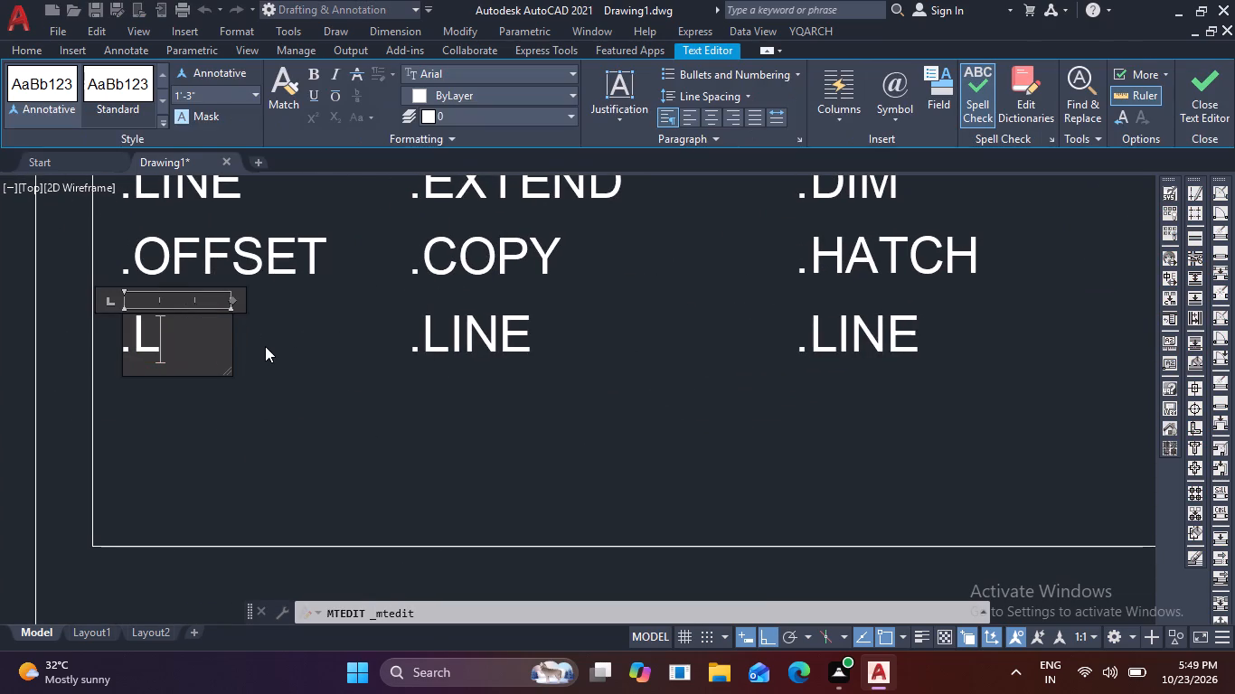
key("BackSpace")
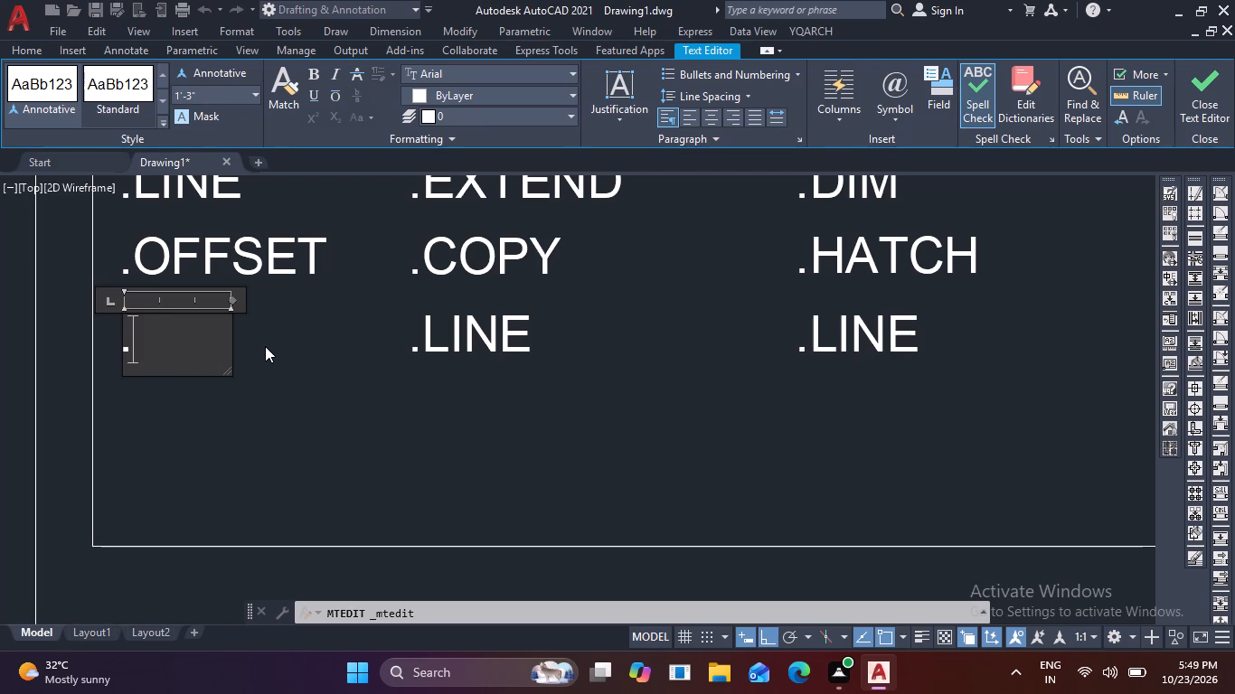
type("TRIM")
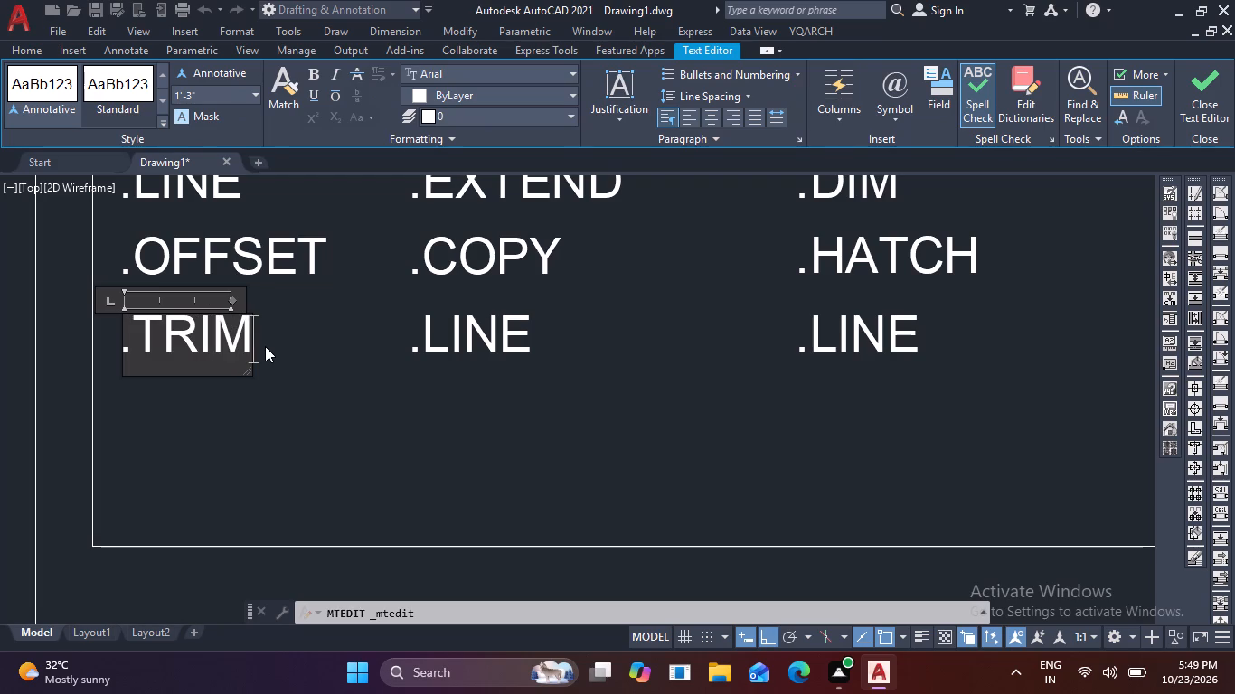
left_click(434, 336)
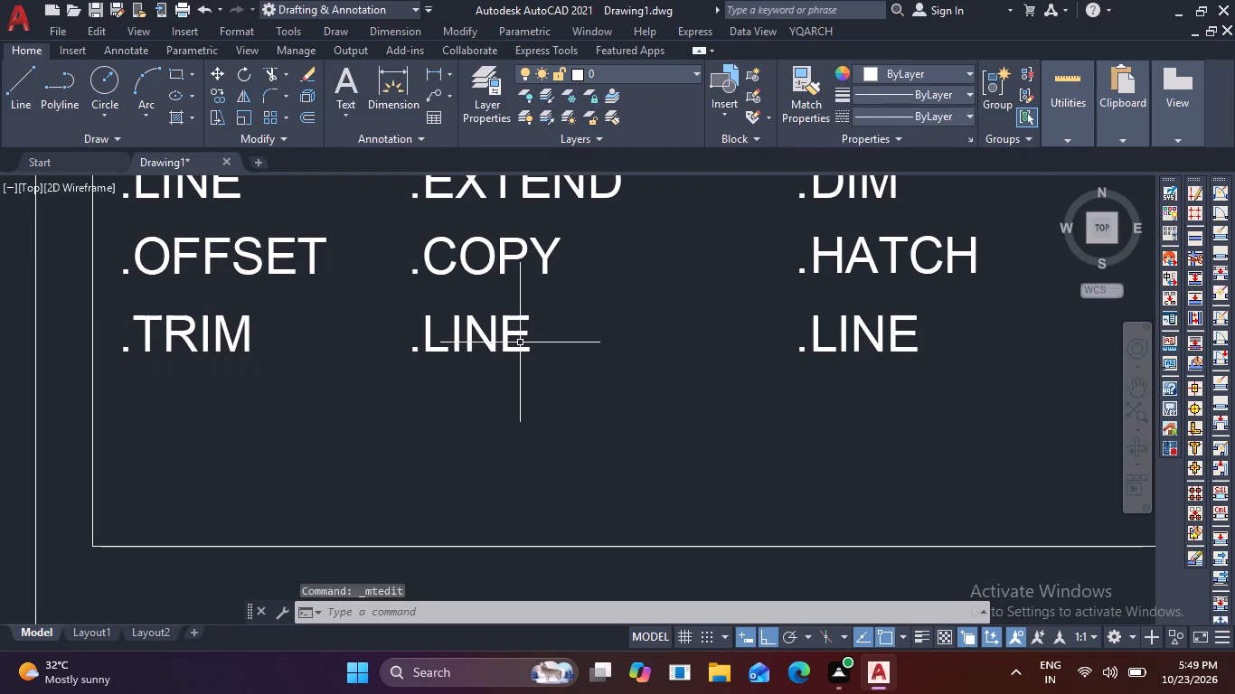
Replace the third-row, second-column .LINE entry with .MIRROR and finish the text edit.
double_click(520, 348)
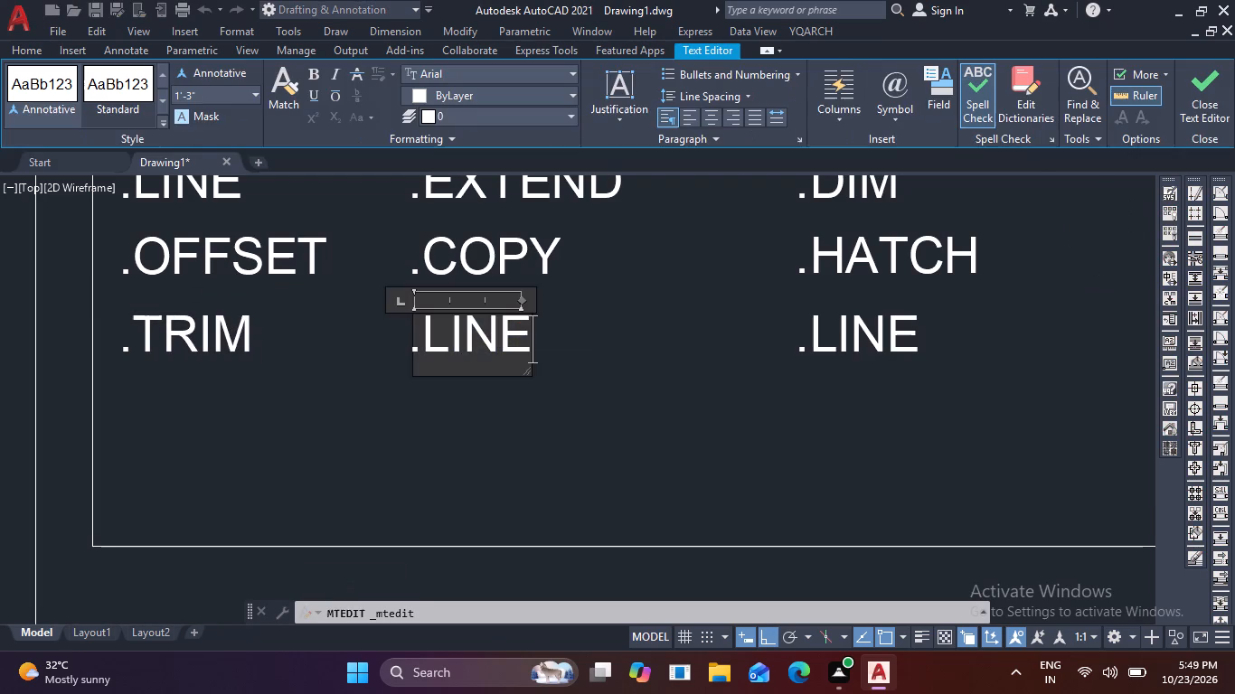
key("BackSpace")
key("BackSpace")
key("BackSpace")
key("BackSpace")
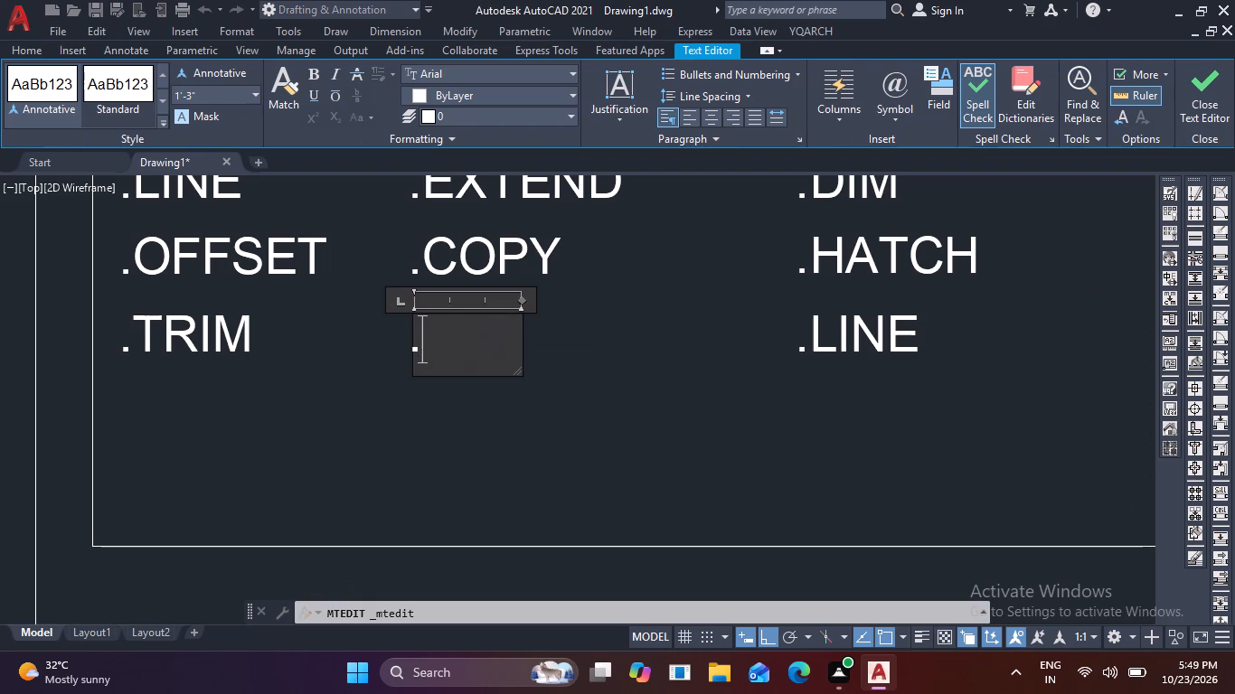
type("MIRR")
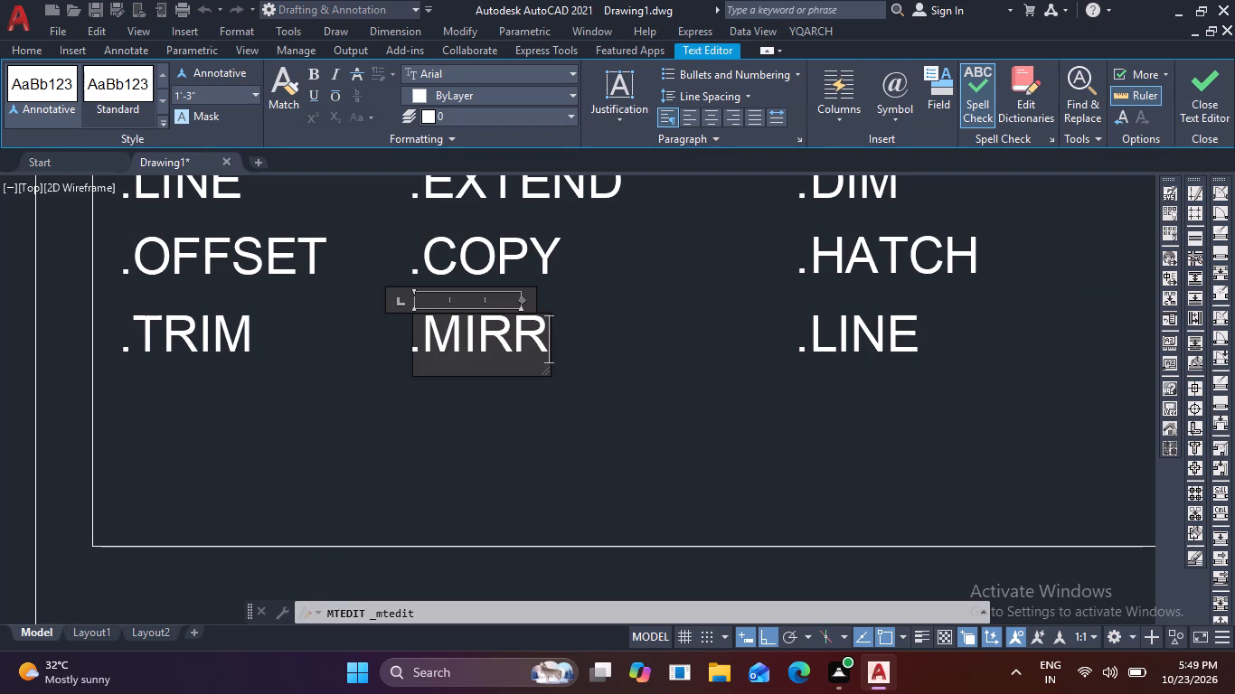
type("OM")
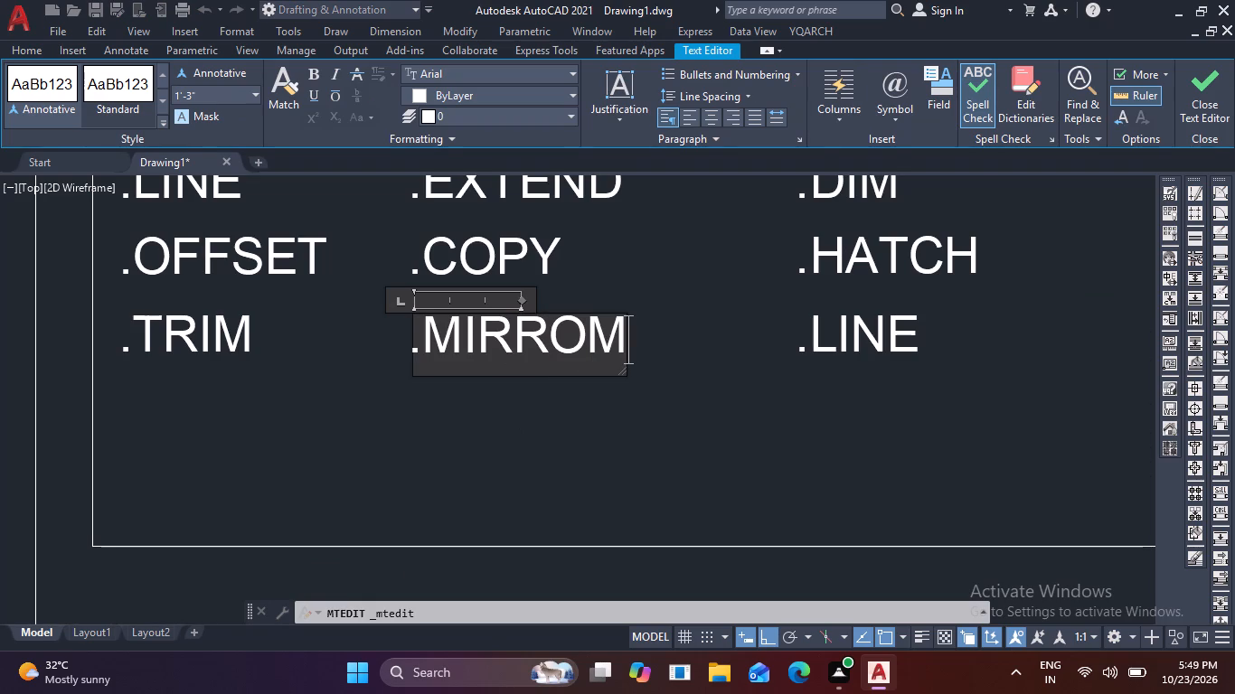
key("BackSpace")
key("r")
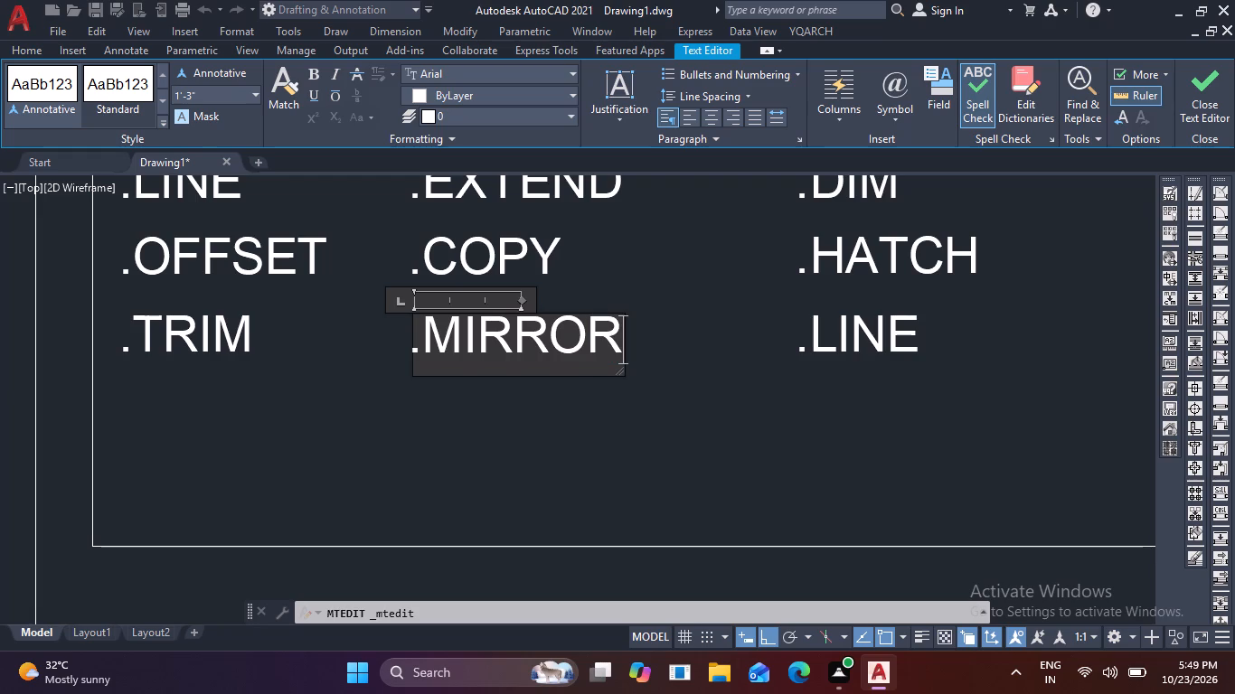
left_click(769, 345)
Remove the third-row, third-column .LINE entry from the command grid, deleting its whole text object.
middle_click_drag(864, 350, 737, 408)
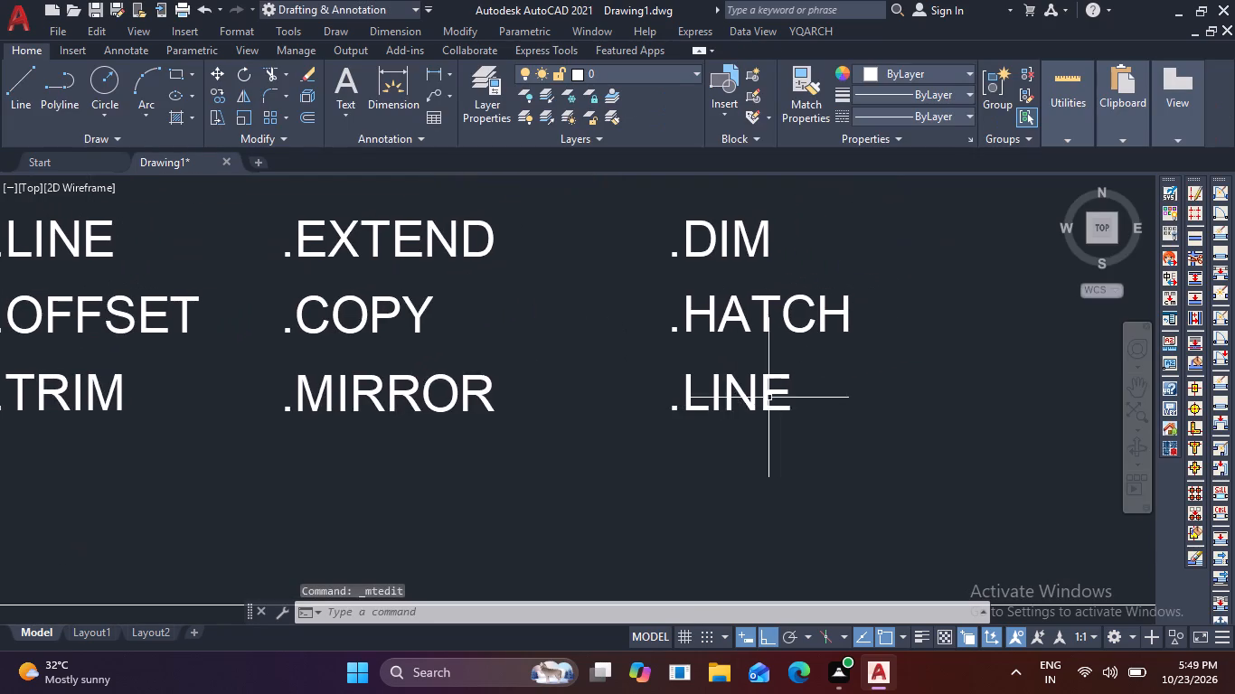
double_click(786, 395)
key("BackSpace")
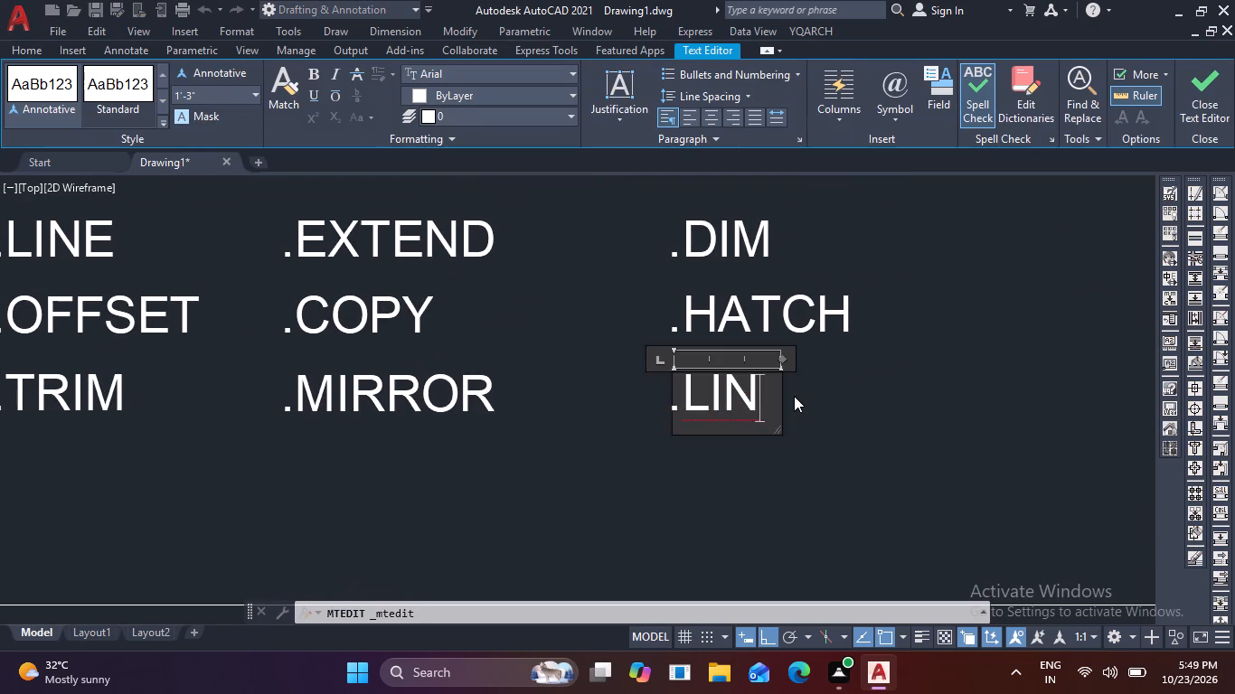
key("BackSpace")
key("BackSpace")
key("BackSpace")
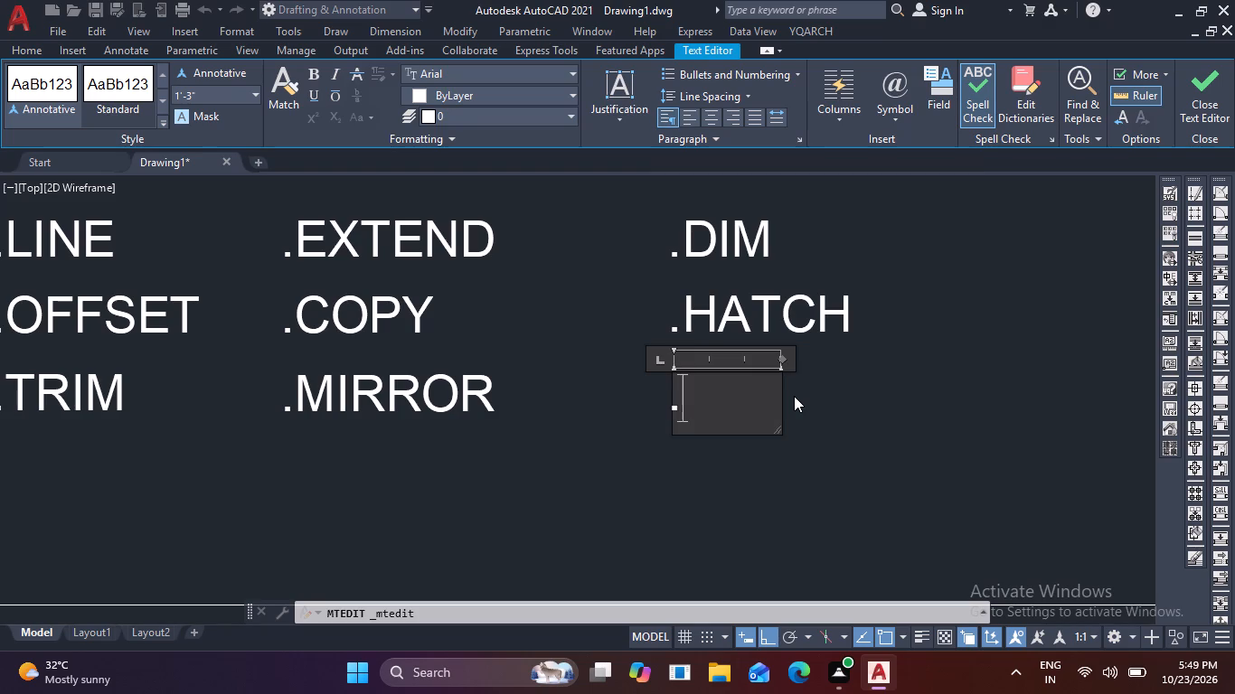
left_click(794, 396)
left_click(672, 408)
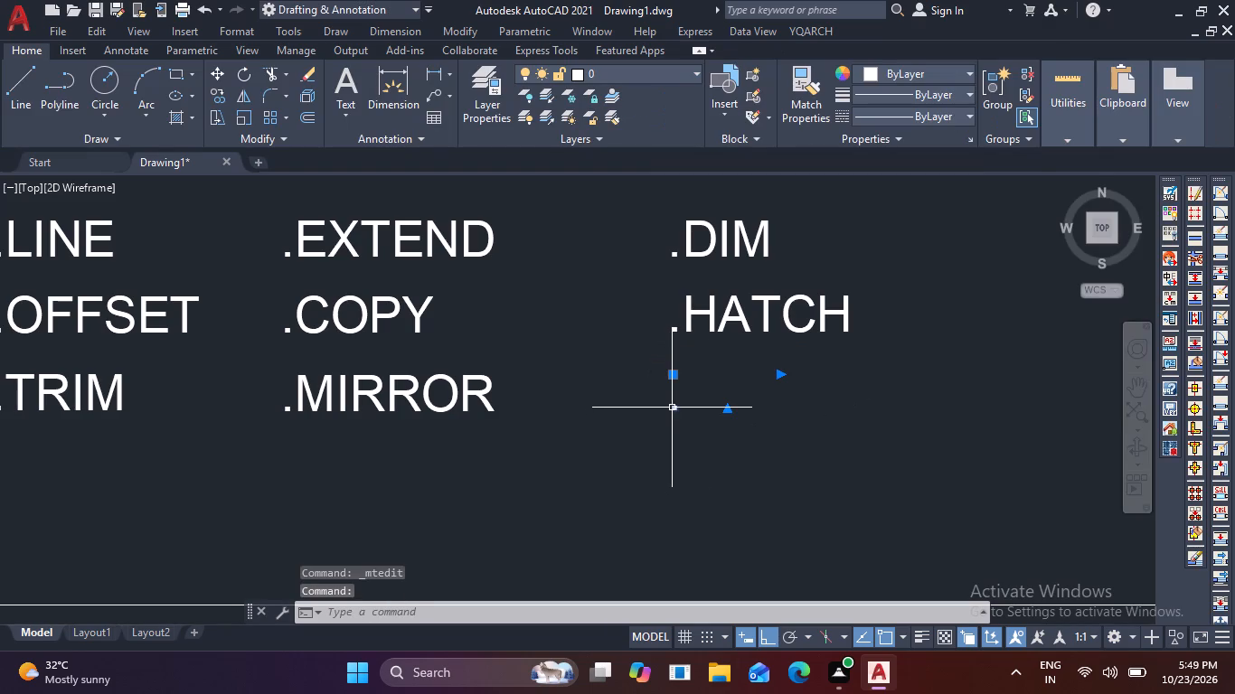
key("Delete")
Draw a rectangular border about 128'-5" by 115'-1" around all the plans, section, details and information box.
scroll(672, 408, "down", 2)
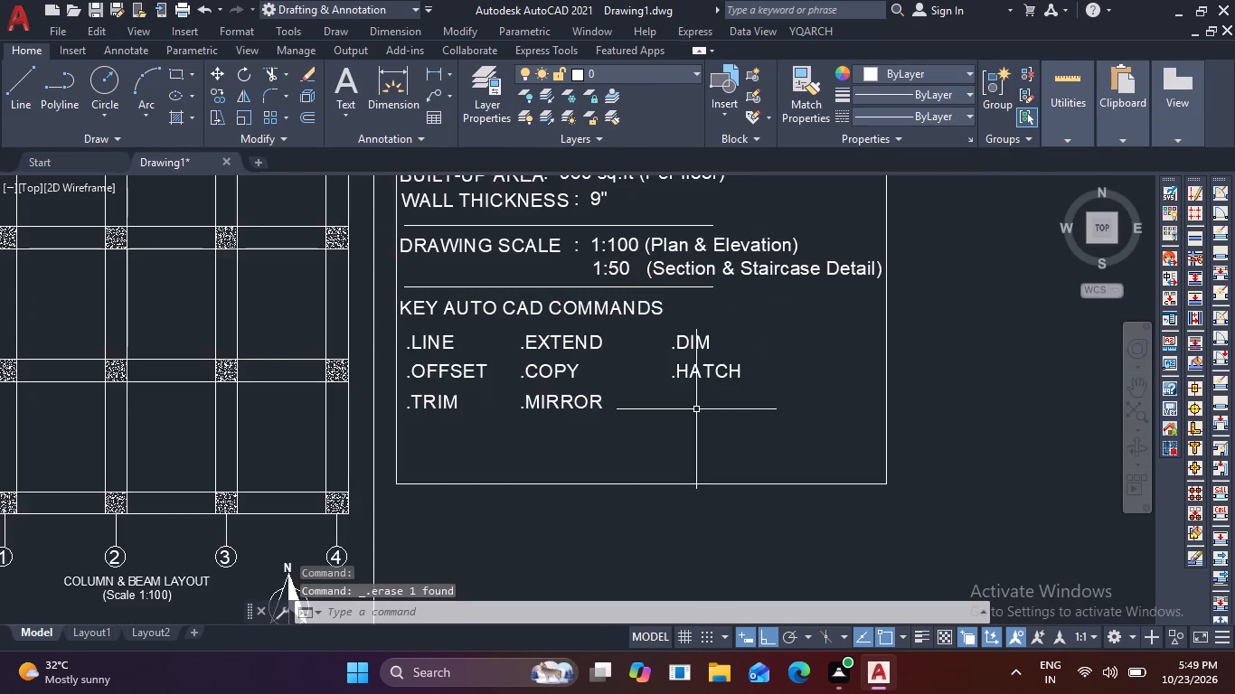
scroll(696, 409, "down", 2)
middle_click_drag(696, 409, 666, 478)
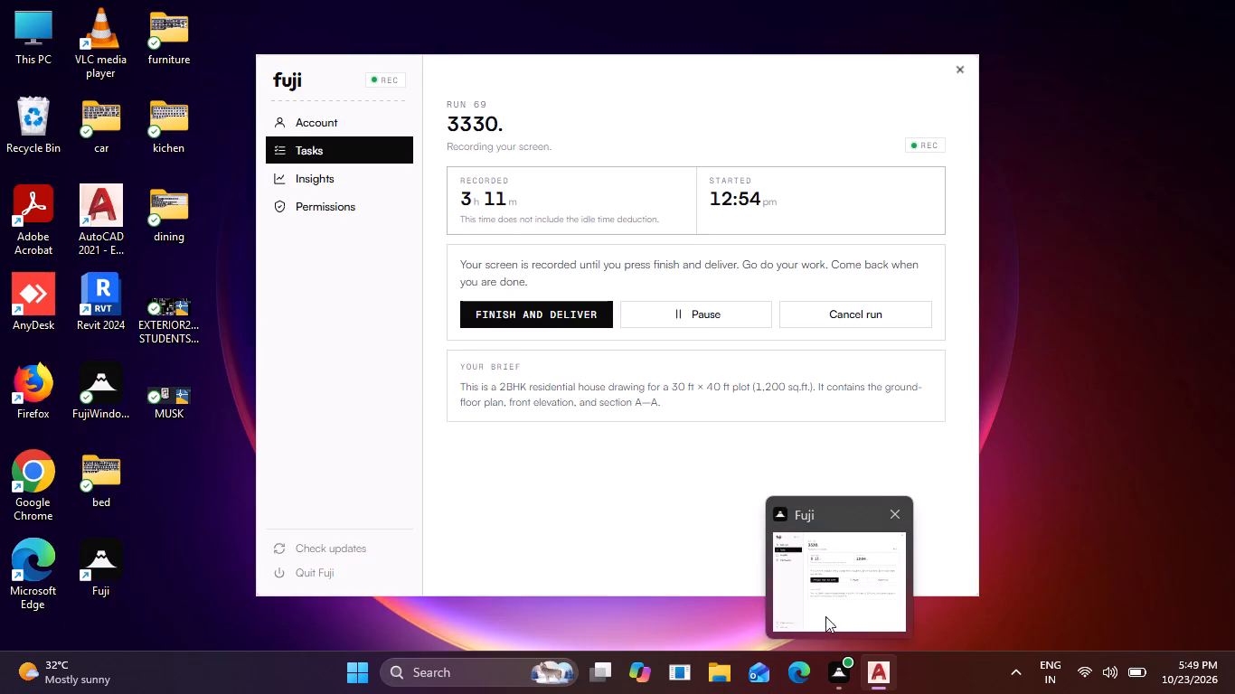
scroll(562, 466, "down", 2)
scroll(583, 453, "up", 2)
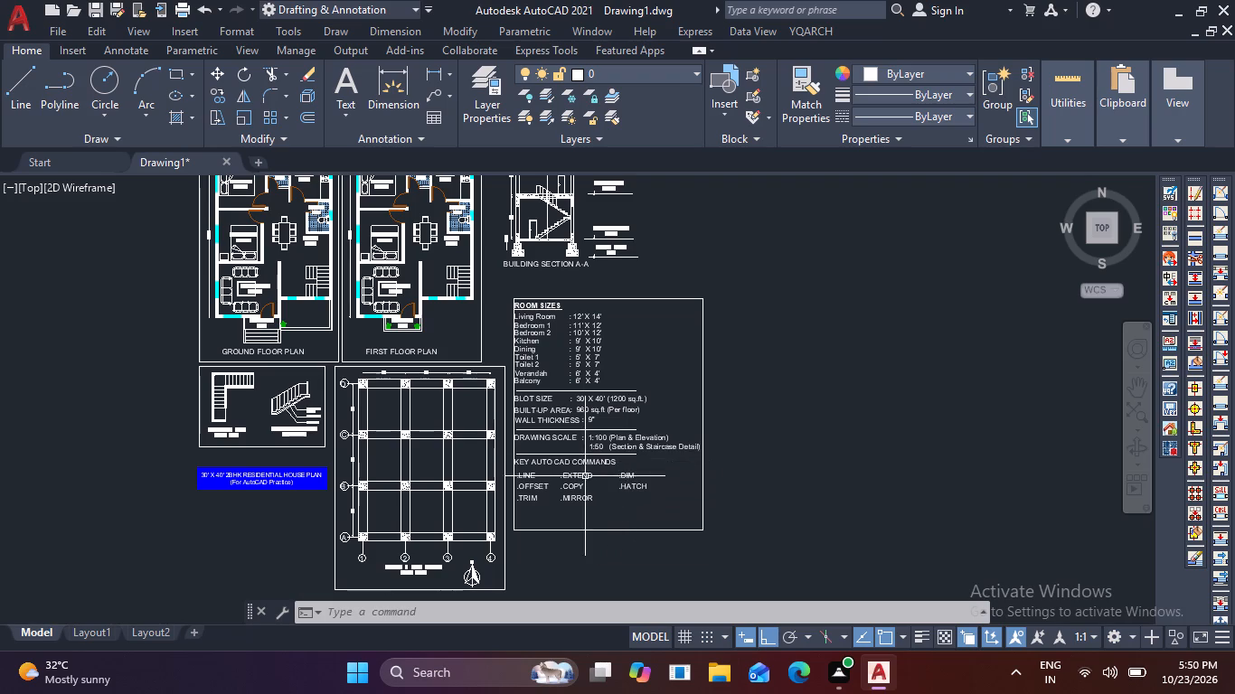
scroll(560, 515, "down", 1)
middle_click_drag(588, 511, 534, 471)
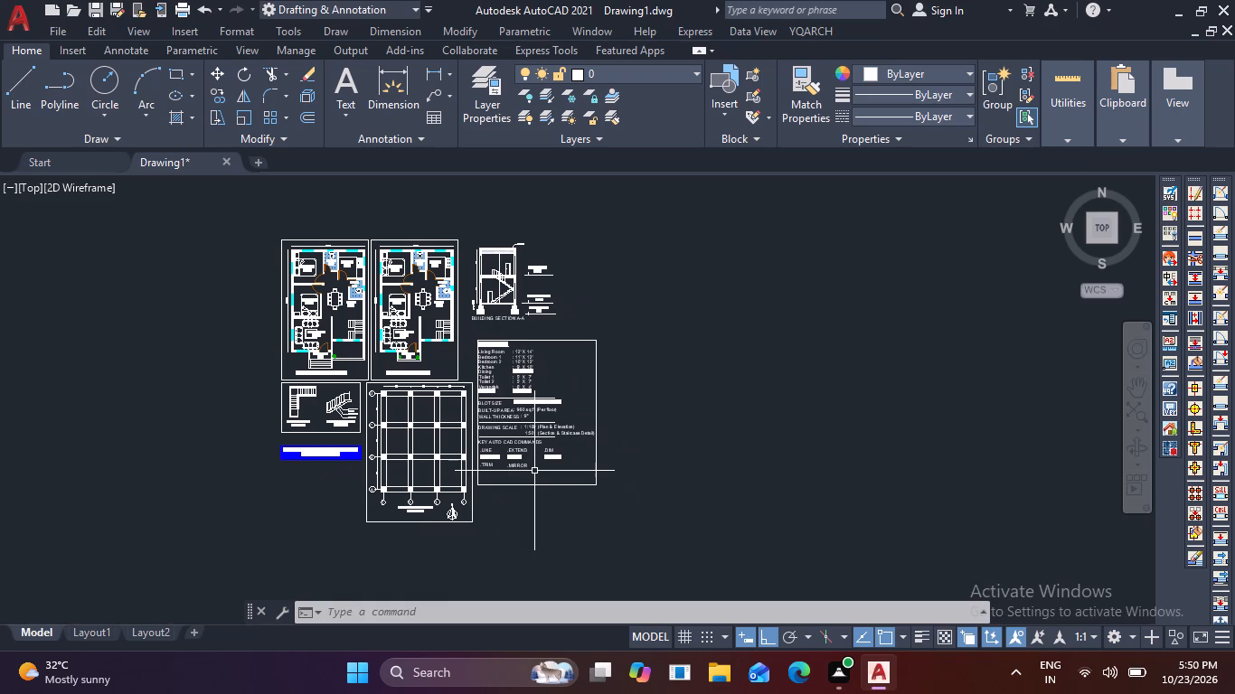
key("Escape")
key("Escape")
key("Escape")
type("REC")
key("space")
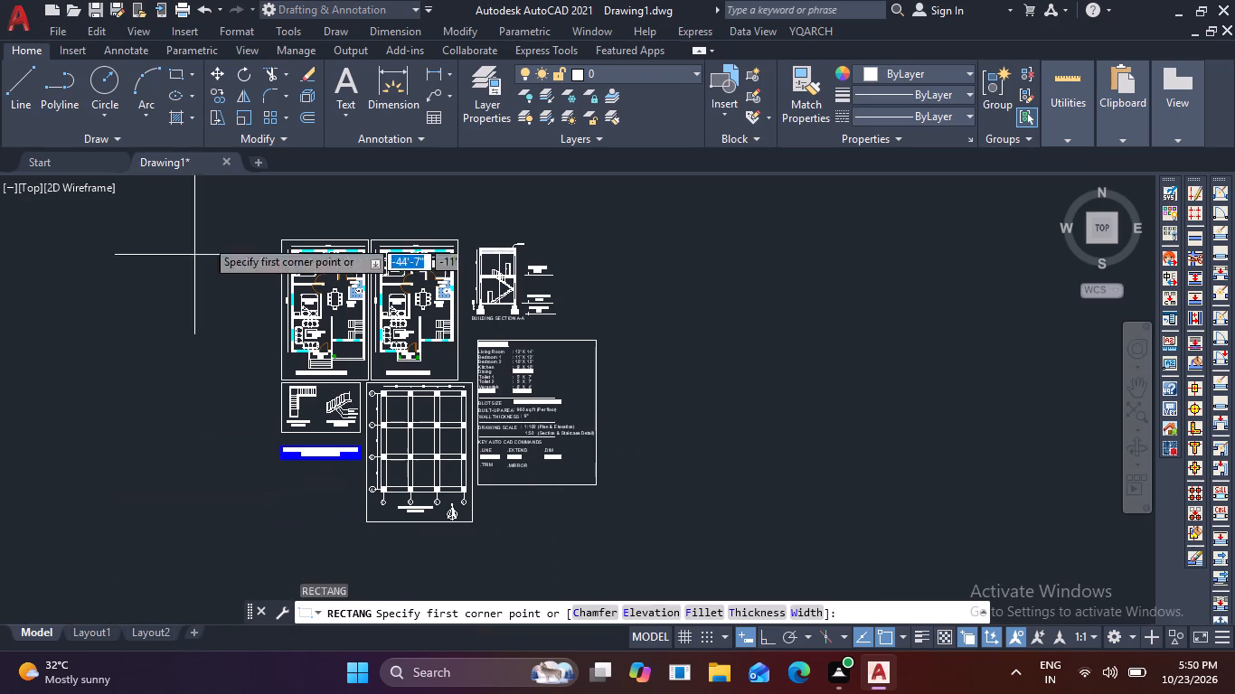
left_click(273, 225)
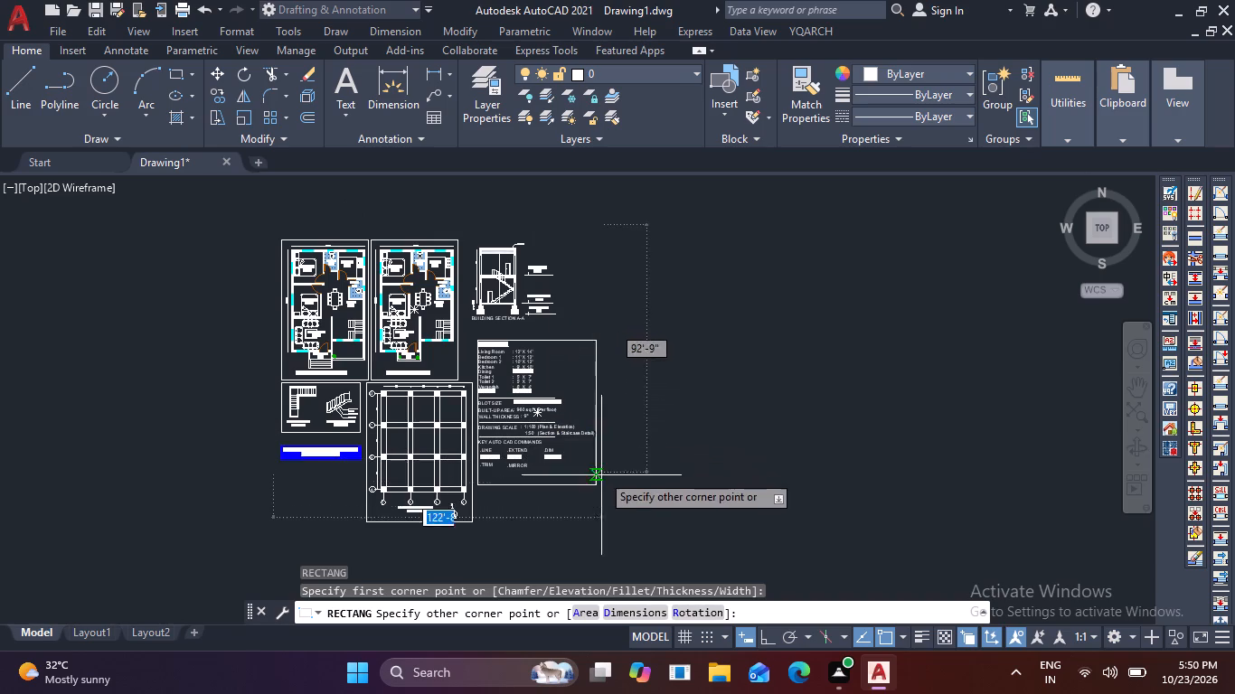
left_click(616, 532)
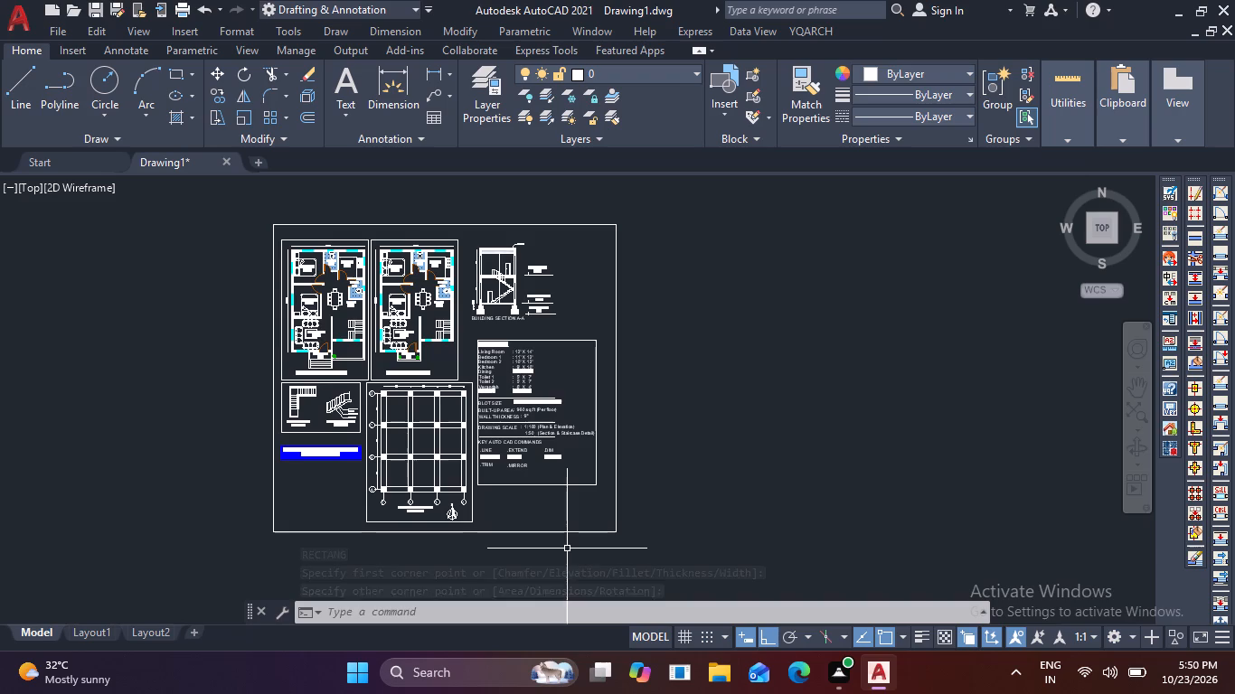
Start saving the drawing in the Documents folder and clear the suggested file name.
key("ctrl+s")
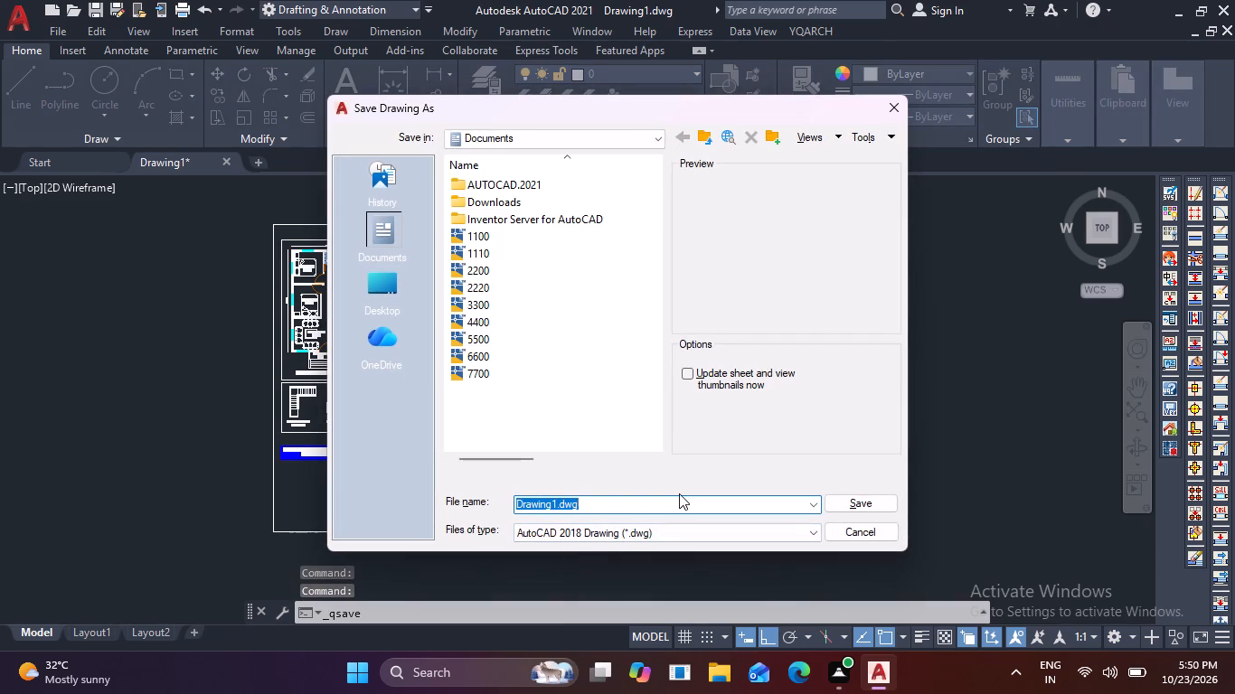
key("BackSpace")
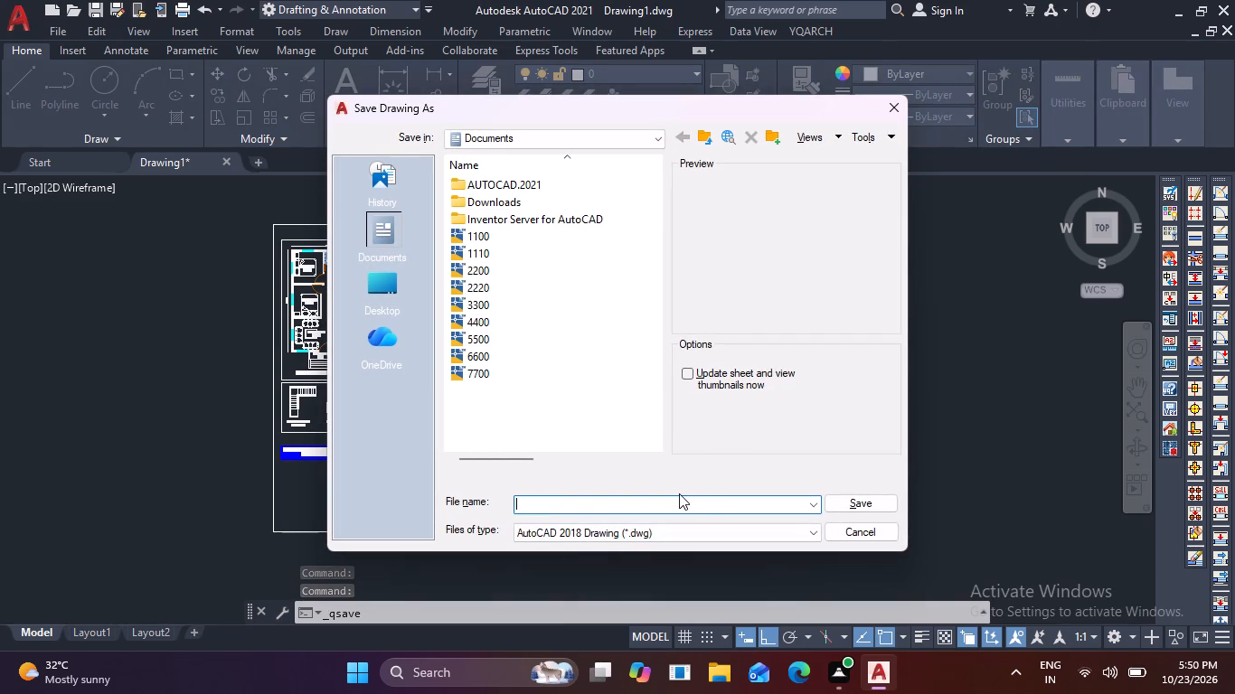
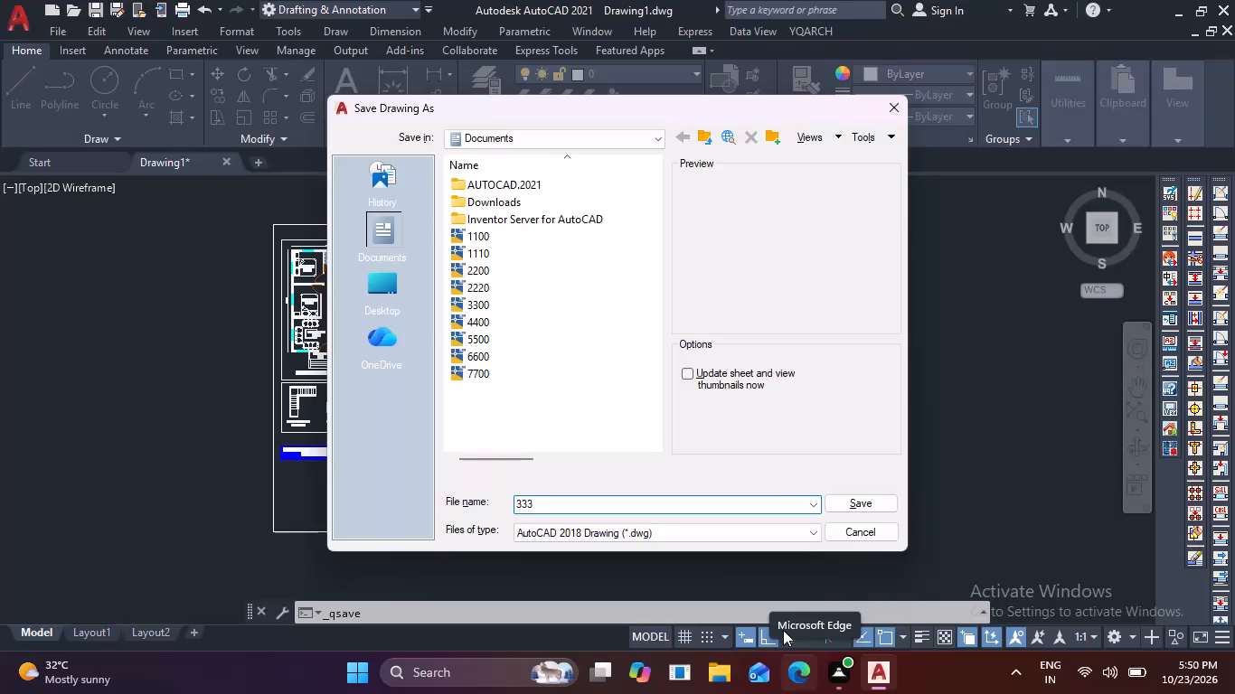
Save the drawing as 3330 in the Documents folder.
key("0")
left_click(863, 508)
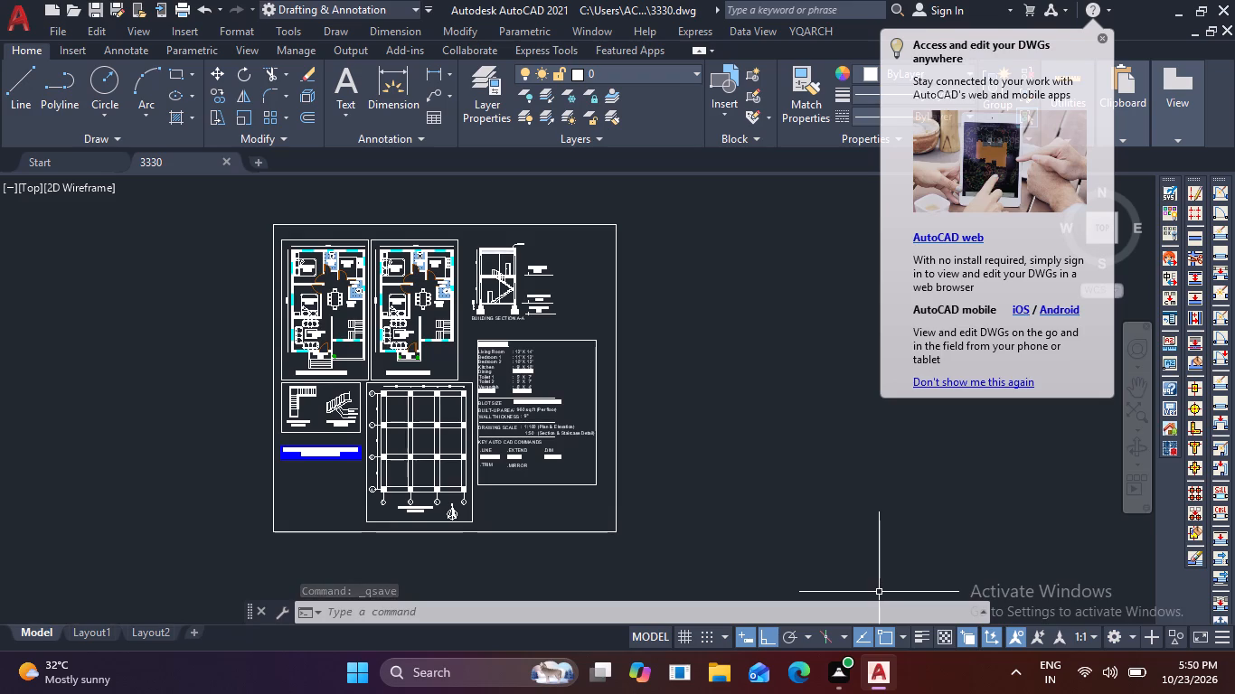
Start a plot and load the previous plot settings, using AutoCAD PDF (High Quality Print).pc3 and ISO A4 landscape paper.
key("ctrl+p")
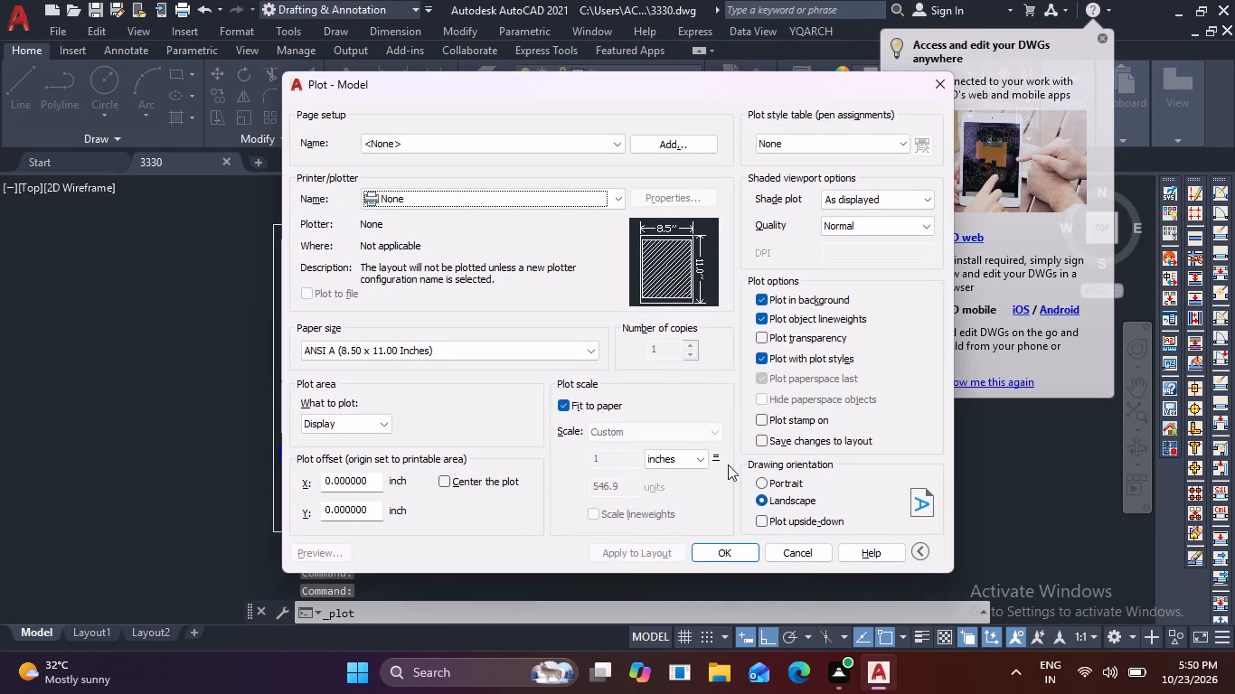
left_click(617, 145)
left_click(580, 168)
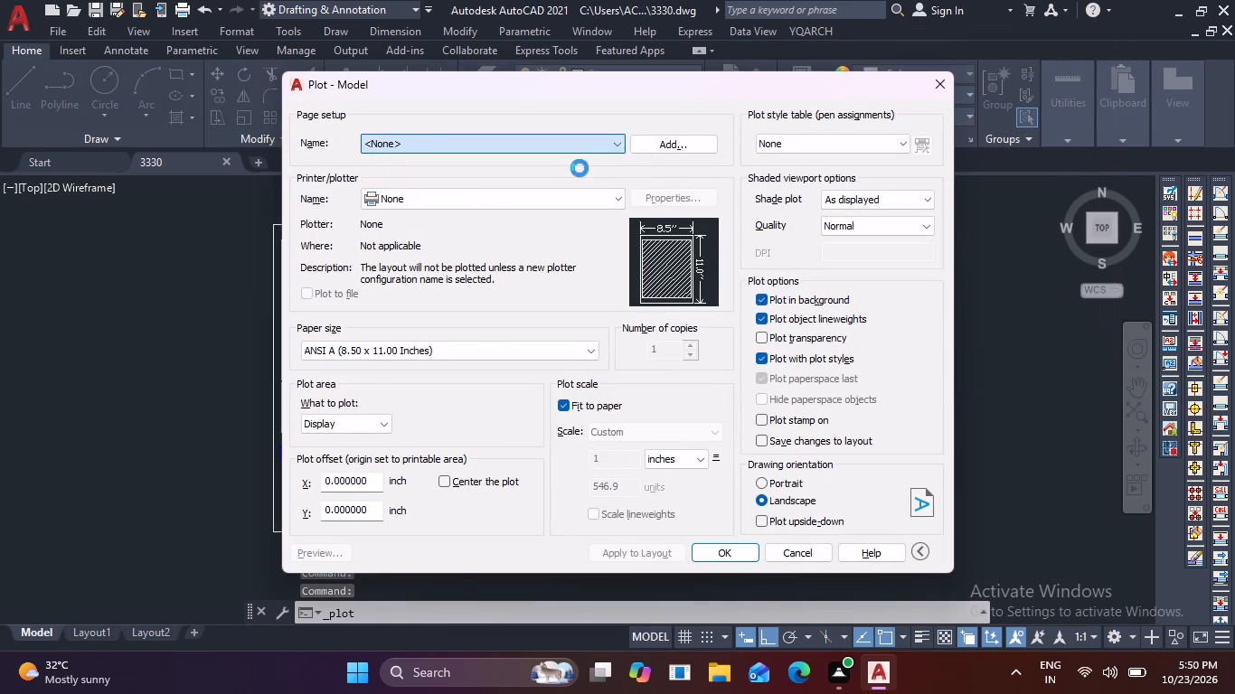
Define the plot window around the sheet's outer border, from just outside its upper-left corner to just outside its lower-right corner.
left_click(459, 424)
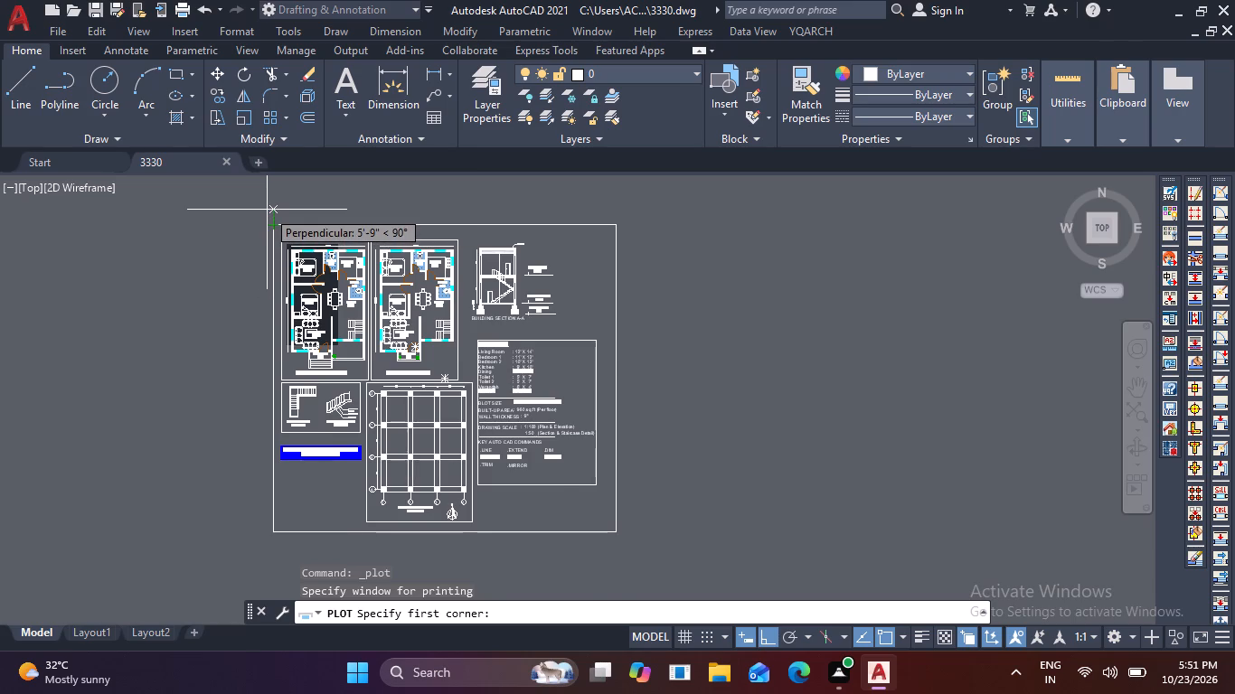
scroll(267, 210, "up", 1)
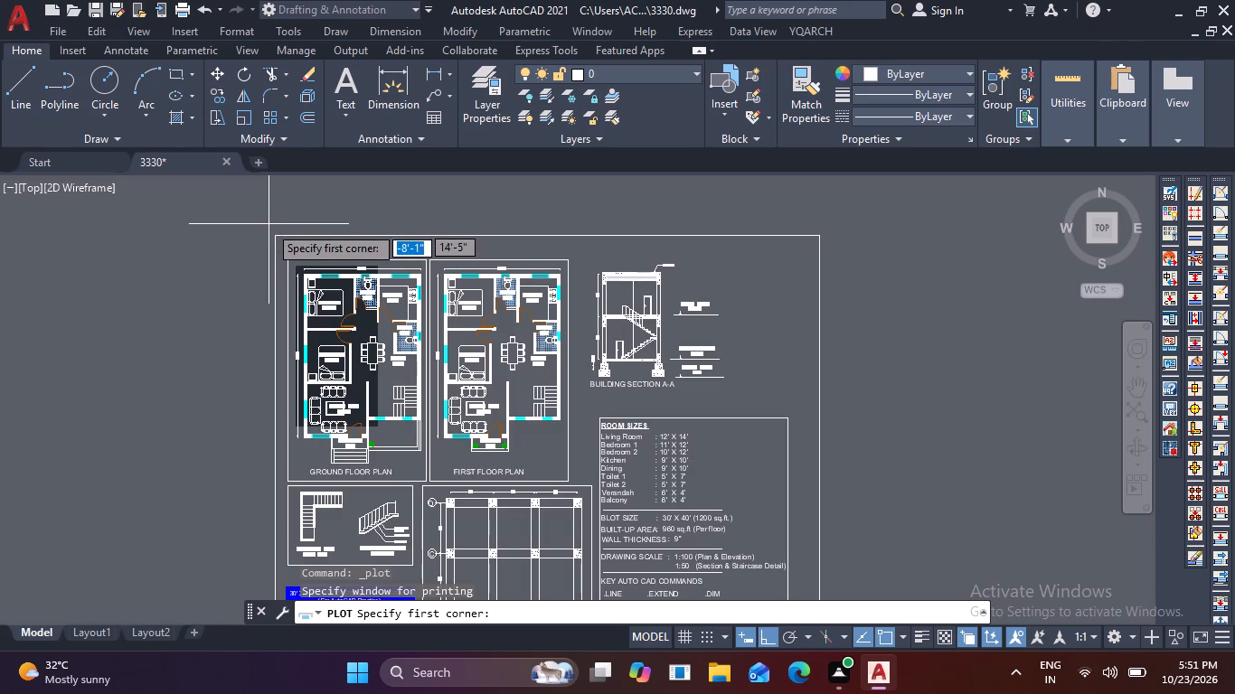
scroll(269, 229, "up", 1)
left_click(269, 229)
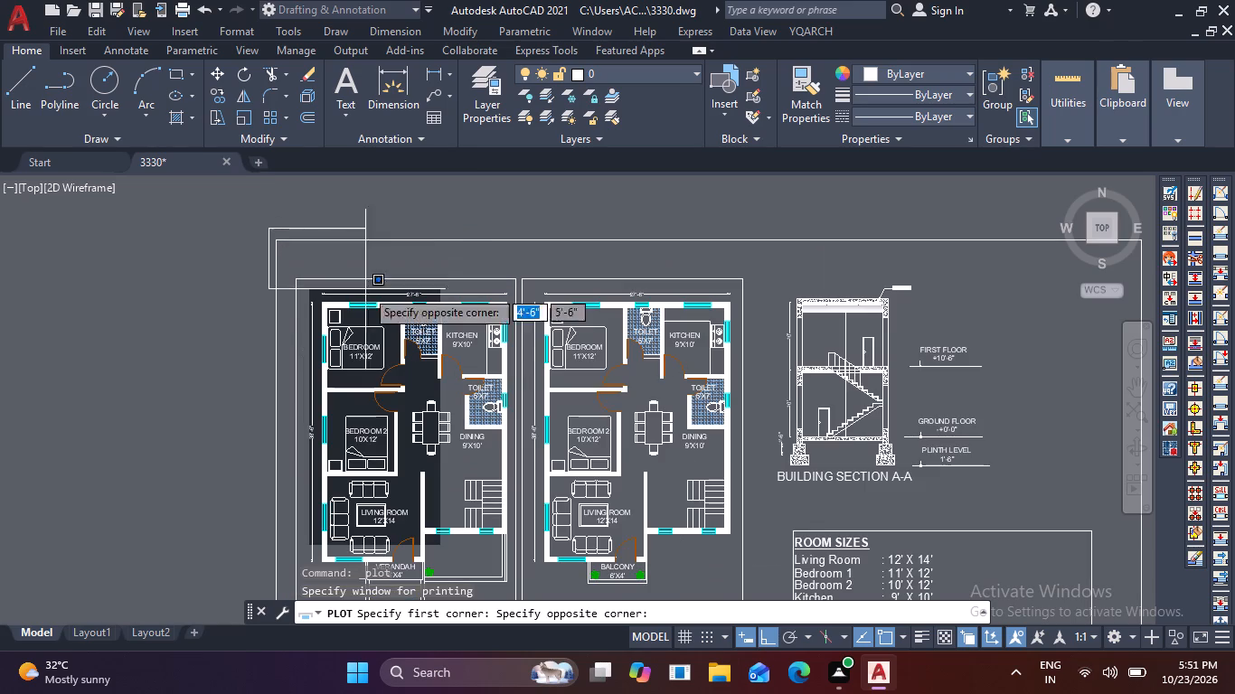
scroll(487, 336, "down", 2)
middle_click_drag(574, 409, 456, 210)
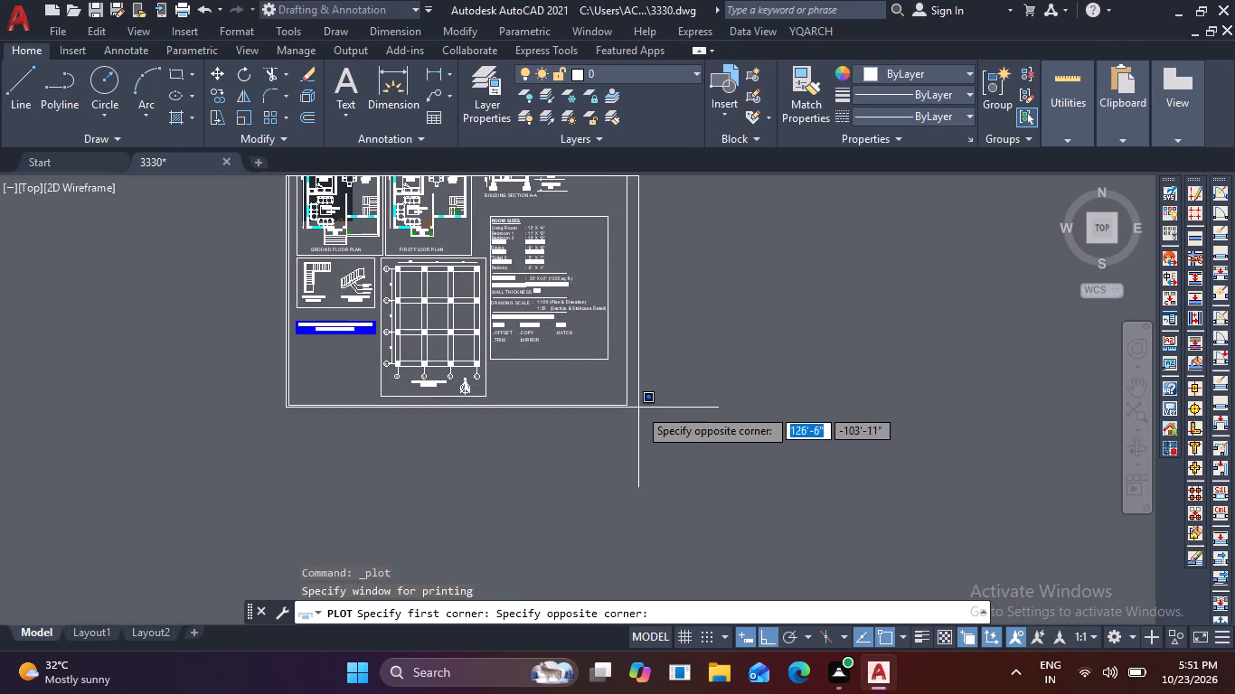
scroll(636, 407, "up", 2)
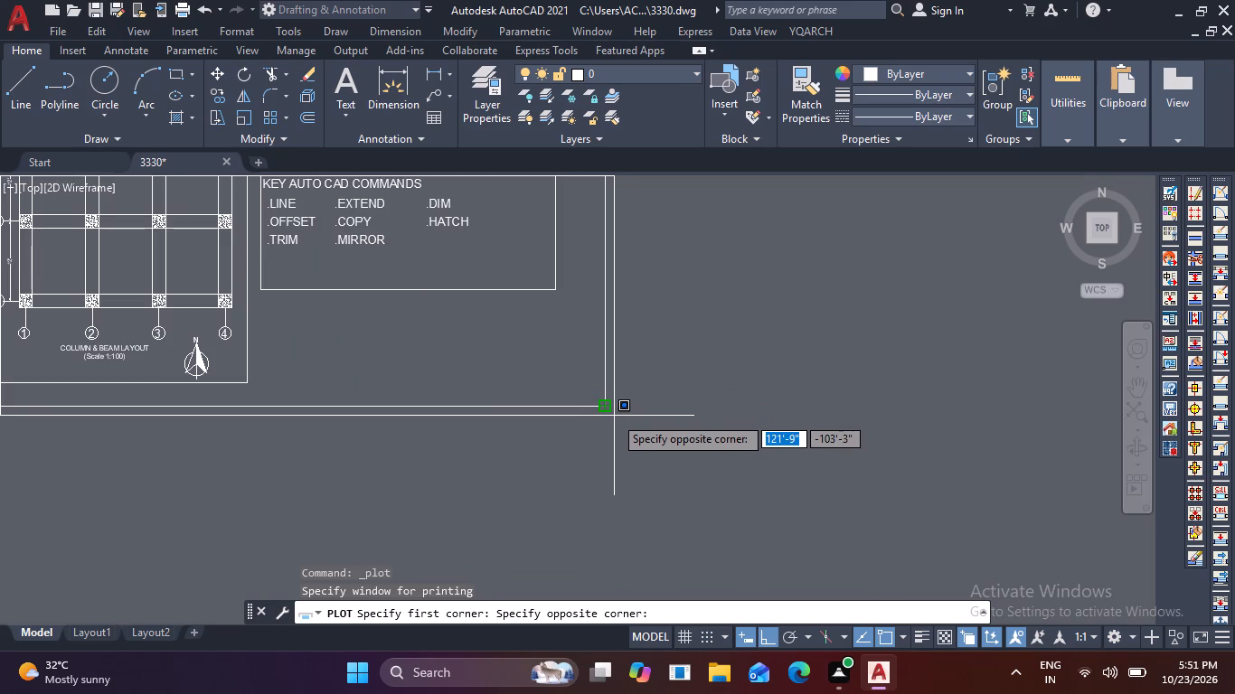
left_click(616, 417)
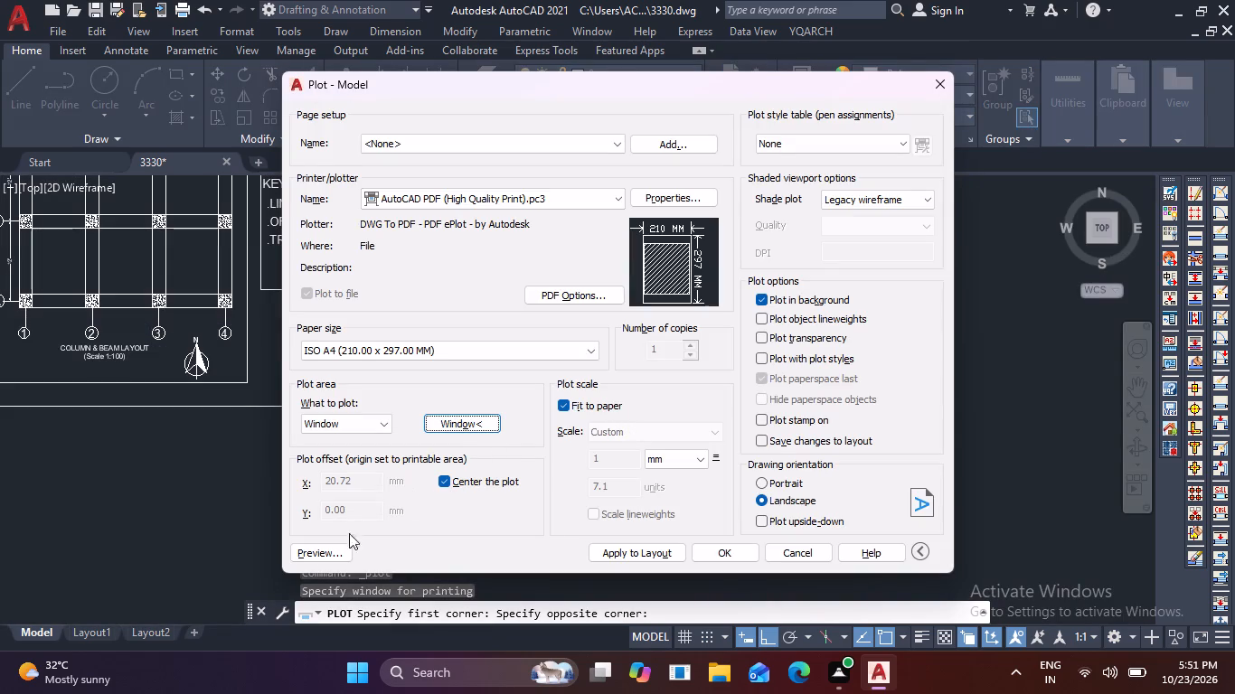
Preview the plot and examine the floor plans, section, staircase details, column layout and room sizes table, then close the preview.
left_click(320, 553)
scroll(541, 364, "up", 2)
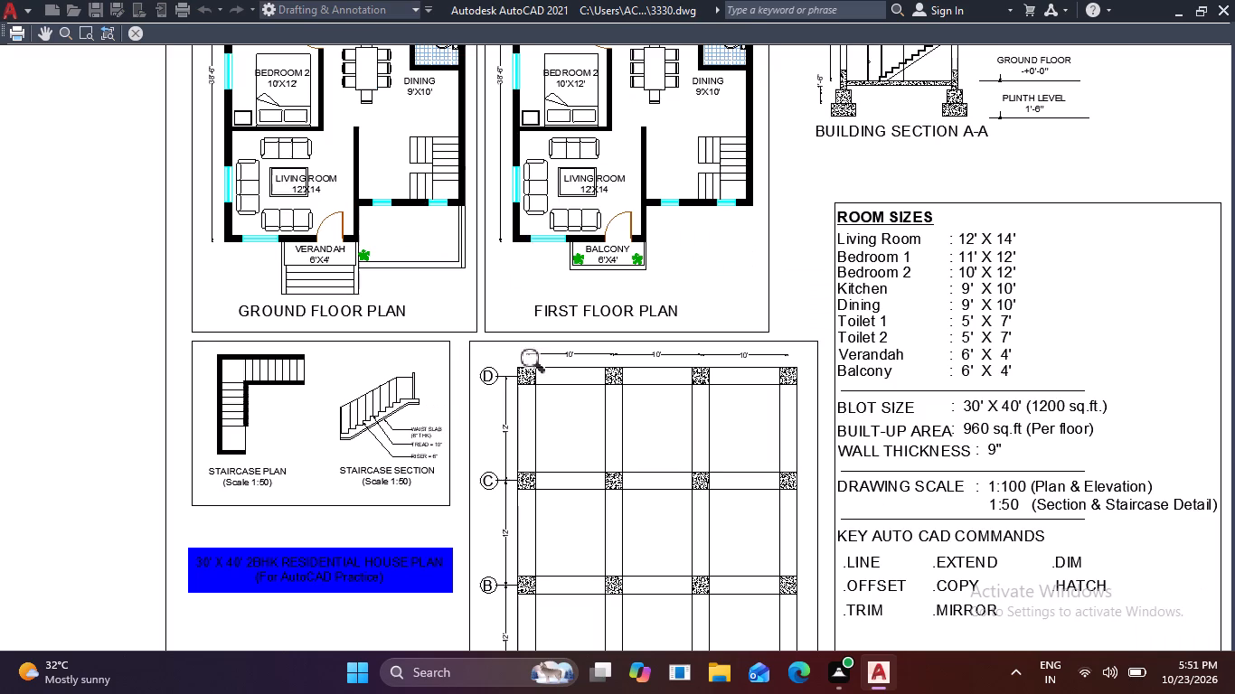
middle_click_drag(621, 320, 621, 545)
scroll(495, 324, "up", 1)
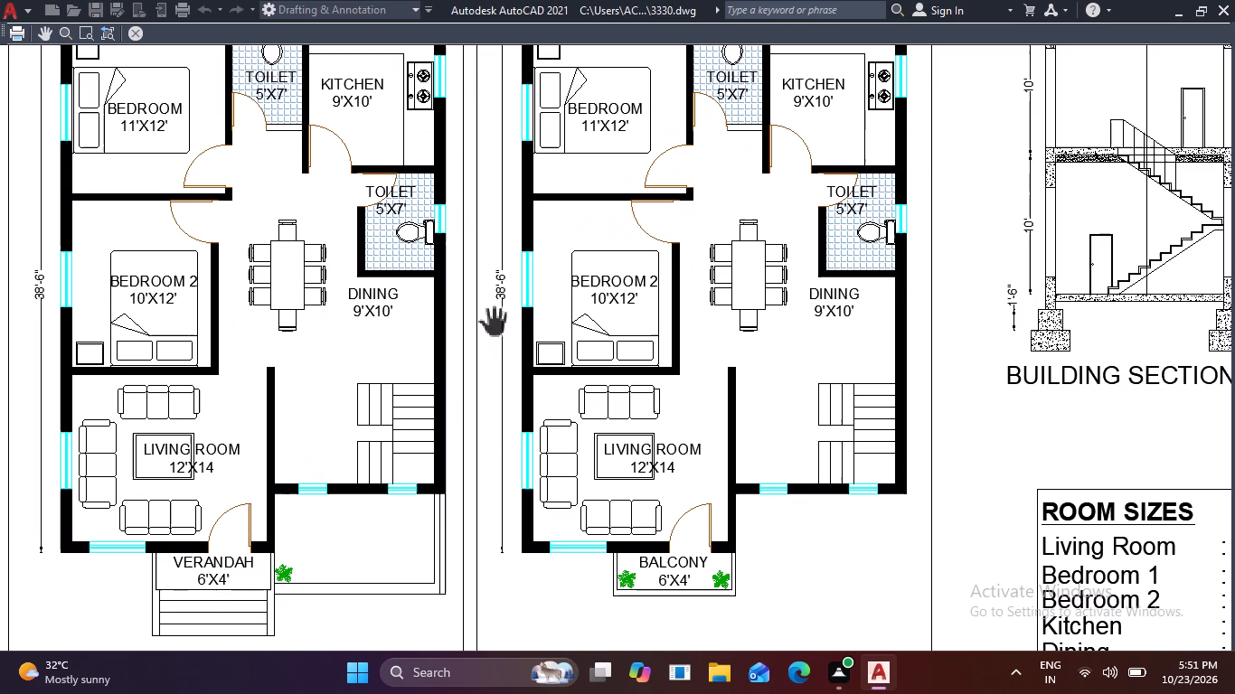
scroll(495, 324, "down", 1)
scroll(595, 349, "down", 1)
middle_click_drag(690, 382, 704, 316)
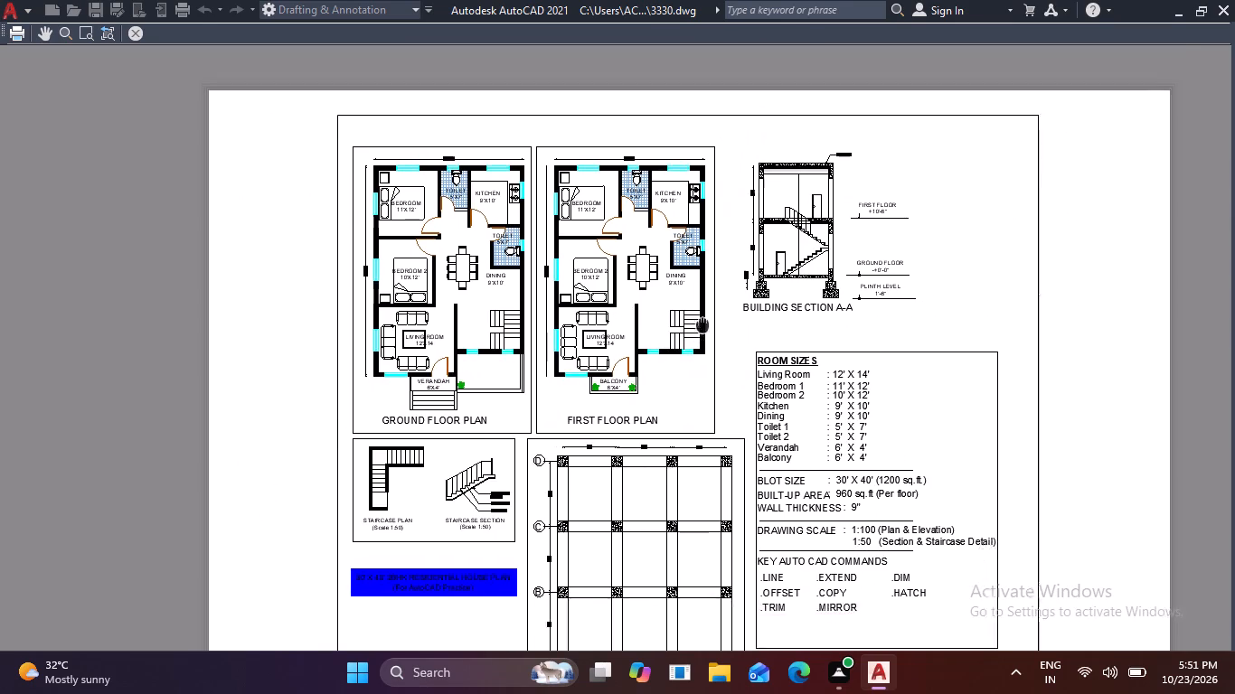
middle_click_drag(704, 316, 716, 199)
middle_click_drag(681, 254, 682, 267)
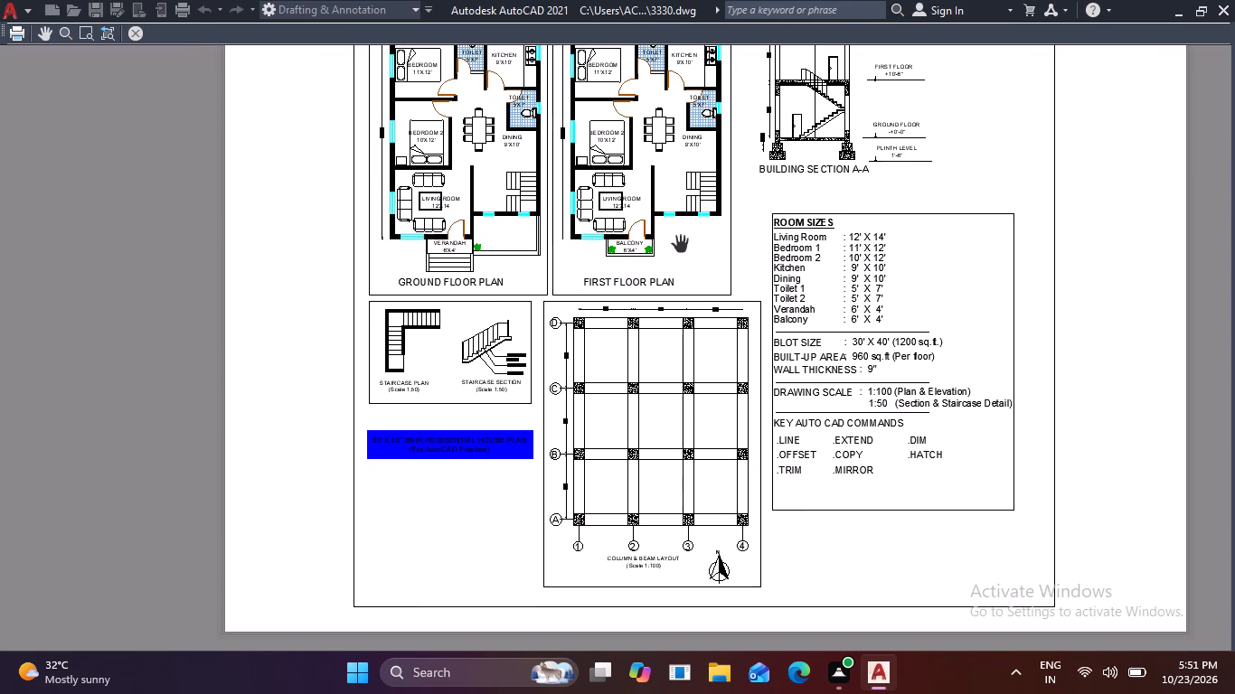
middle_click_drag(682, 267, 673, 429)
left_click(128, 36)
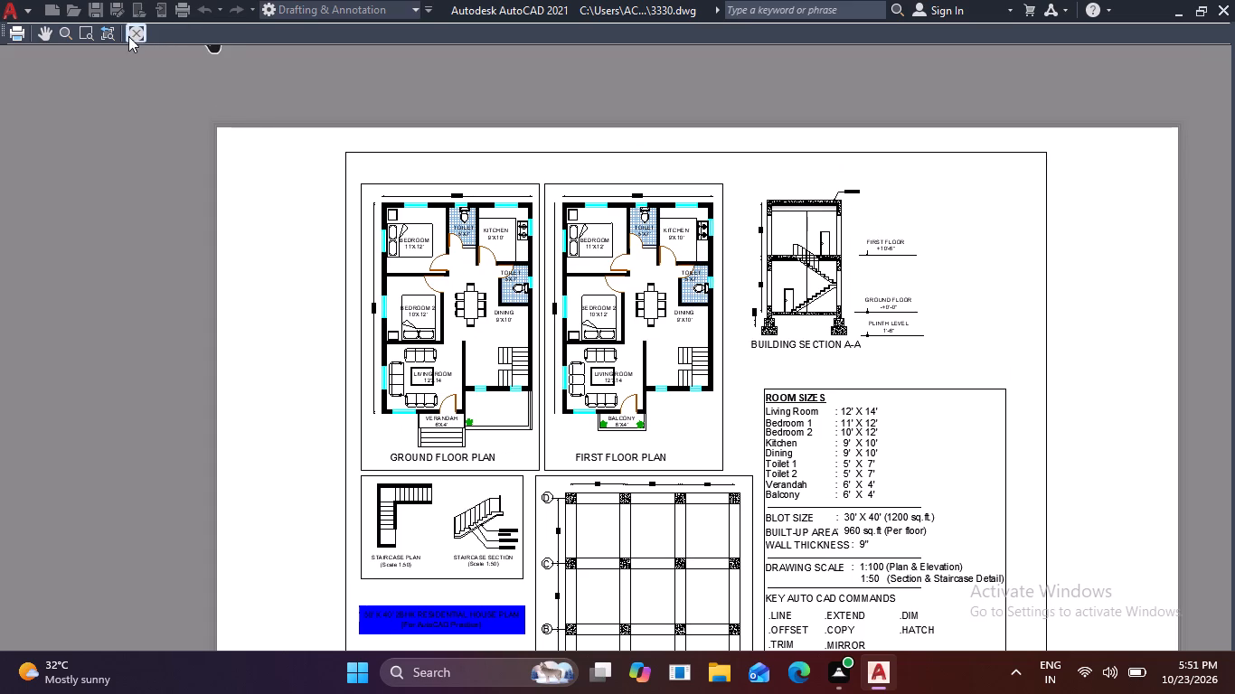
scroll(602, 305, "down", 1)
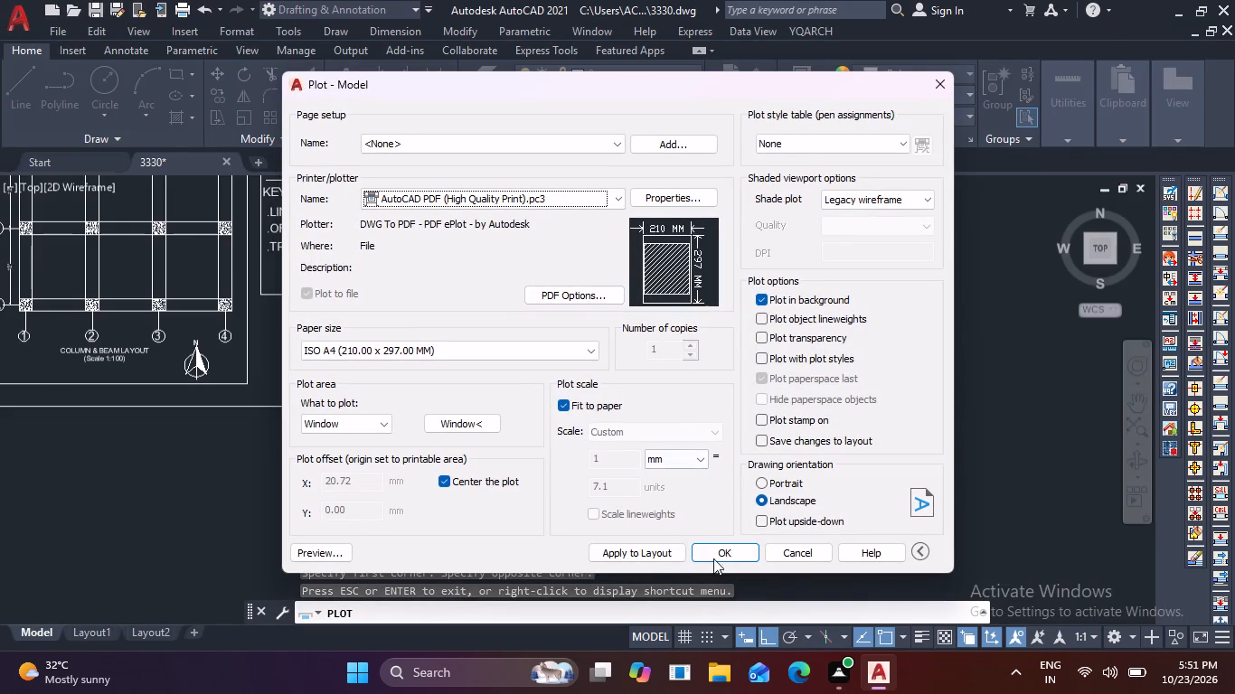
Apply the plot settings to the layout and plot the sheet to 3330-Model.pdf in Documents.
left_click(655, 559)
left_click(726, 548)
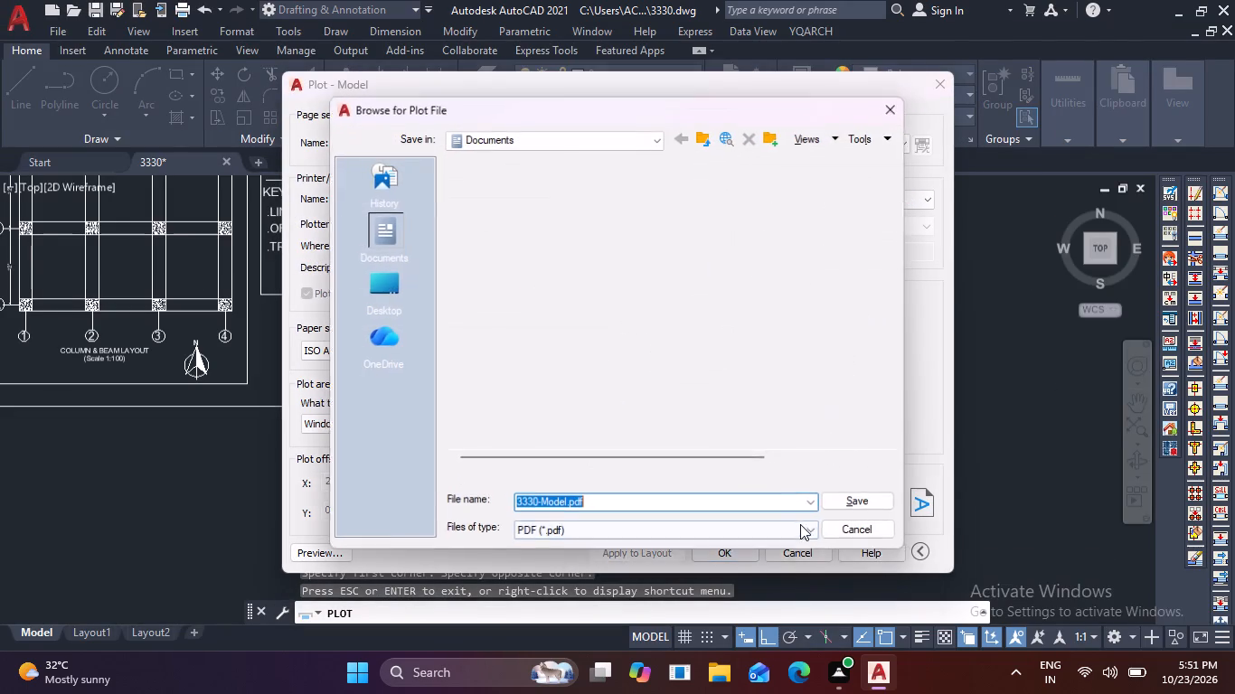
left_click(848, 503)
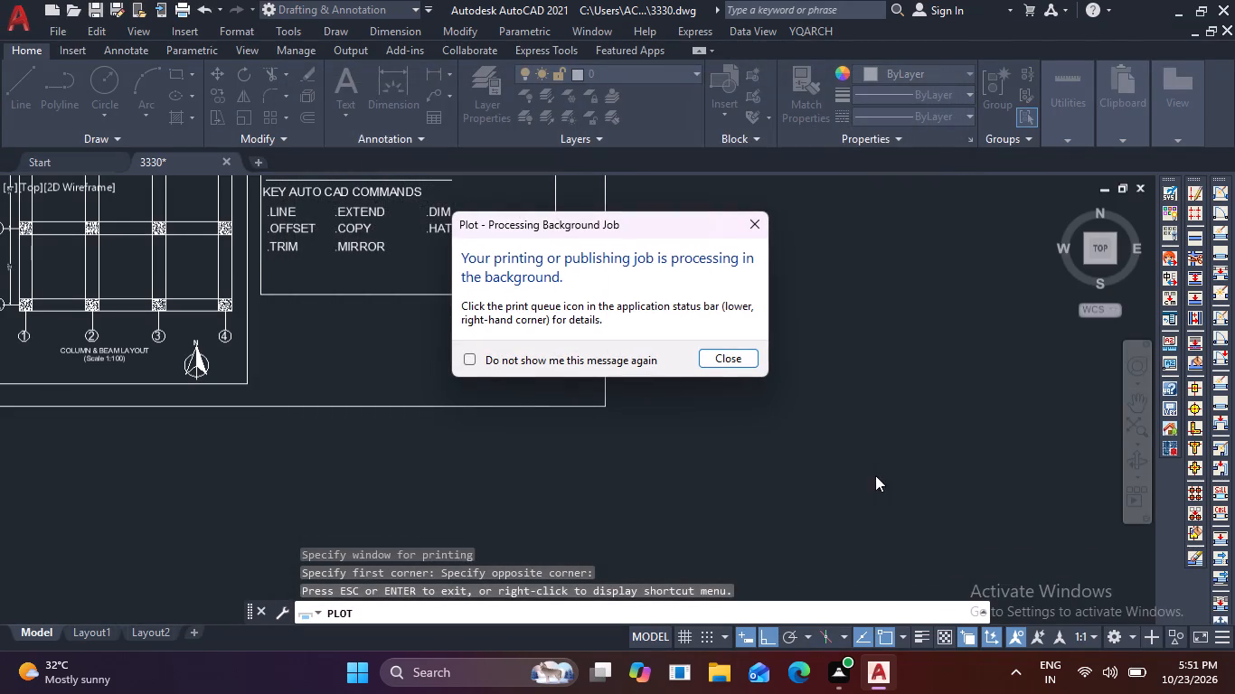
left_click(738, 357)
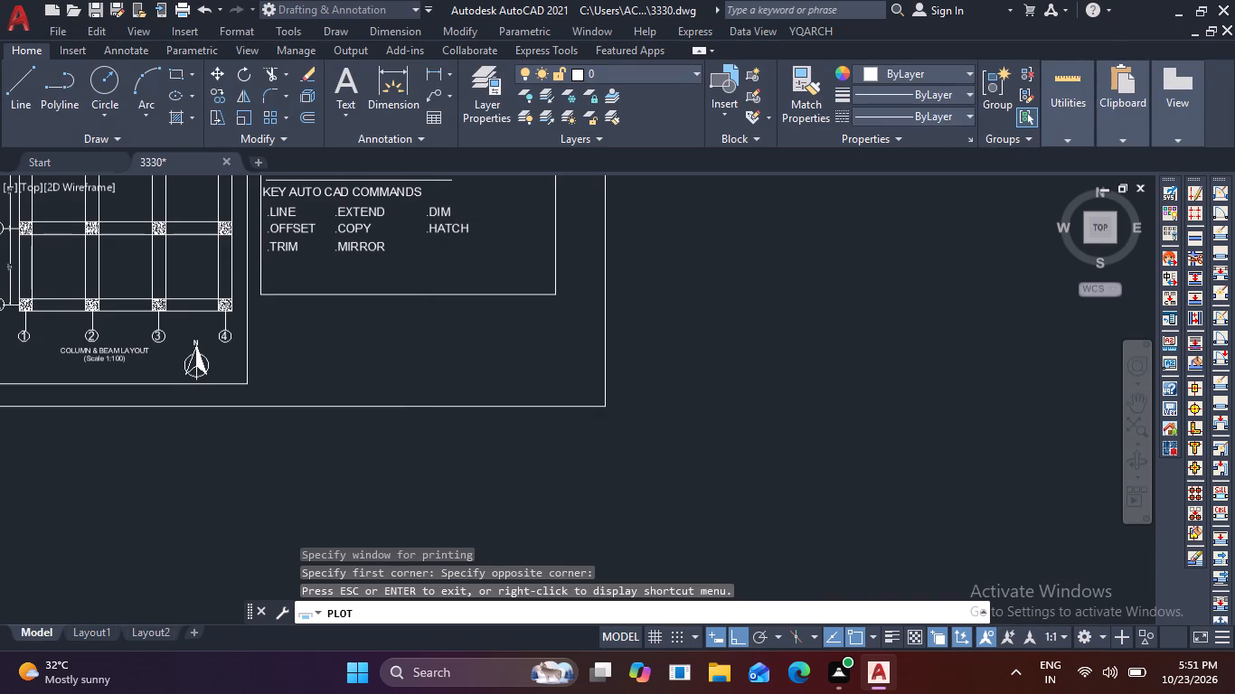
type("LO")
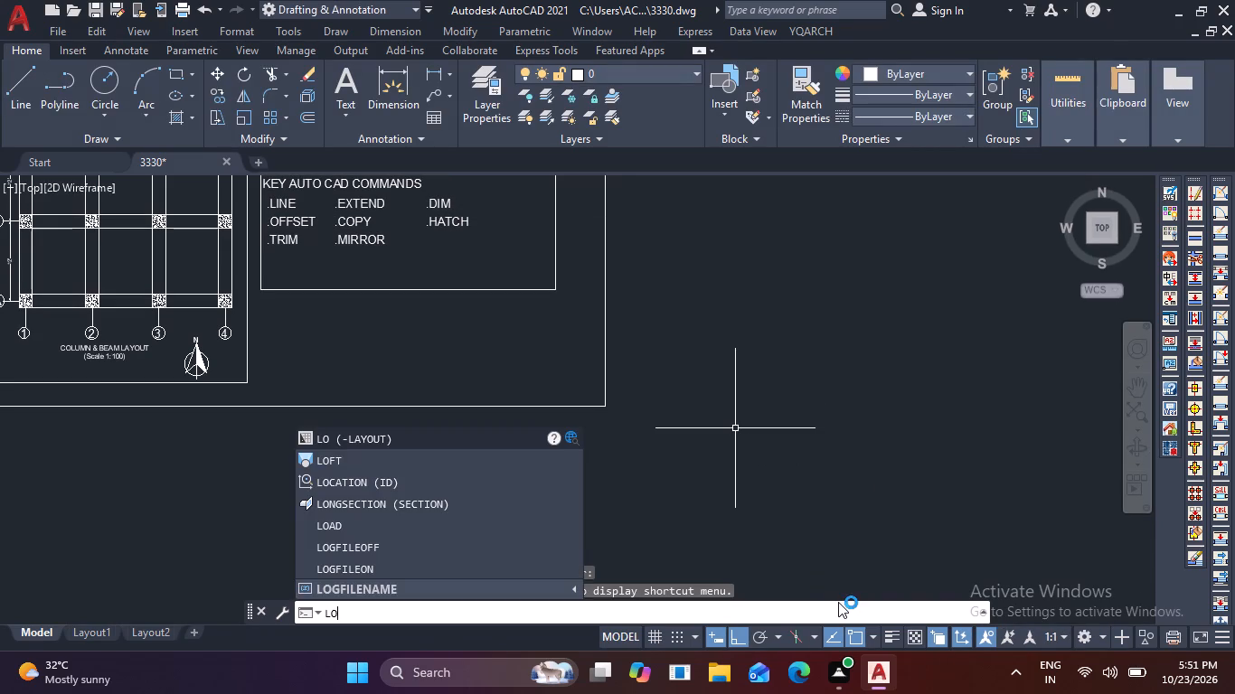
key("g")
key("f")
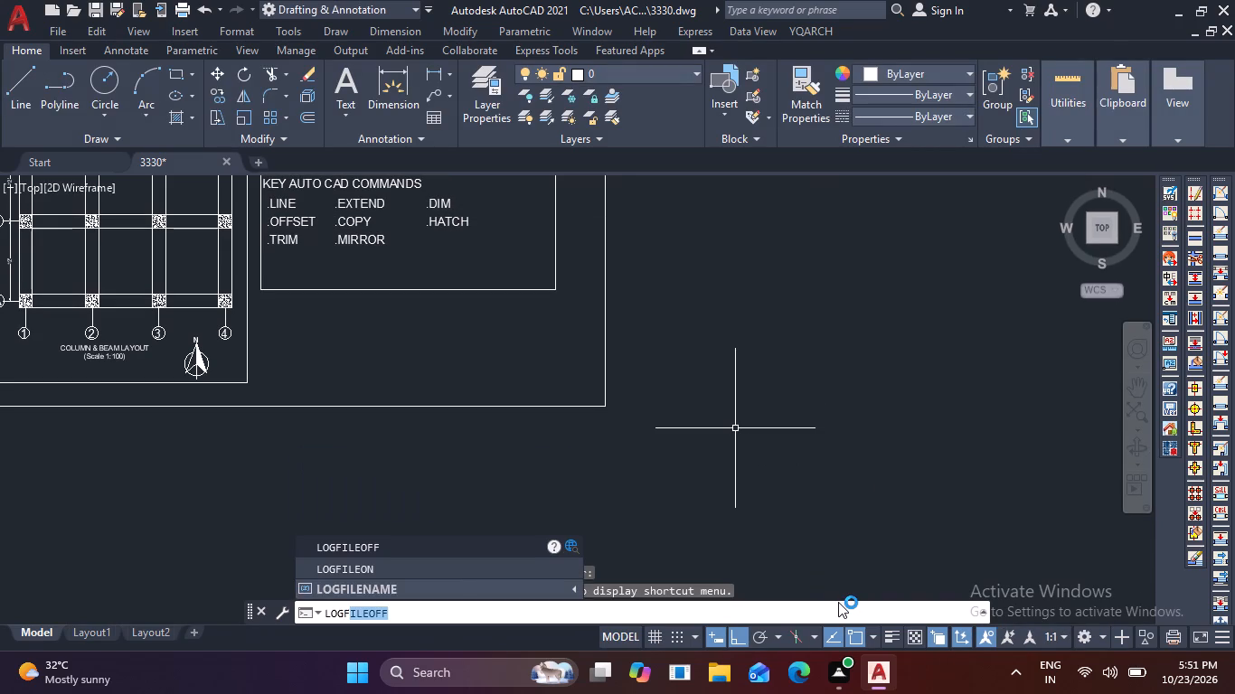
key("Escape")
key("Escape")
Query the drawing's log file path with LOGFILENAME.
type("LO")
type("GF")
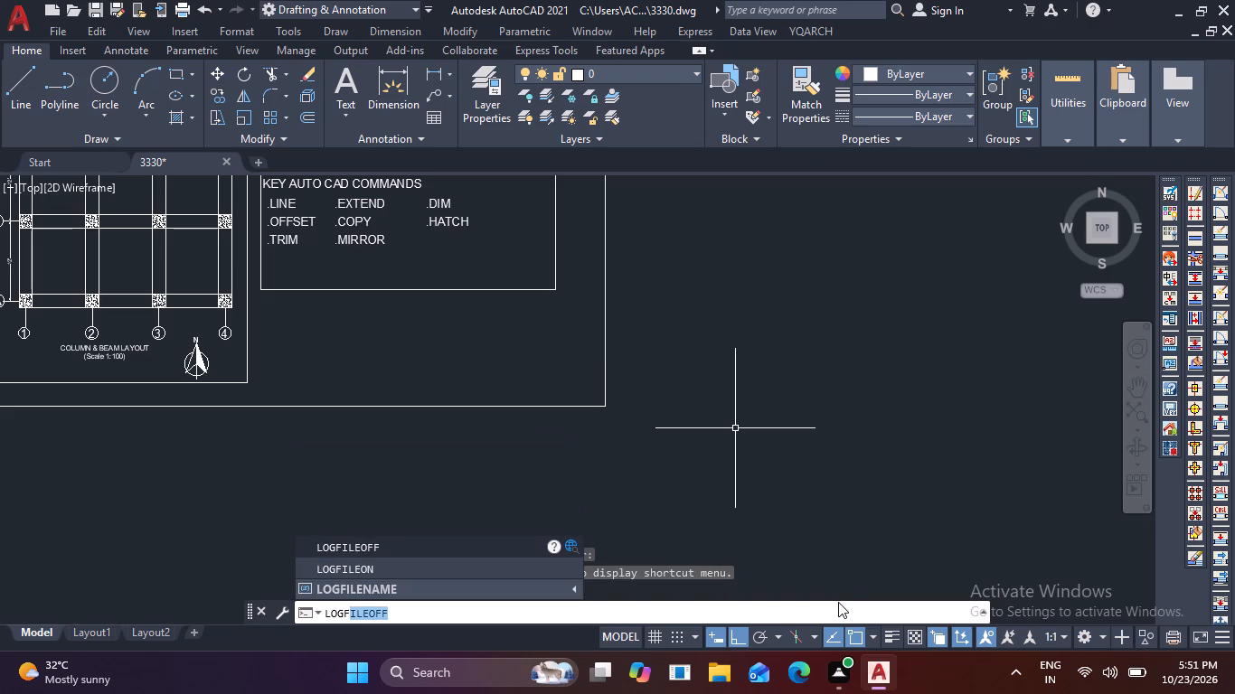
left_click(383, 587)
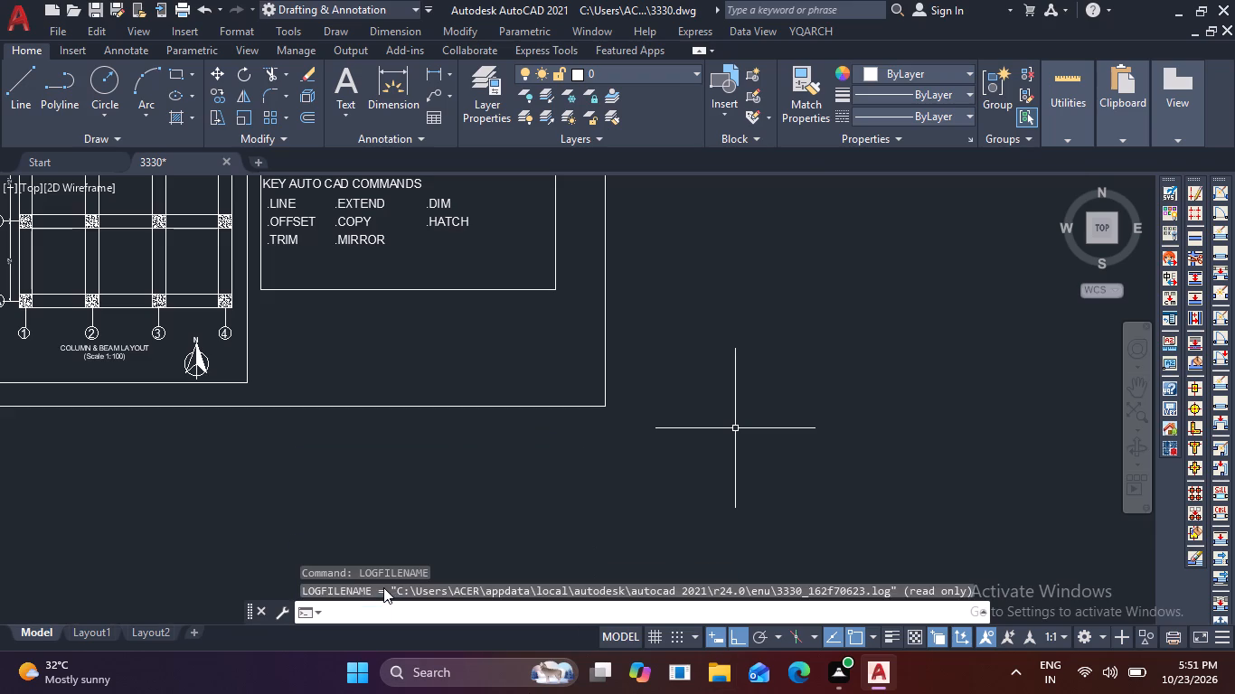